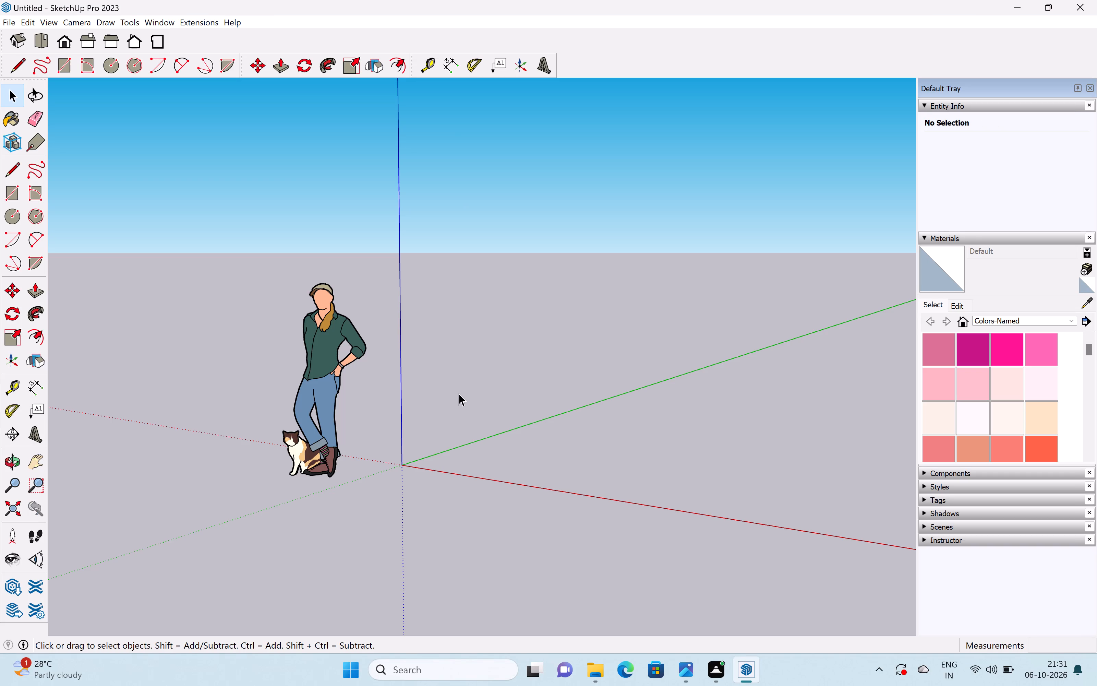
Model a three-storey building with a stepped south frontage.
Delete the default scale figure of the person with the cat.
{"action": "middle_click_drag", "start_coordinate": [446, 419], "coordinate": [627, 418]}
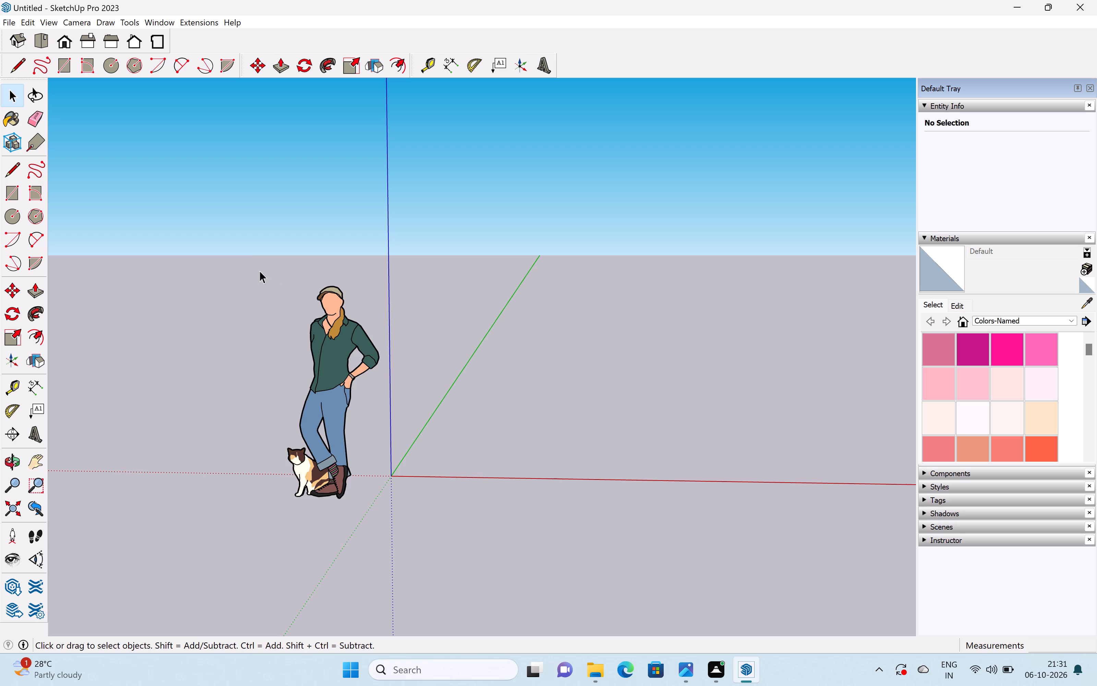
{"action": "left_click_drag", "start_coordinate": [251, 257], "coordinate": [412, 495]}
{"action": "left_click_drag", "start_coordinate": [247, 263], "coordinate": [407, 510]}
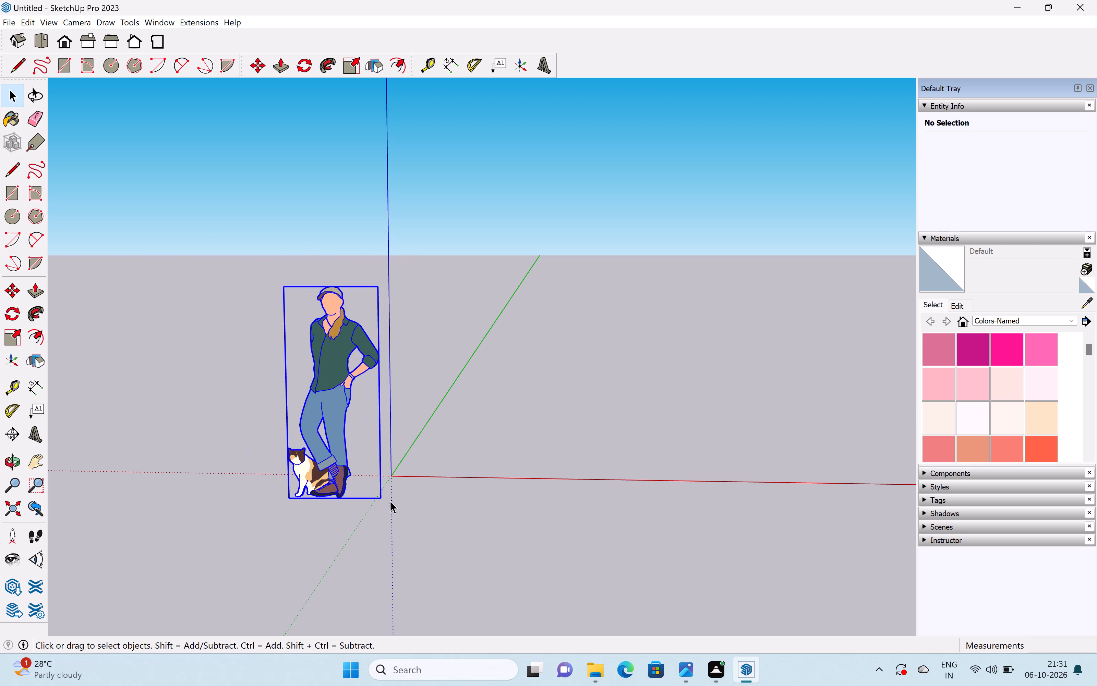
{"action": "key", "text": "Delete"}
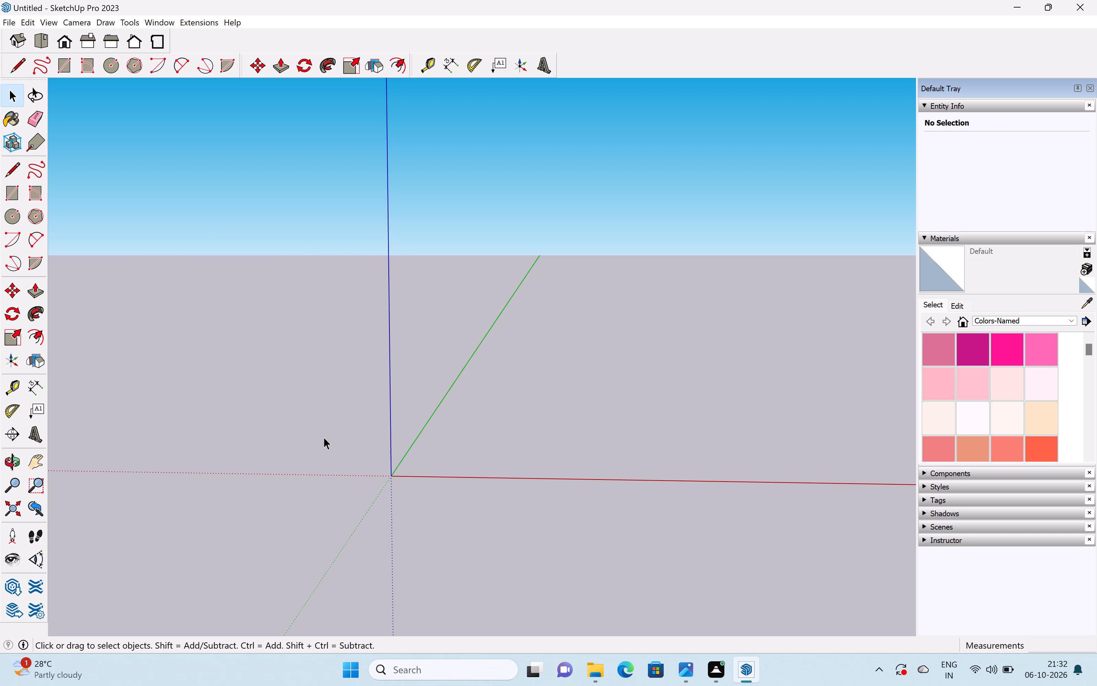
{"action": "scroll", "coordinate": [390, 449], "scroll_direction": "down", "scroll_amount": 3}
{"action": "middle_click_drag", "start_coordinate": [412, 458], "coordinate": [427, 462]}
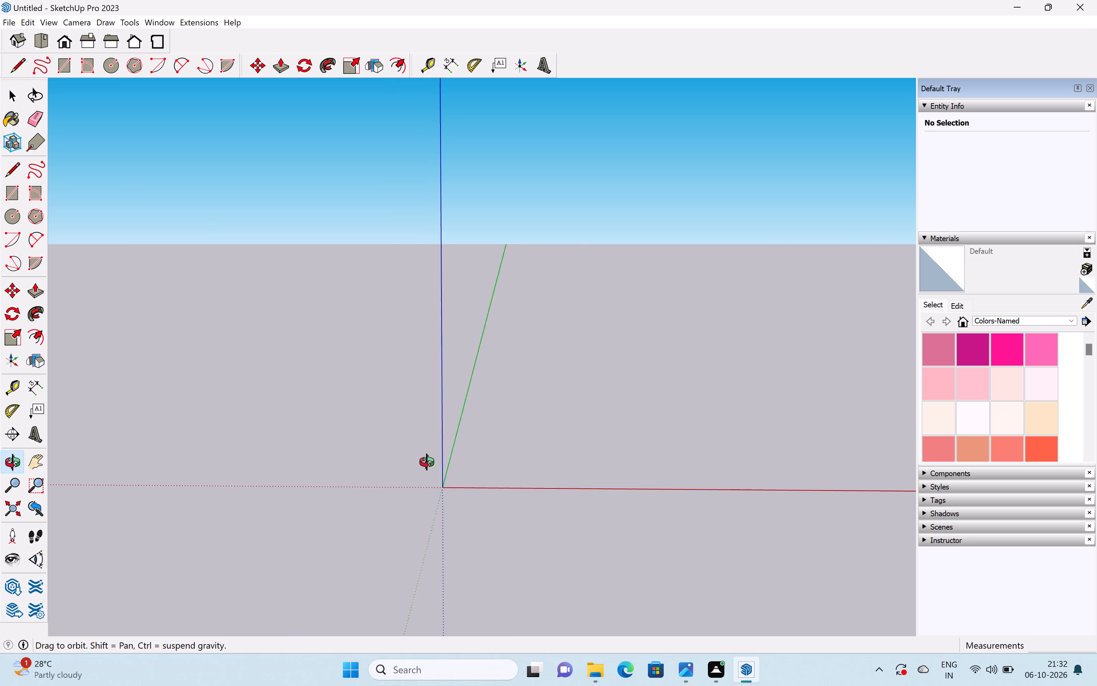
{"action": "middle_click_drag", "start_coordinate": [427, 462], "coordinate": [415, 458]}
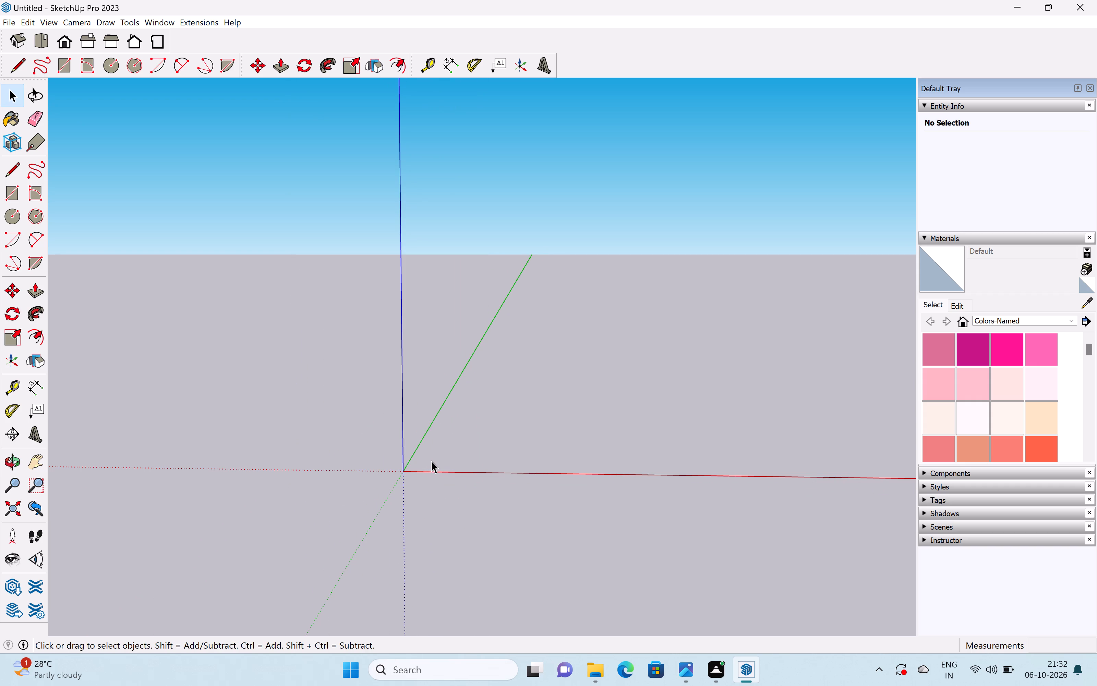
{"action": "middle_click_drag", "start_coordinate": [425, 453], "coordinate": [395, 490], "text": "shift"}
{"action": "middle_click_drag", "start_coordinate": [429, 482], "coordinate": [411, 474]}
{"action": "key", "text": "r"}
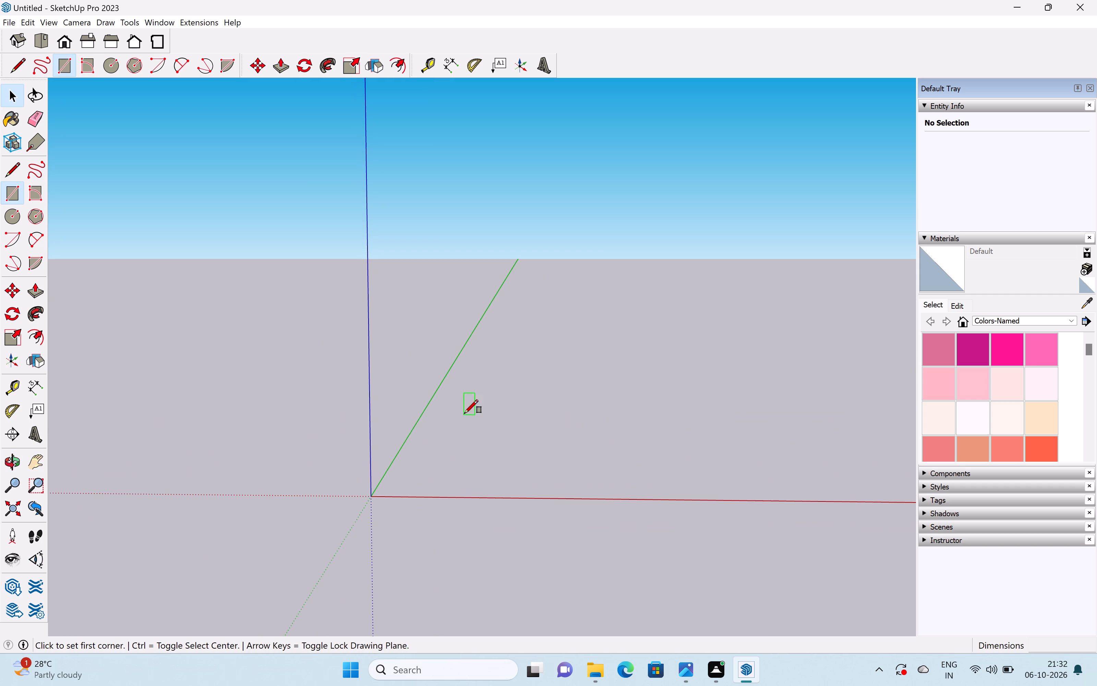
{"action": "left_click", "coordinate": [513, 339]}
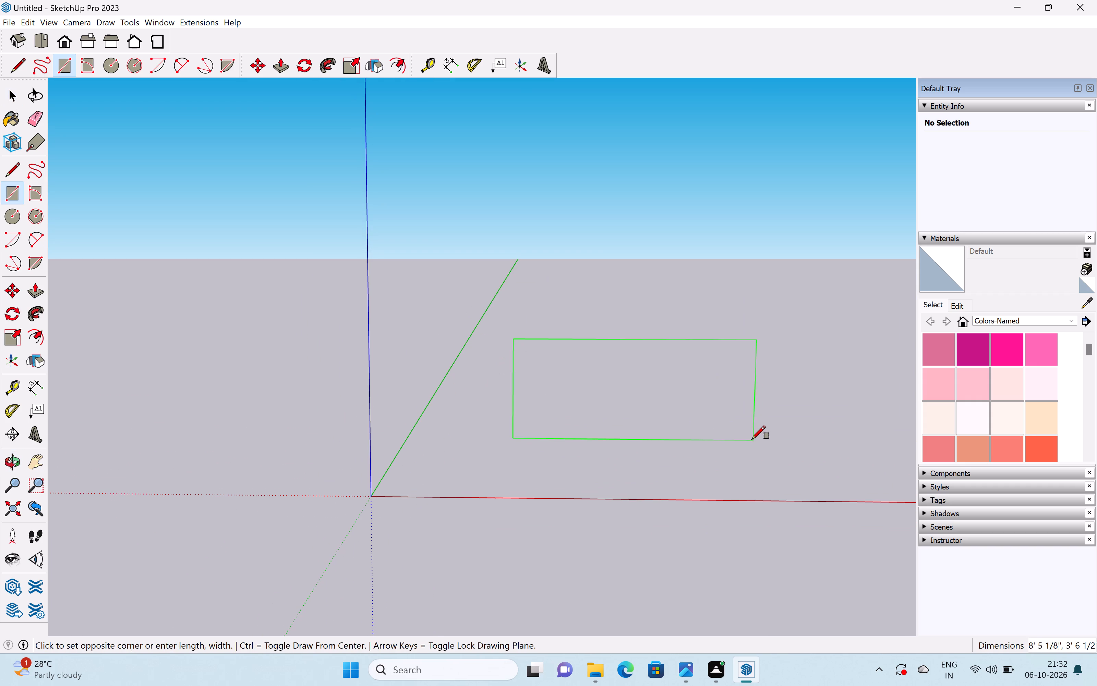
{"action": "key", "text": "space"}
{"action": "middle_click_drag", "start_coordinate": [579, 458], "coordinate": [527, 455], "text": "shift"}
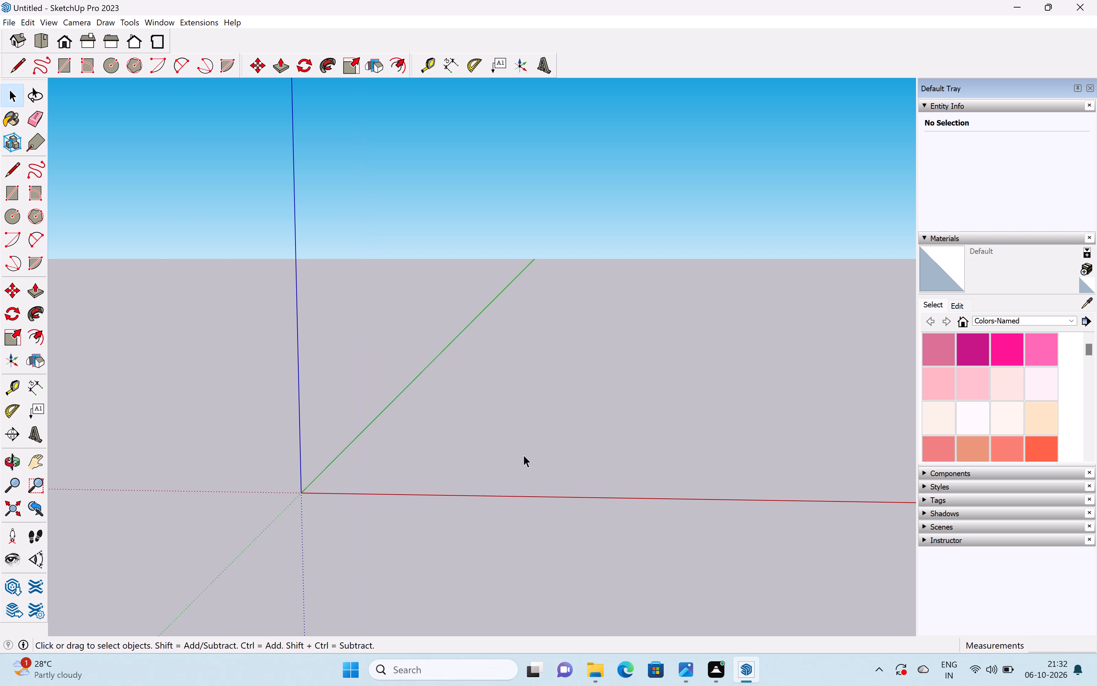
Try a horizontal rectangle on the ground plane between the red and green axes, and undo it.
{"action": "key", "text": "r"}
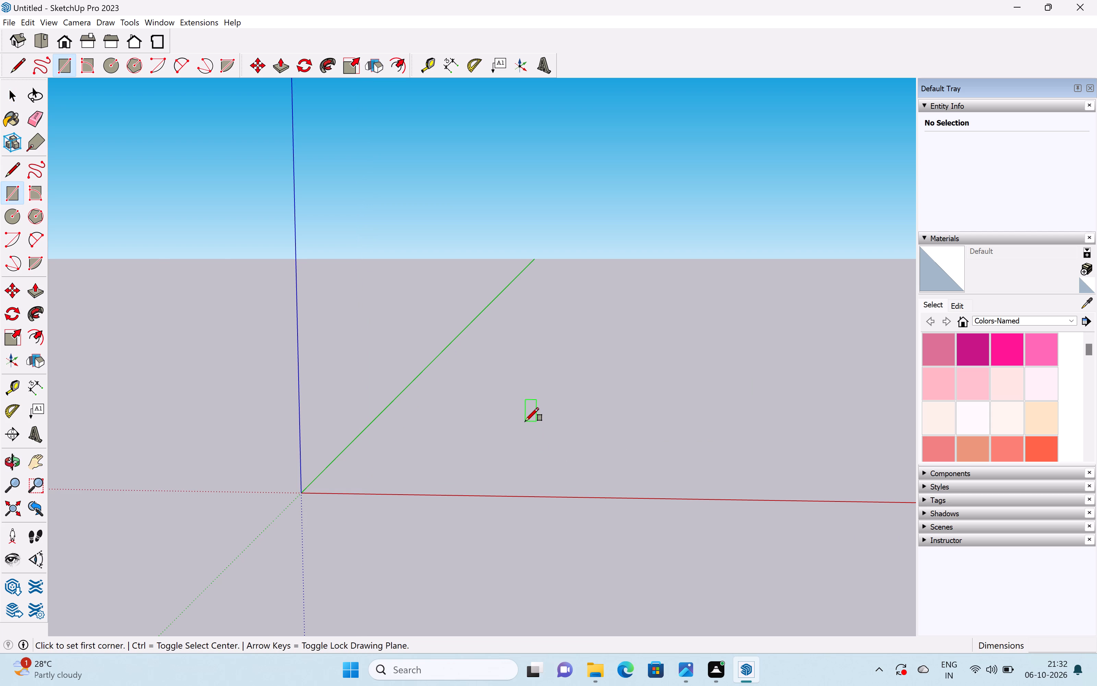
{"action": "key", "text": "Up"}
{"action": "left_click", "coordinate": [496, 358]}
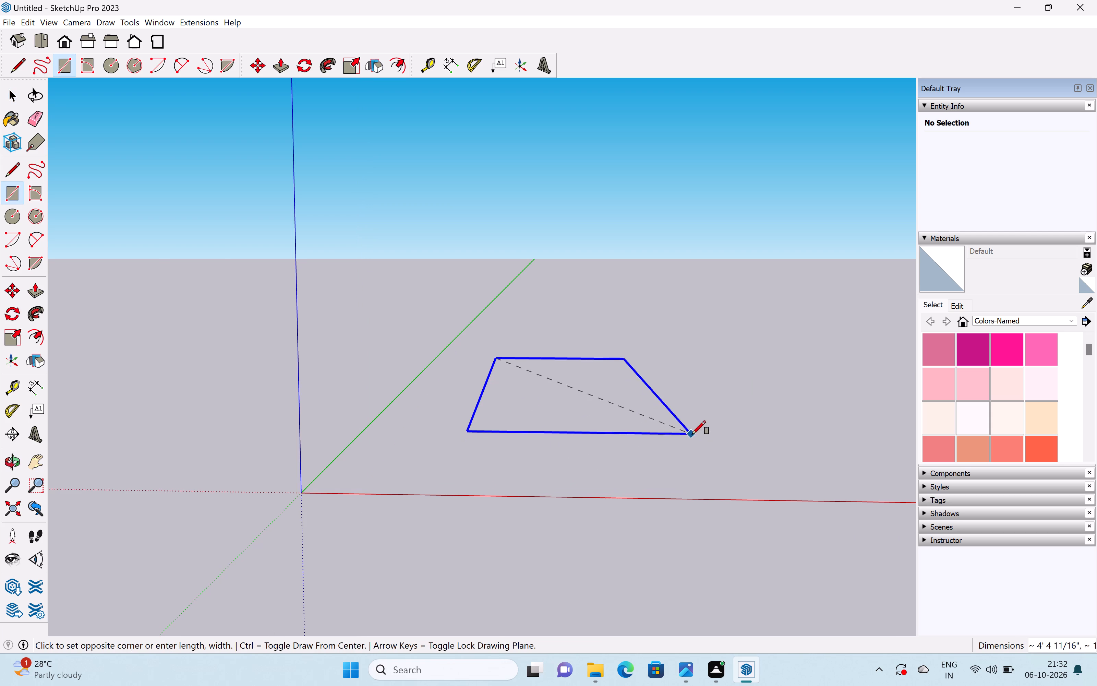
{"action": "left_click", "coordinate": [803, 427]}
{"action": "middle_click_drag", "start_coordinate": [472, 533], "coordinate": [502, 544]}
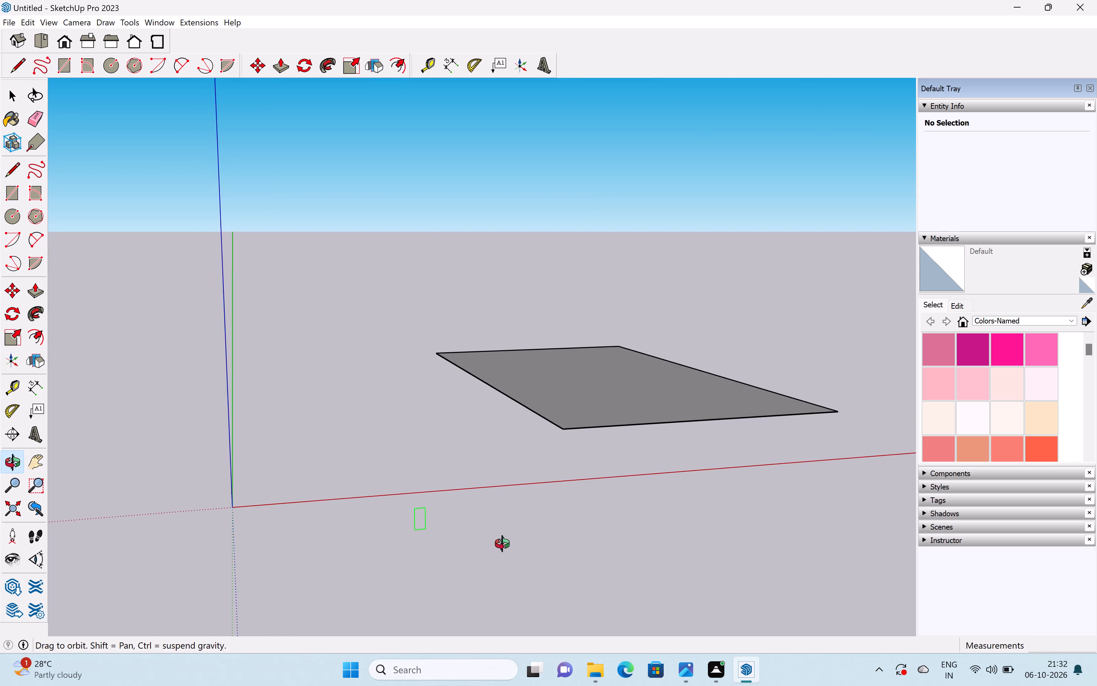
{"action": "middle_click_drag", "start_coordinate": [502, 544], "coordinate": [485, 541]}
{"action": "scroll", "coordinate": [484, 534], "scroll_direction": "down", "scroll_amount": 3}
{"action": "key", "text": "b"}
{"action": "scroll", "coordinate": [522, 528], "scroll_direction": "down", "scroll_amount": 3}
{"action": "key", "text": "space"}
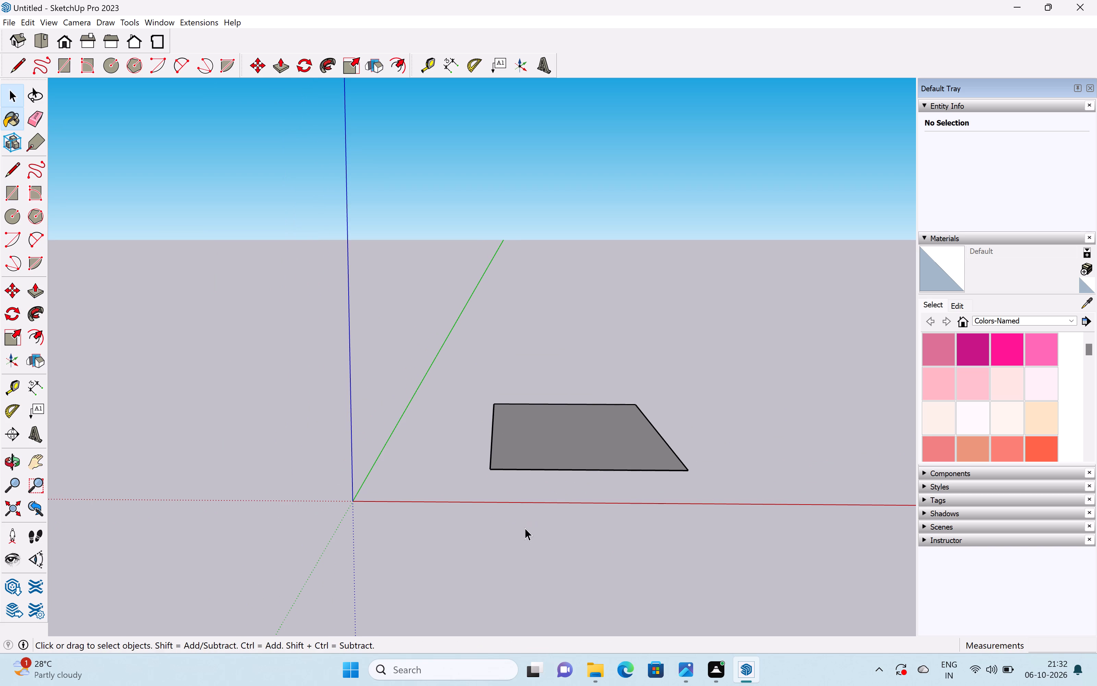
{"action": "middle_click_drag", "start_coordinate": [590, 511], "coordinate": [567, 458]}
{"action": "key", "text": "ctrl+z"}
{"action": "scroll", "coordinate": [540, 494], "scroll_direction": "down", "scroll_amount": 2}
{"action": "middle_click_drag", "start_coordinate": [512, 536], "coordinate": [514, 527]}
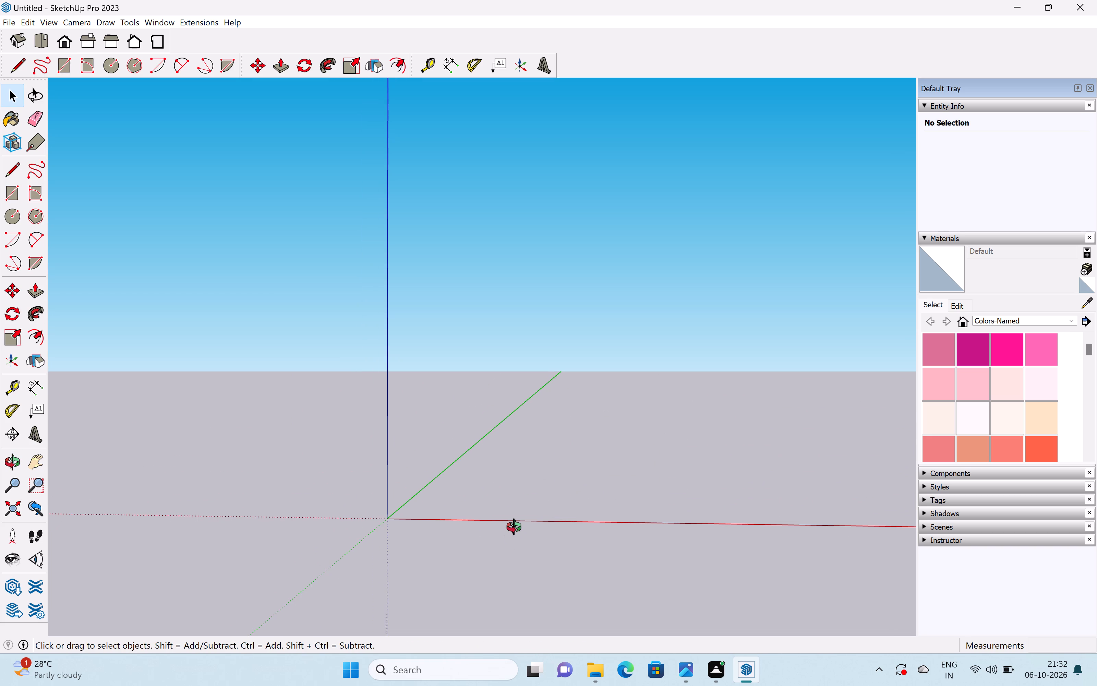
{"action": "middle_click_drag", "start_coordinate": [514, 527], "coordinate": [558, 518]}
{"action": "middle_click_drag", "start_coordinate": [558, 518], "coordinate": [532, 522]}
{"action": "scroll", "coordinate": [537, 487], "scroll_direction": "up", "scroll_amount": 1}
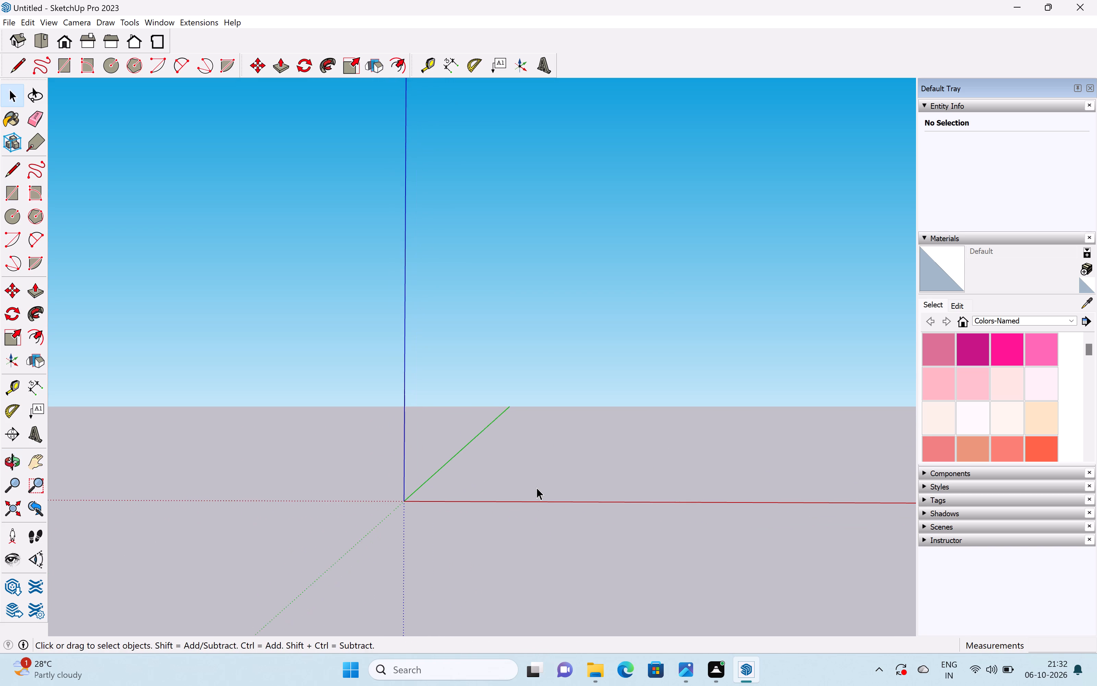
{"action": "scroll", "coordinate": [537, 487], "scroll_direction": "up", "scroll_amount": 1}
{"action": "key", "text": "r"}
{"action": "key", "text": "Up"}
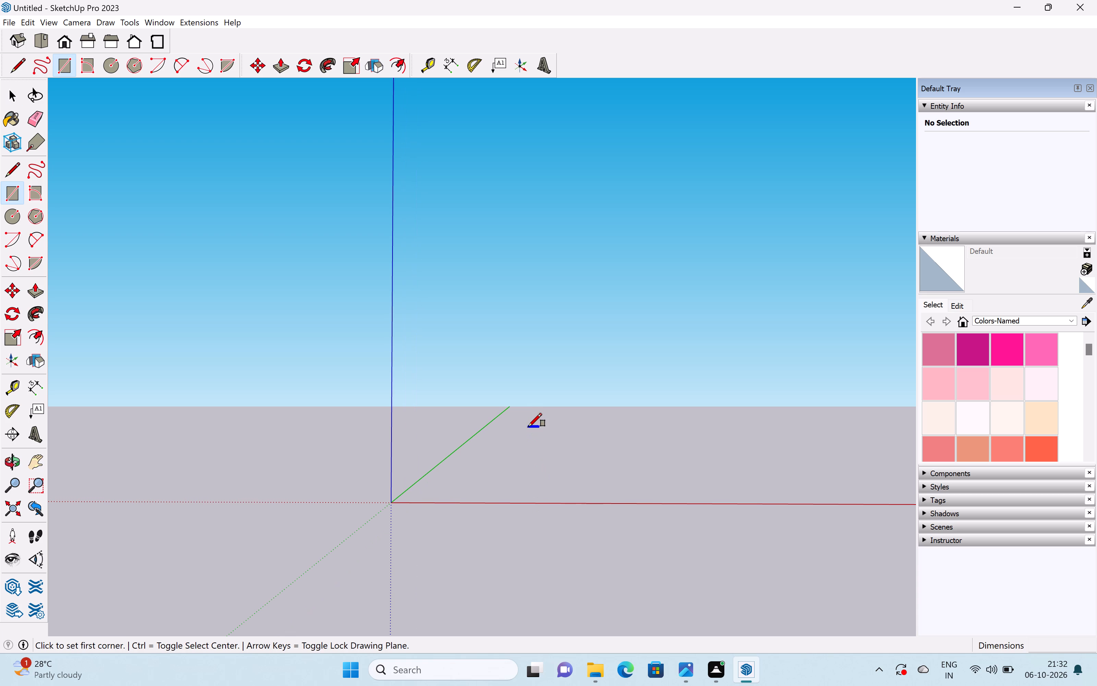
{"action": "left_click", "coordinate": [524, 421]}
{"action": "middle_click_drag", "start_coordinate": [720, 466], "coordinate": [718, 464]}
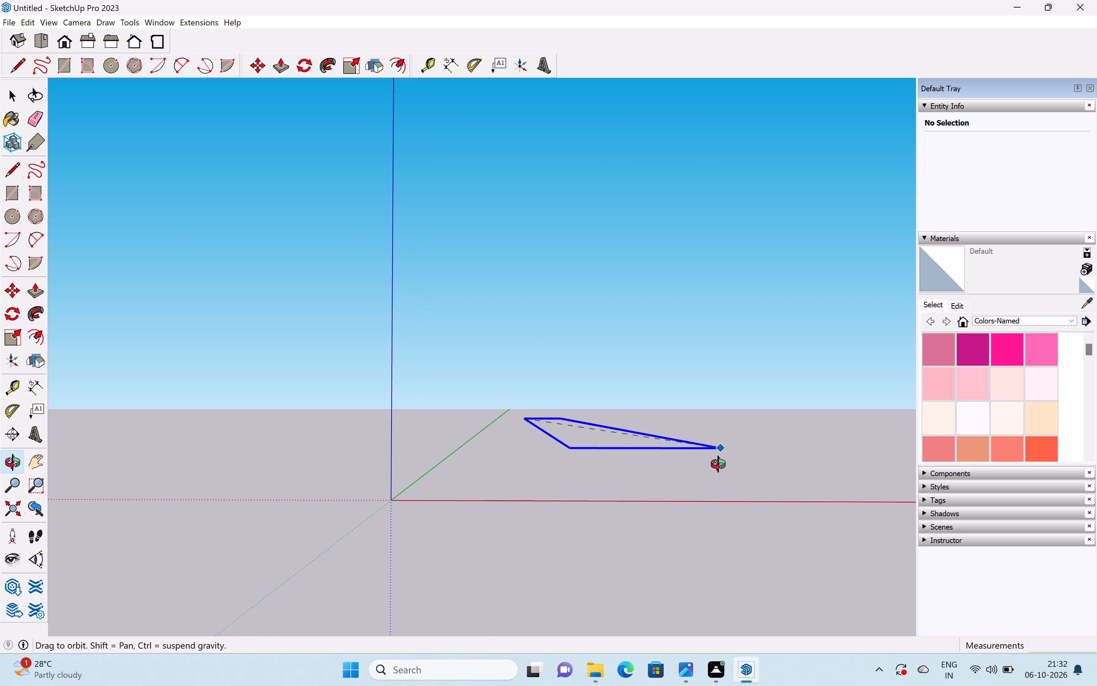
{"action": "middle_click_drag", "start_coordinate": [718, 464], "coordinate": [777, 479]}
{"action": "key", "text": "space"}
Draw a horizontal rectangle on the ground near the origin, about 12' 6" along the red axis.
{"action": "scroll", "coordinate": [707, 491], "scroll_direction": "down", "scroll_amount": 3}
{"action": "middle_click_drag", "start_coordinate": [683, 489], "coordinate": [603, 501]}
{"action": "middle_click_drag", "start_coordinate": [587, 542], "coordinate": [590, 509]}
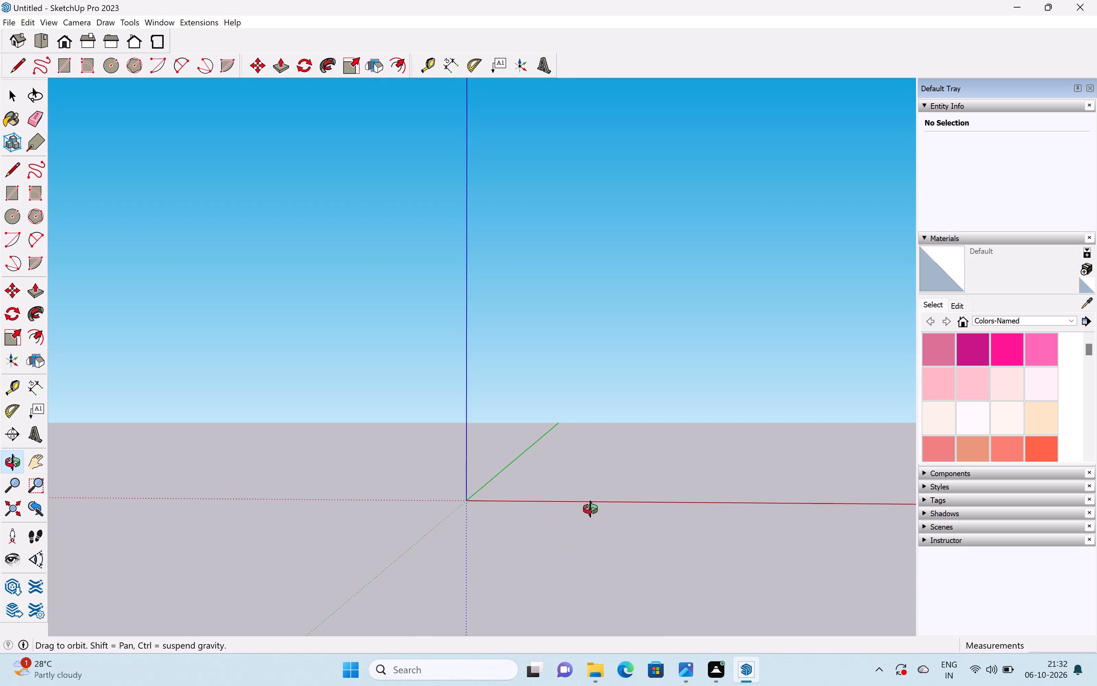
{"action": "middle_click_drag", "start_coordinate": [590, 509], "coordinate": [601, 549]}
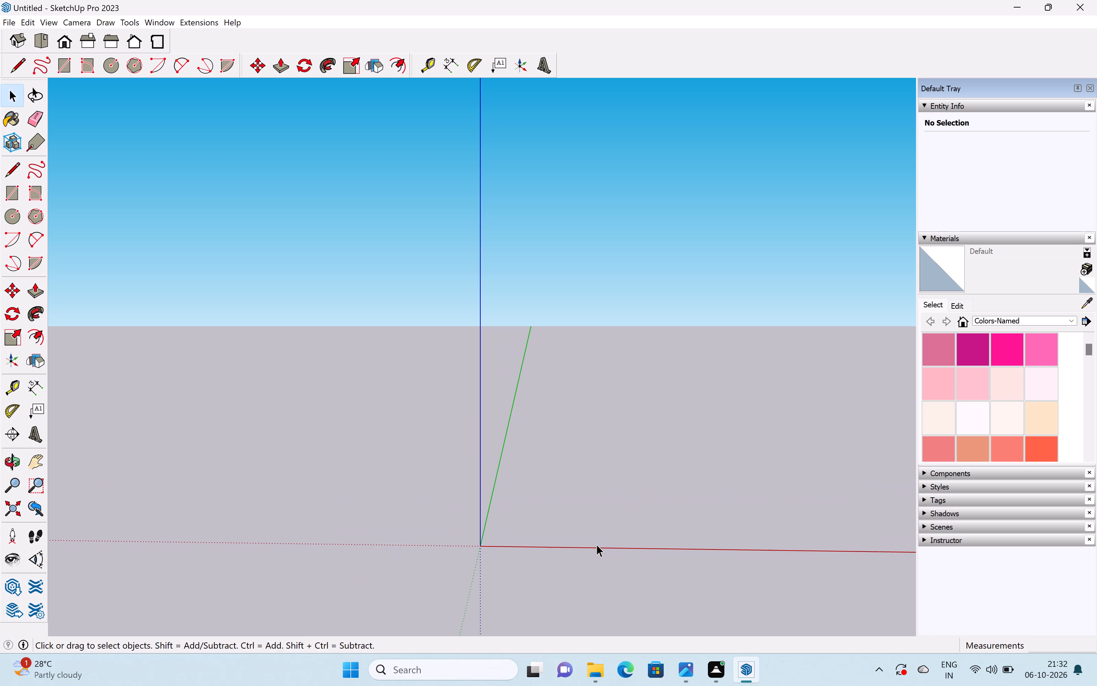
{"action": "middle_click_drag", "start_coordinate": [596, 544], "coordinate": [607, 494], "text": "shift"}
{"action": "key", "text": "r"}
{"action": "left_click", "coordinate": [592, 411]}
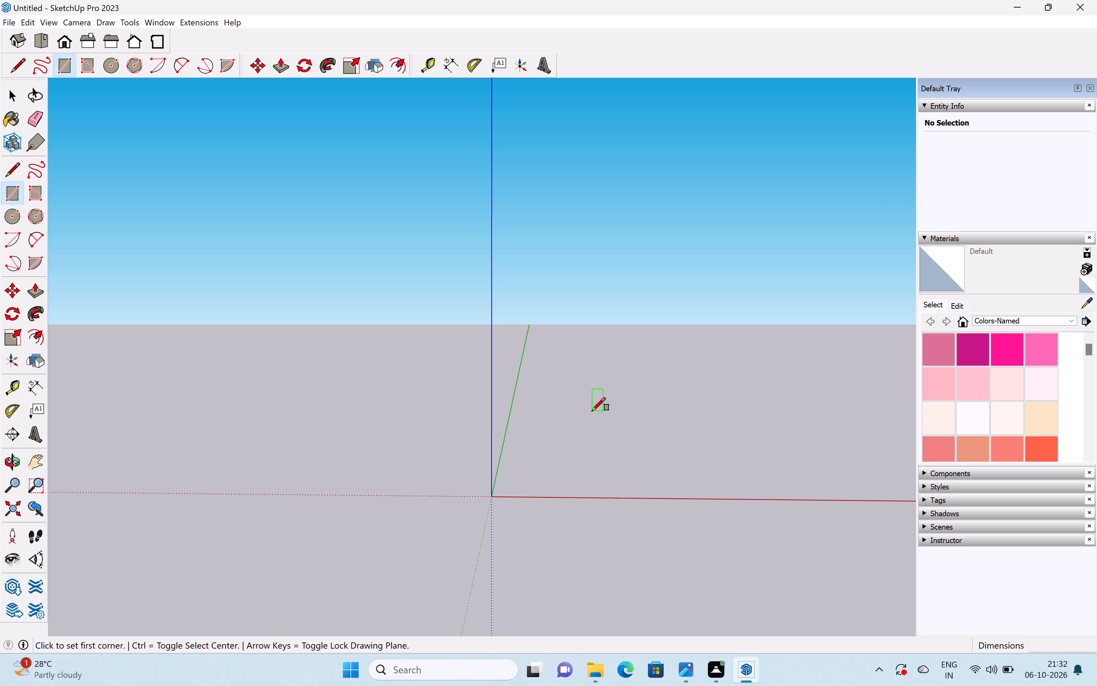
{"action": "key", "text": "Up"}
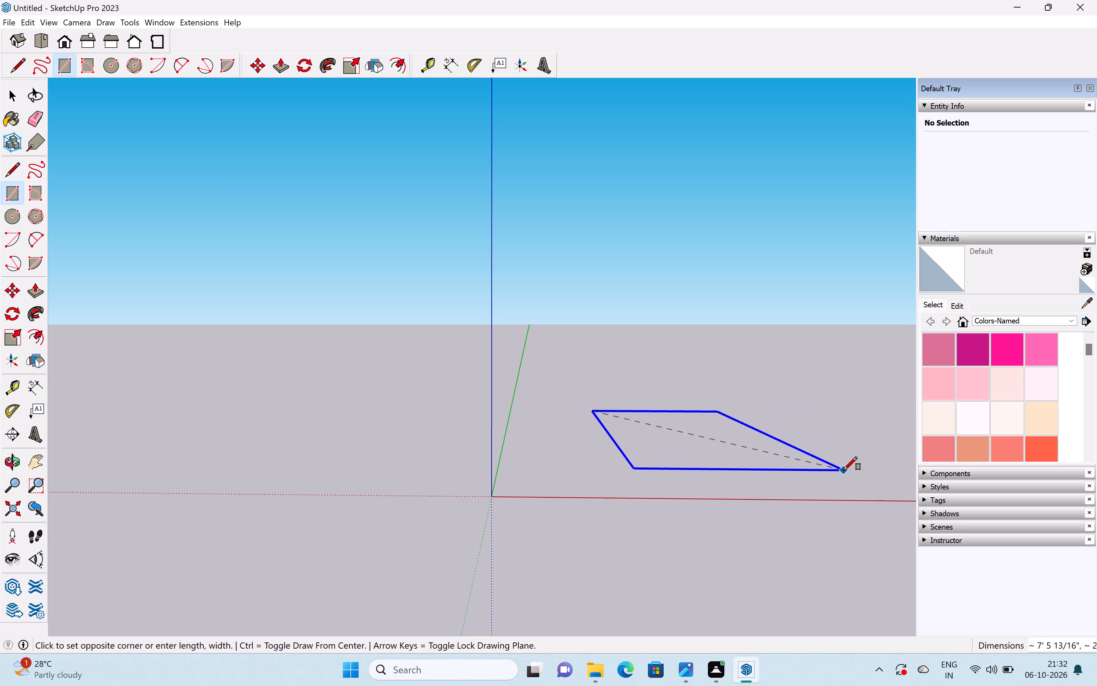
{"action": "middle_click_drag", "start_coordinate": [840, 468], "coordinate": [691, 502], "text": "shift"}
{"action": "left_click", "coordinate": [749, 509]}
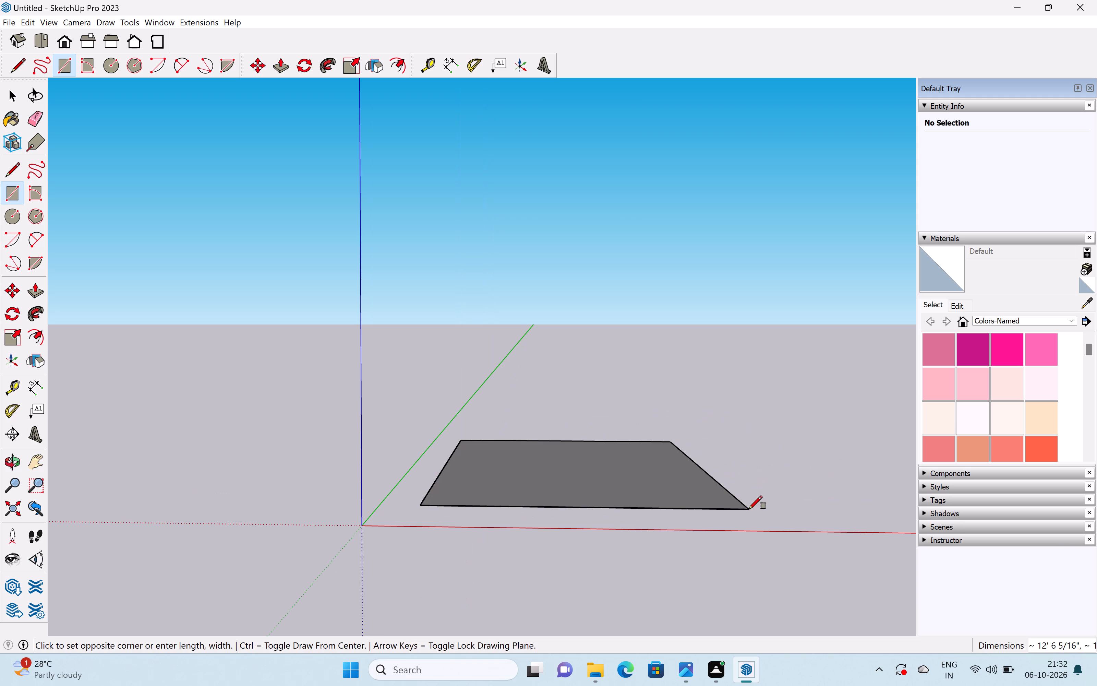
Make the rectangle's face and edges a group and open that group for editing.
{"action": "key", "text": "space"}
{"action": "double_click", "coordinate": [647, 489]}
{"action": "right_click", "coordinate": [646, 489]}
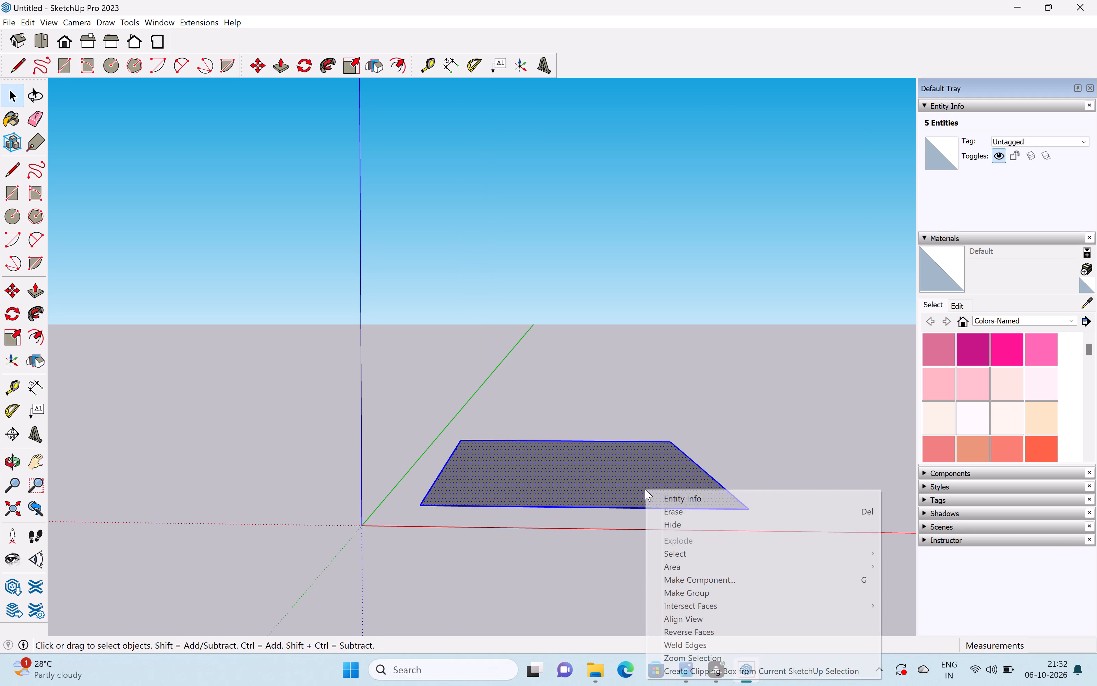
{"action": "left_click", "coordinate": [697, 595]}
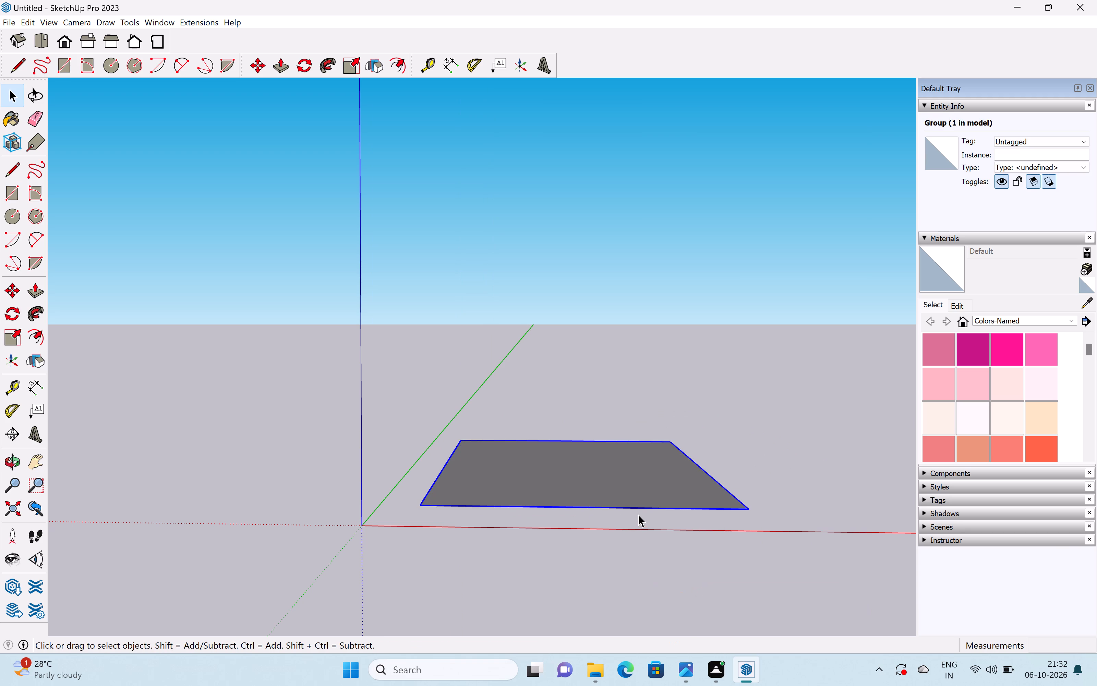
{"action": "double_click", "coordinate": [638, 511]}
{"action": "double_click", "coordinate": [634, 494]}
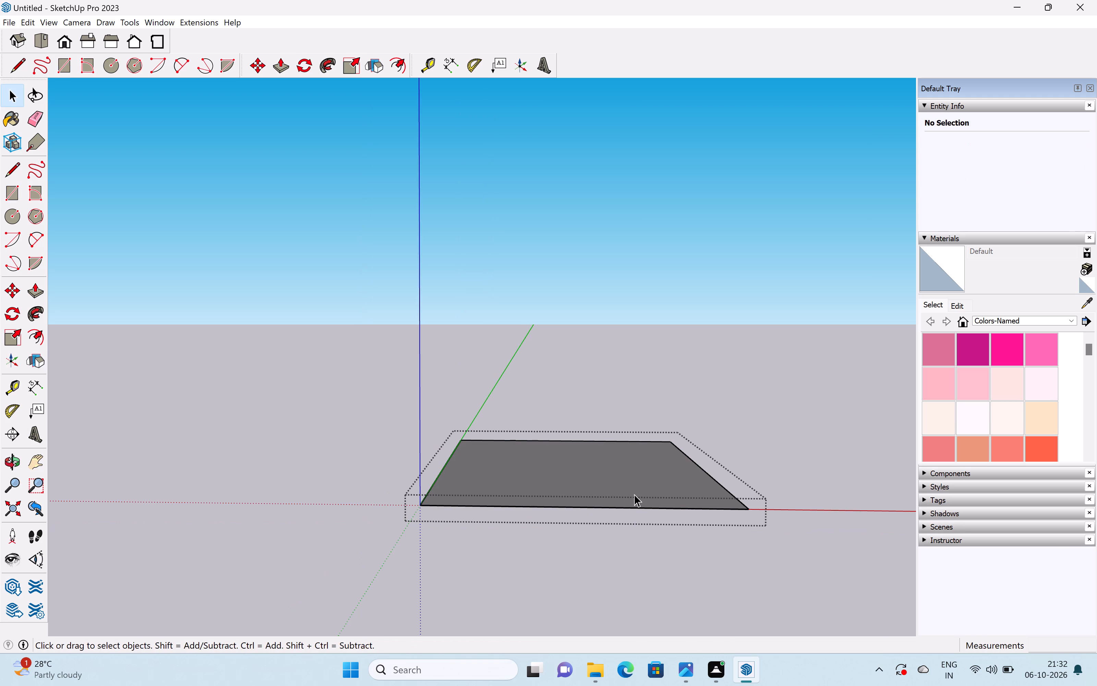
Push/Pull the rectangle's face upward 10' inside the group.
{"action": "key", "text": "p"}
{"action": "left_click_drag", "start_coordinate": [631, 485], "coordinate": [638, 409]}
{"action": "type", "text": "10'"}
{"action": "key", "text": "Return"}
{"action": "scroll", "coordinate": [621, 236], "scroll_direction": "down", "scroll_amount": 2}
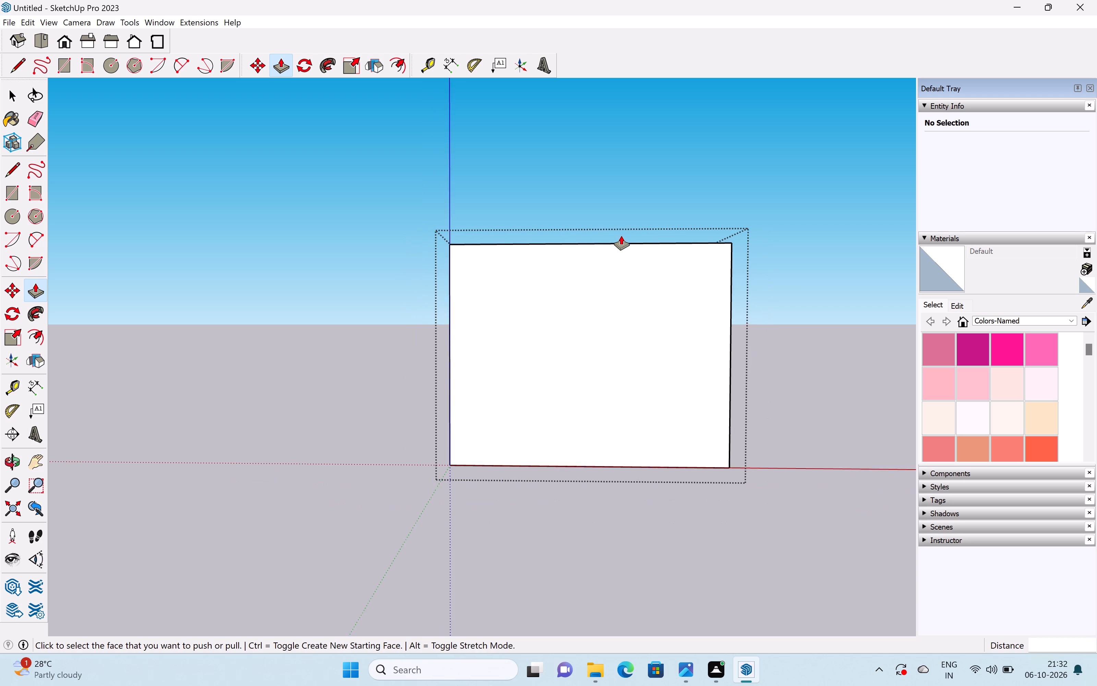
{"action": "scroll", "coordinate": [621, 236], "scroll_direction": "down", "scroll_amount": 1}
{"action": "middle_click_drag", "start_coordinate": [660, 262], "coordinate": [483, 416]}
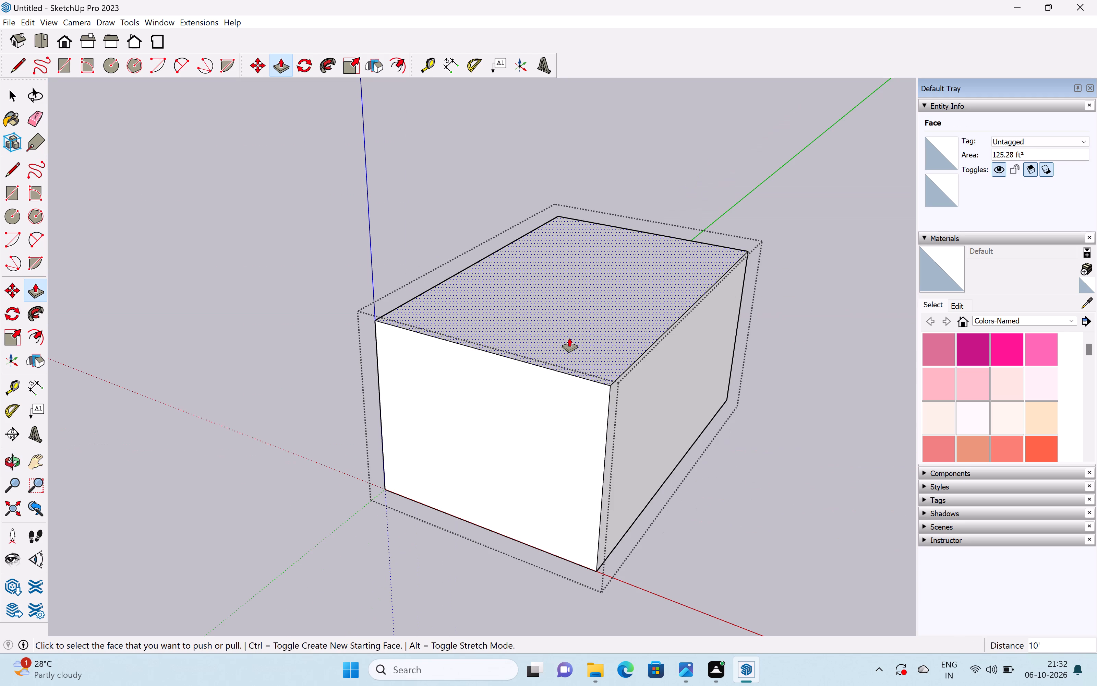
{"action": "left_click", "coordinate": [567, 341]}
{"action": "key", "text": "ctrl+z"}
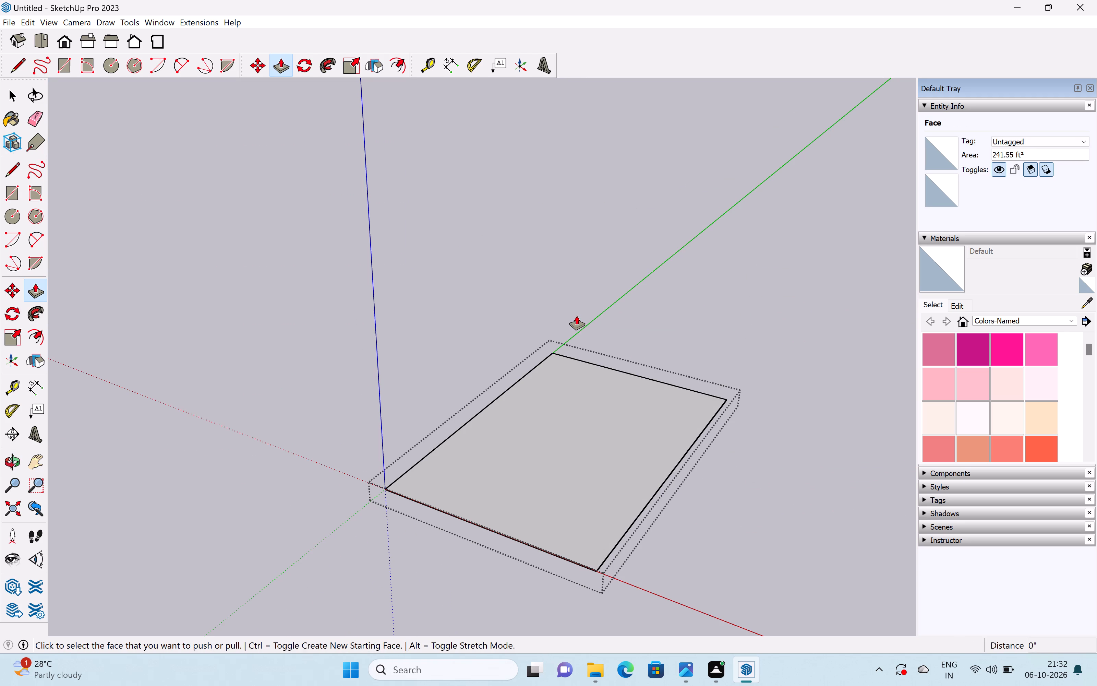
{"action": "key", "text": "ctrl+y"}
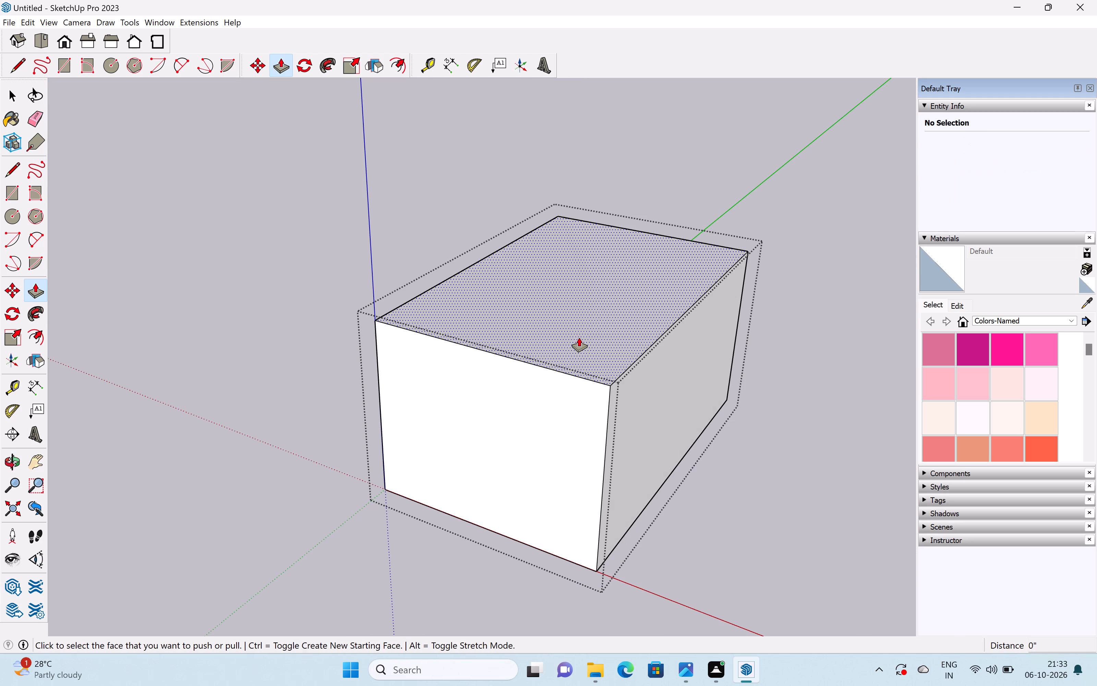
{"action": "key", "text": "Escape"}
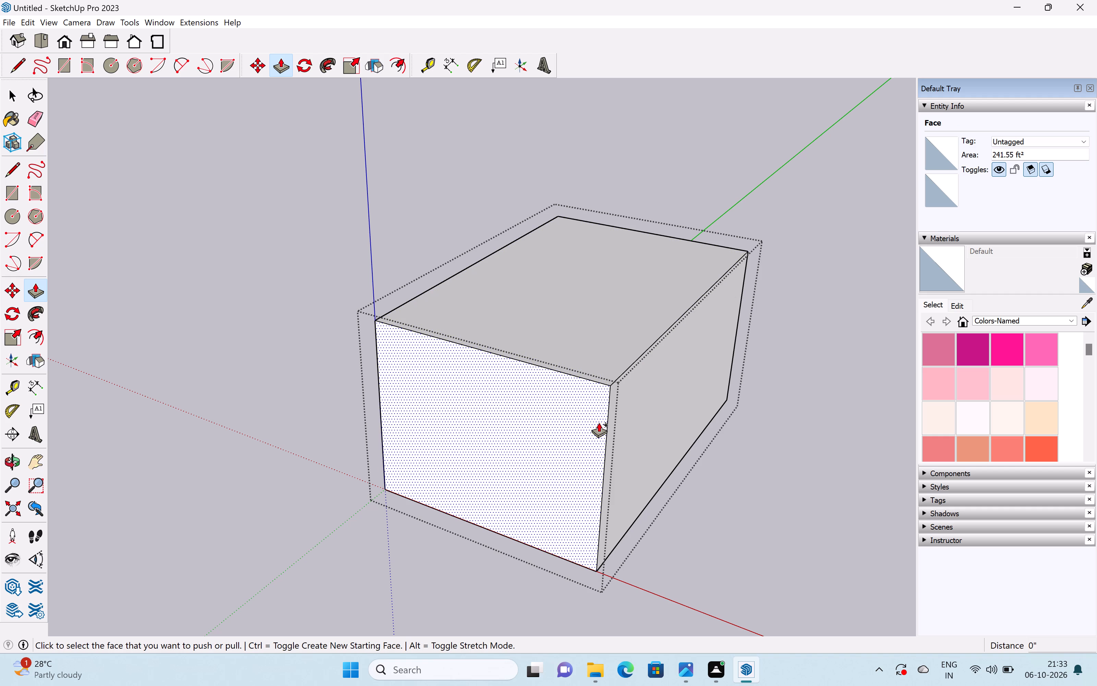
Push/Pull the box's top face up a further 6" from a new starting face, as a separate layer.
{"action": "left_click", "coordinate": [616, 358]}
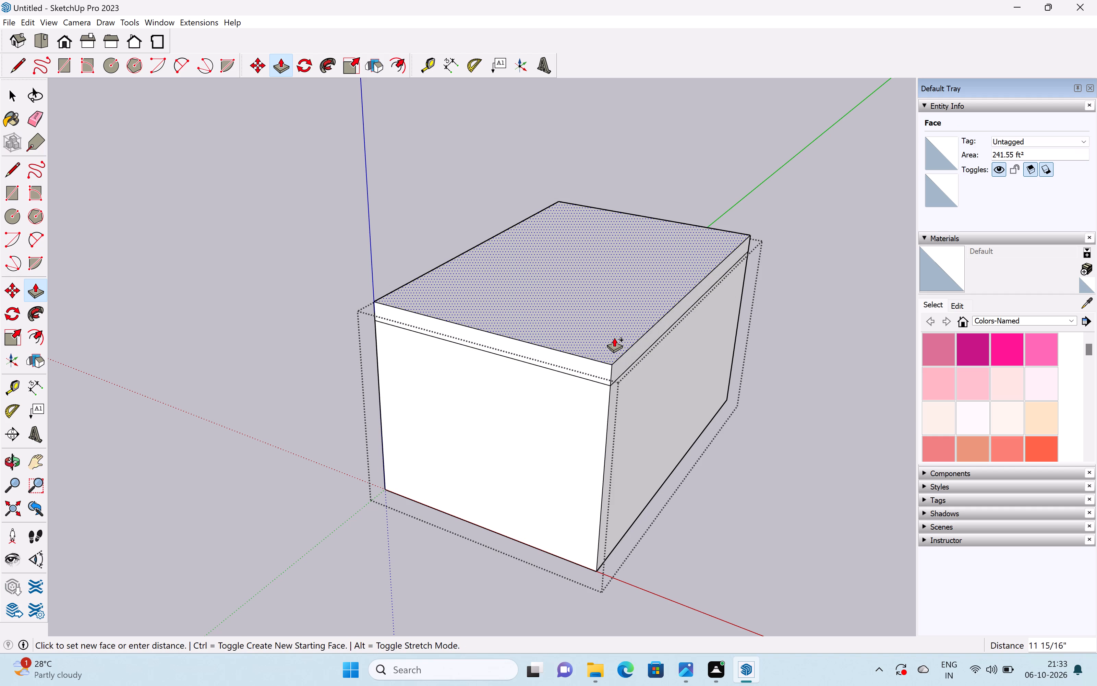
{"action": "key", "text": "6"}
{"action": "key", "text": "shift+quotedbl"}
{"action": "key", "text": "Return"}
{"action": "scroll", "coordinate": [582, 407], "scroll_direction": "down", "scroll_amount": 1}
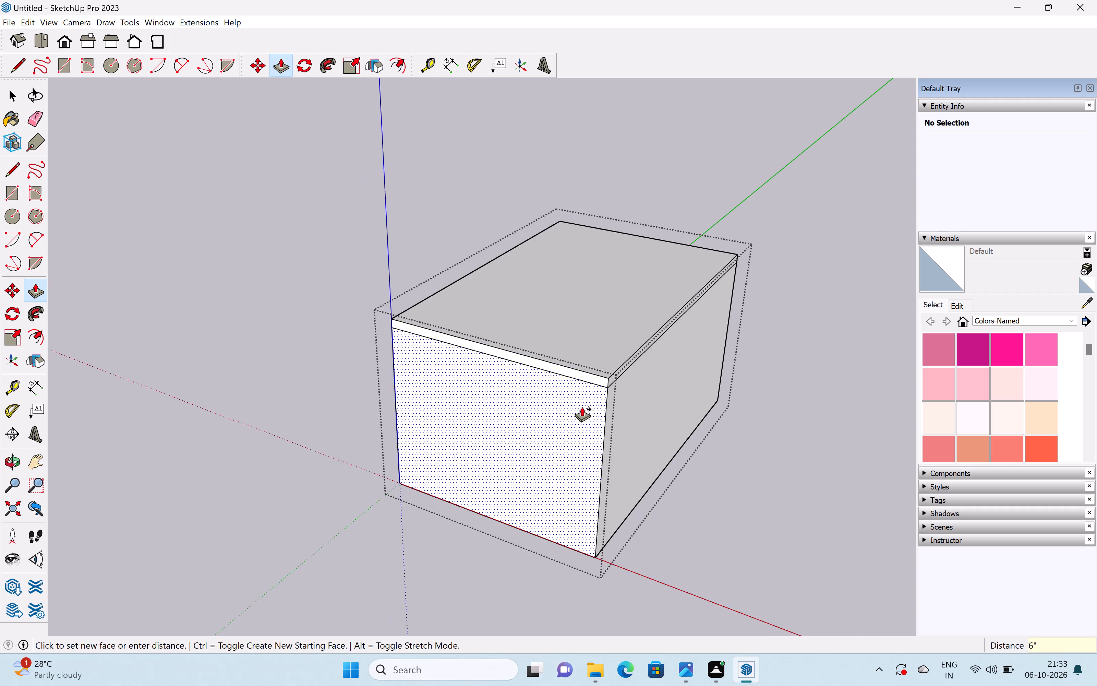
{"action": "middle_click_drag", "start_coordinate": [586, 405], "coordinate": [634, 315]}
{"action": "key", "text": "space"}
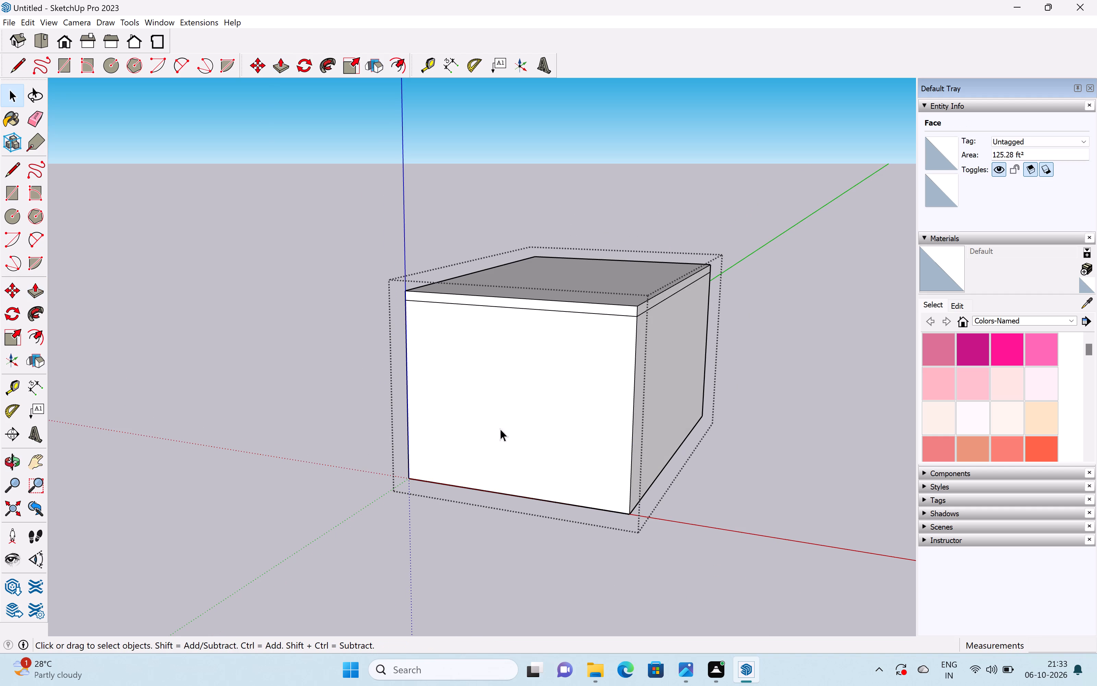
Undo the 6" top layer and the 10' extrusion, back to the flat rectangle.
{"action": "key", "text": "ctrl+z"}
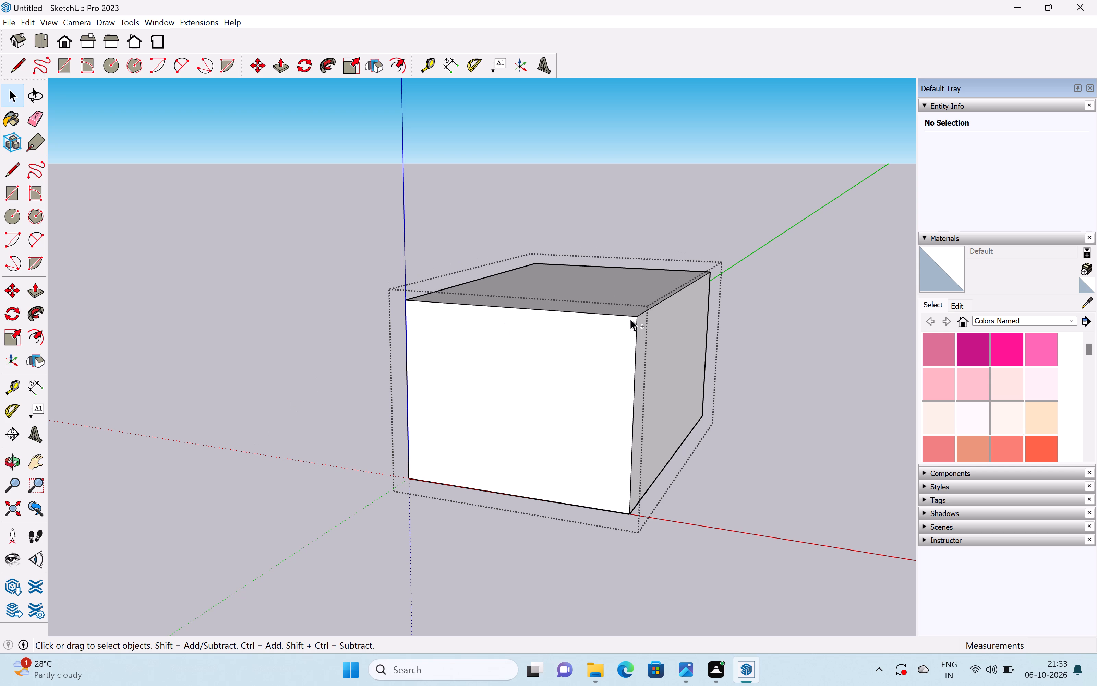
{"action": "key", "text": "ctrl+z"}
Push/Pull the rectangle's face upward 10' inside the group.
{"action": "key", "text": "p"}
{"action": "left_click", "coordinate": [593, 458]}
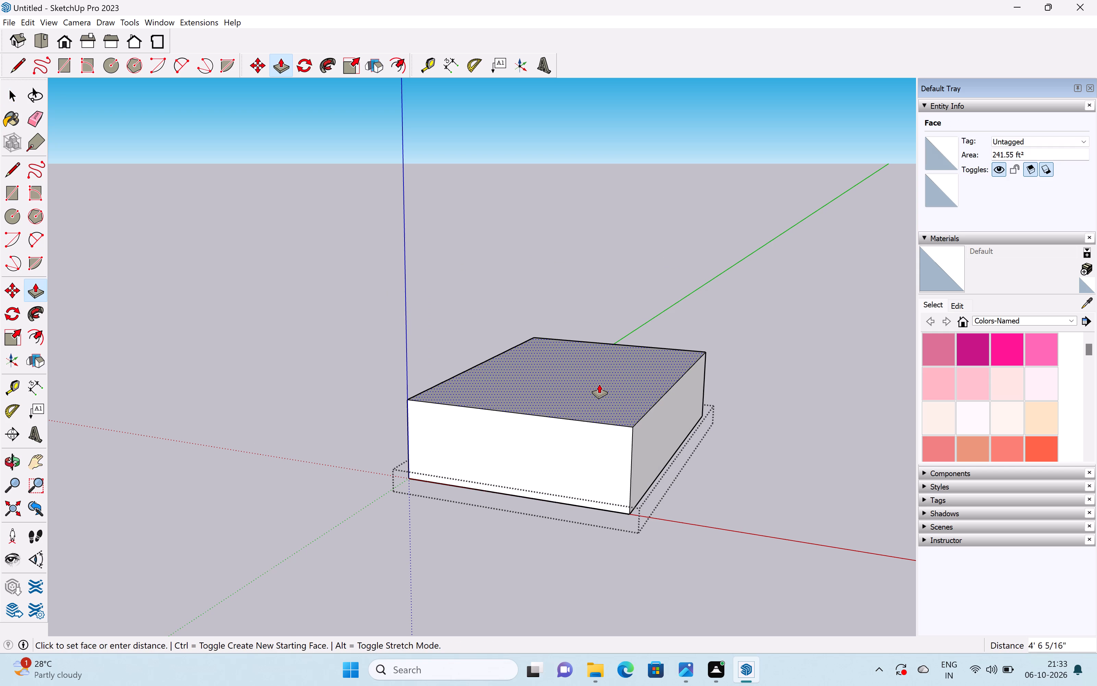
{"action": "type", "text": "10'"}
{"action": "key", "text": "Return"}
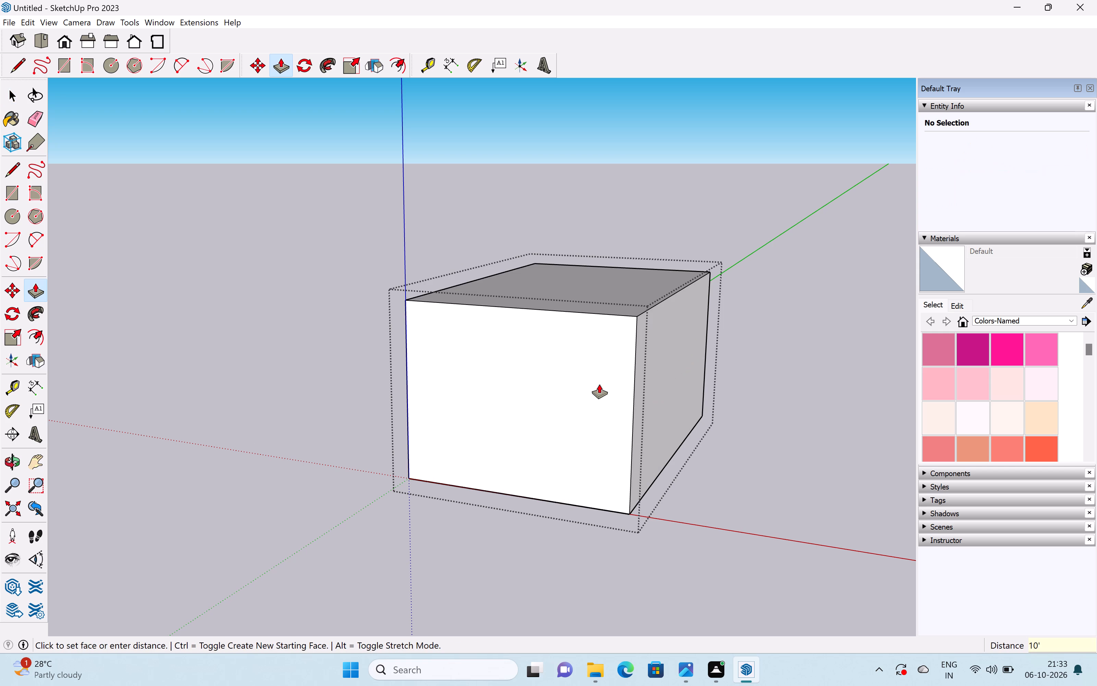
Push/Pull the box's top face up a further 6" from a new starting face, as a separate layer.
{"action": "left_click", "coordinate": [626, 303]}
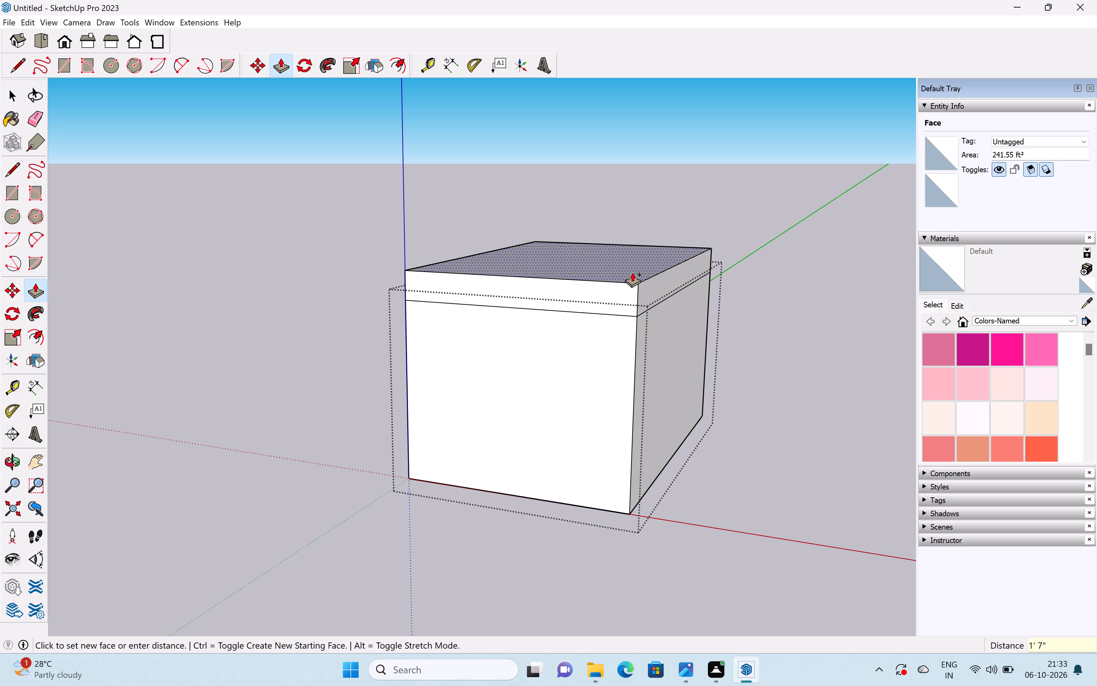
{"action": "type", "text": "6\""}
{"action": "key", "text": "Return"}
Shorten the box along the green axis by pushing its far end wall inward, and push the 6" top layer's end in by the same distance.
{"action": "scroll", "coordinate": [572, 416], "scroll_direction": "down", "scroll_amount": 4}
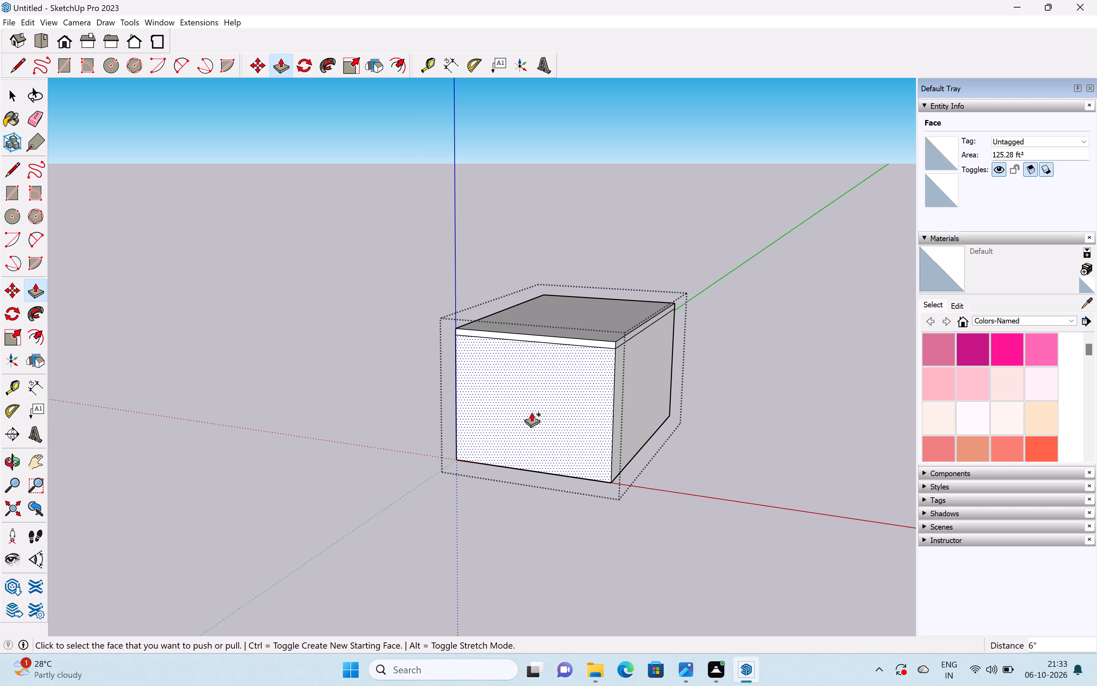
{"action": "middle_click_drag", "start_coordinate": [502, 413], "coordinate": [747, 398]}
{"action": "middle_click_drag", "start_coordinate": [291, 372], "coordinate": [693, 354]}
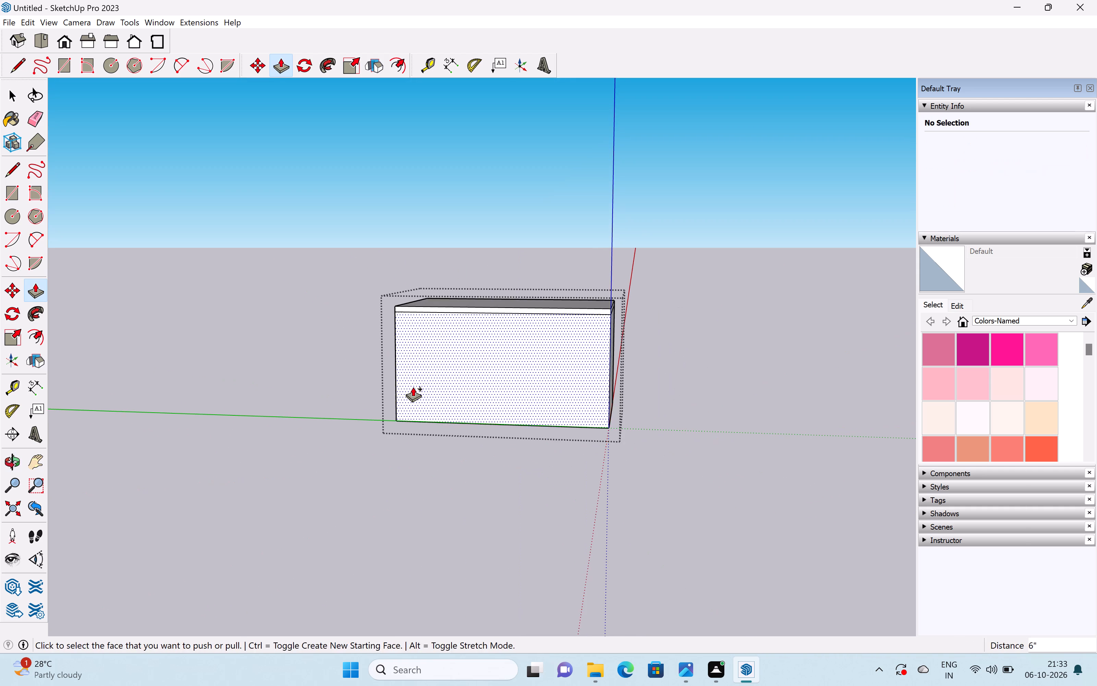
{"action": "middle_click_drag", "start_coordinate": [441, 387], "coordinate": [648, 395]}
{"action": "scroll", "coordinate": [401, 376], "scroll_direction": "up", "scroll_amount": 2}
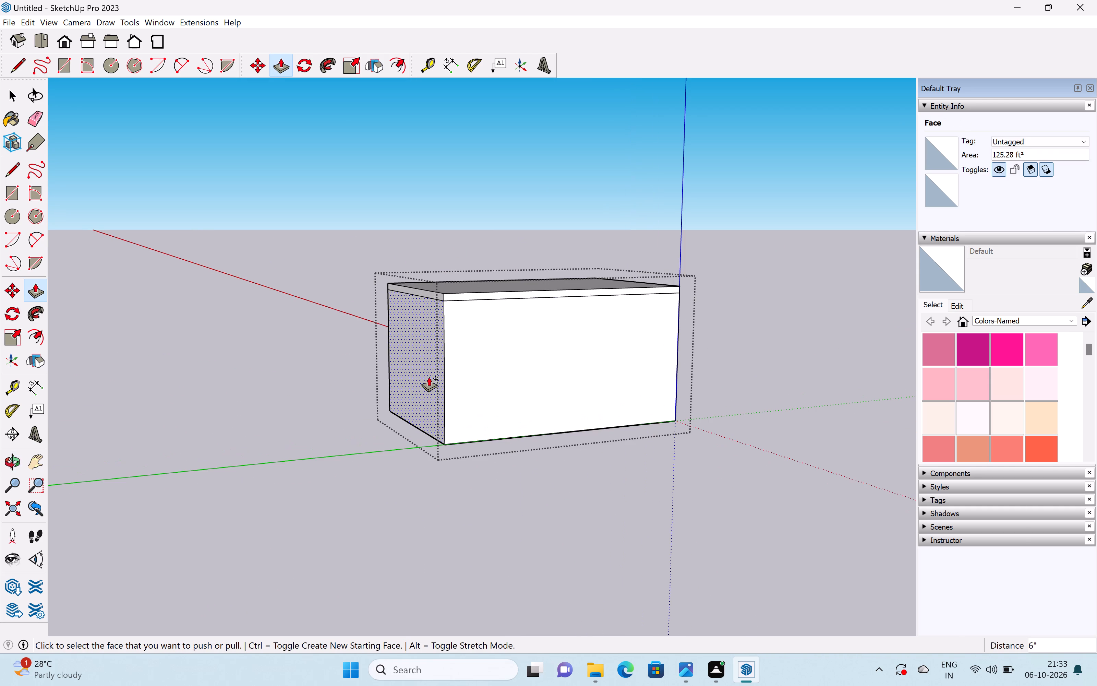
{"action": "left_click_drag", "start_coordinate": [431, 376], "coordinate": [545, 381]}
{"action": "scroll", "coordinate": [408, 288], "scroll_direction": "up", "scroll_amount": 4}
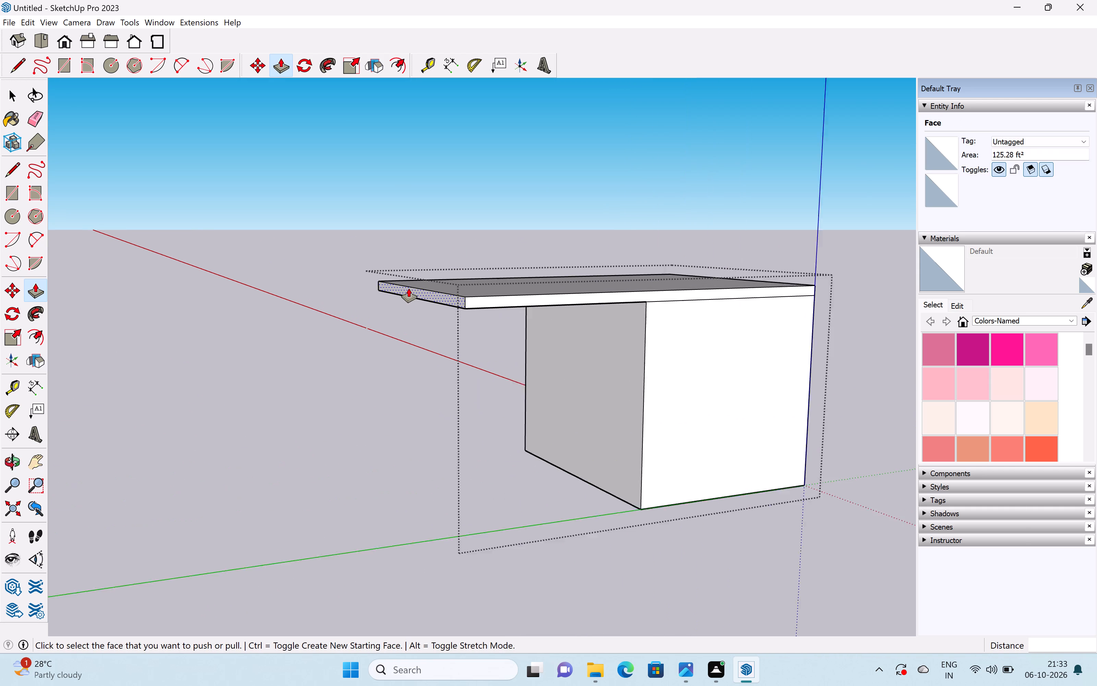
{"action": "scroll", "coordinate": [409, 288], "scroll_direction": "up", "scroll_amount": 2}
{"action": "double_click", "coordinate": [413, 291]}
Push/Pull the box's end wall along the red axis outward about 7' 11 5/8" and back in about 4' 8 5/8".
{"action": "scroll", "coordinate": [454, 309], "scroll_direction": "down", "scroll_amount": 6}
{"action": "middle_click_drag", "start_coordinate": [637, 360], "coordinate": [275, 410]}
{"action": "scroll", "coordinate": [564, 370], "scroll_direction": "down", "scroll_amount": 4}
{"action": "middle_click_drag", "start_coordinate": [582, 368], "coordinate": [247, 365]}
{"action": "middle_click_drag", "start_coordinate": [646, 357], "coordinate": [374, 354]}
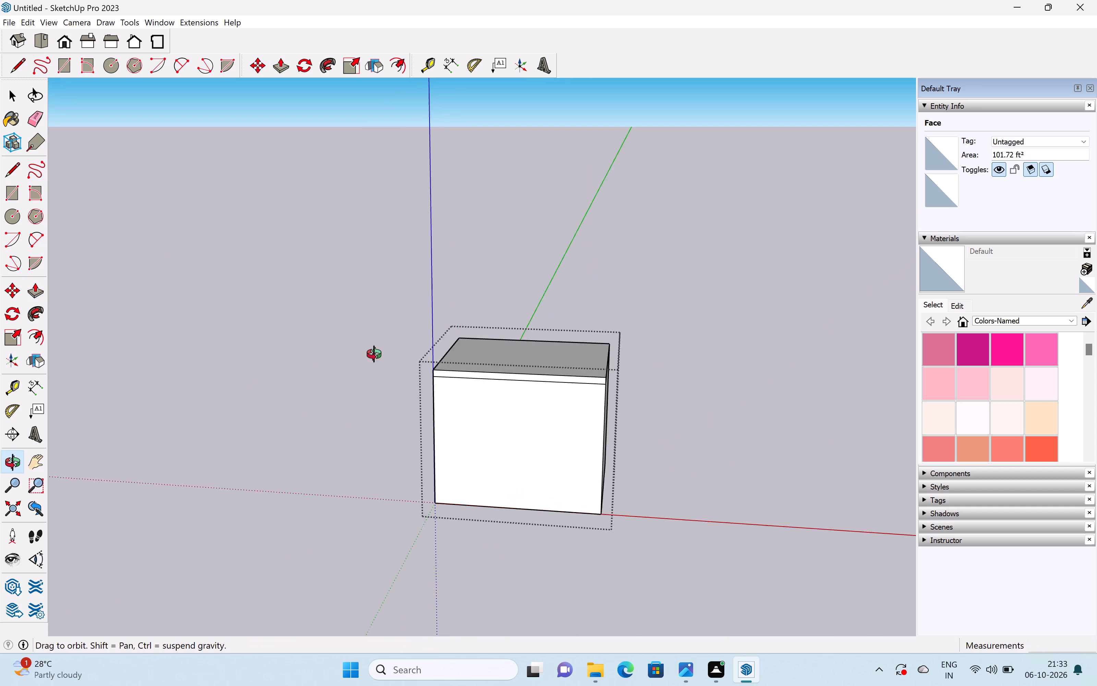
{"action": "middle_click_drag", "start_coordinate": [374, 354], "coordinate": [288, 354]}
{"action": "scroll", "coordinate": [522, 450], "scroll_direction": "up", "scroll_amount": 2}
{"action": "left_click_drag", "start_coordinate": [514, 453], "coordinate": [592, 533]}
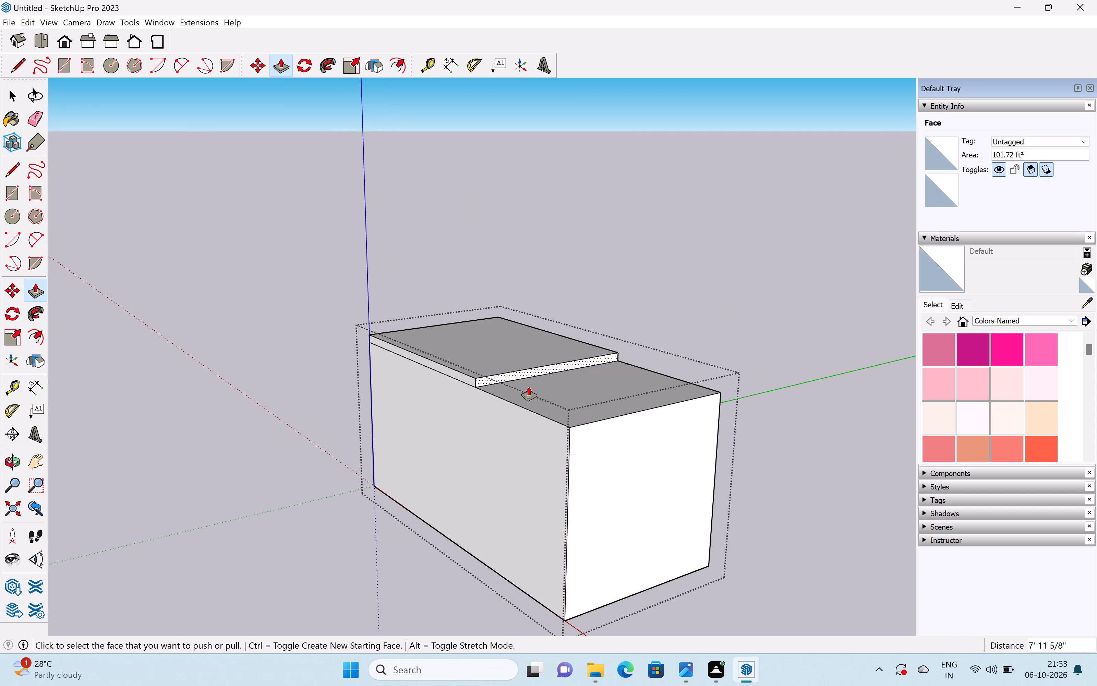
{"action": "left_click_drag", "start_coordinate": [594, 463], "coordinate": [532, 441]}
{"action": "scroll", "coordinate": [502, 394], "scroll_direction": "up", "scroll_amount": 5}
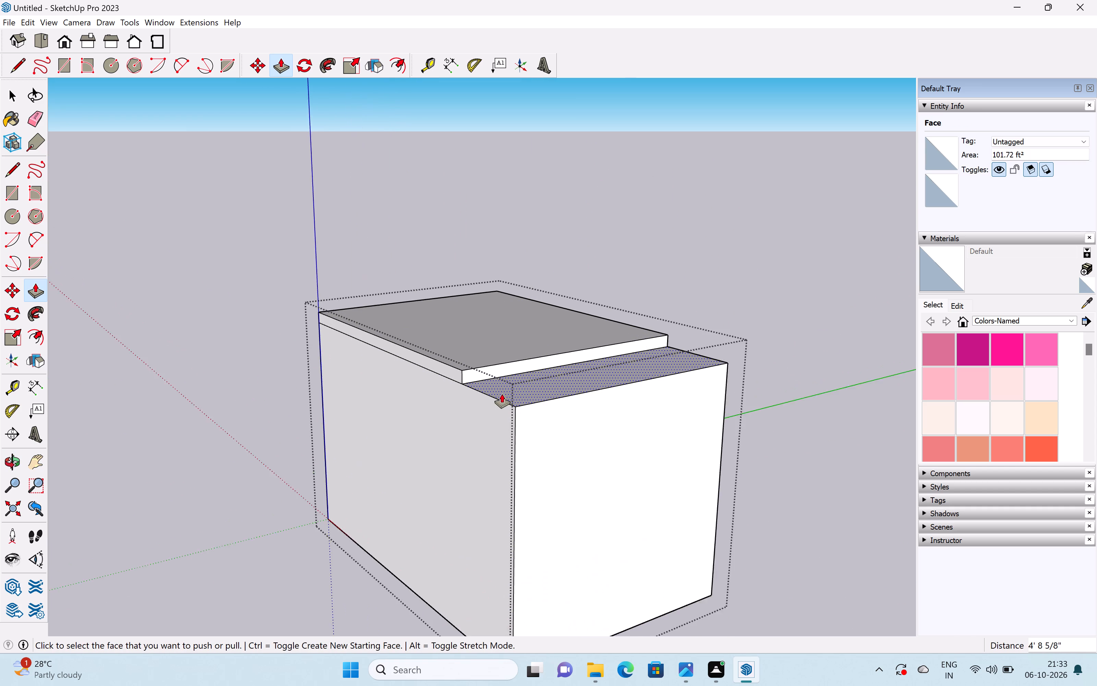
Push/Pull the 6" top layer's end face out along the red axis until flush with the end wall below.
{"action": "left_click_drag", "start_coordinate": [468, 374], "coordinate": [528, 442]}
{"action": "scroll", "coordinate": [548, 451], "scroll_direction": "down", "scroll_amount": 3}
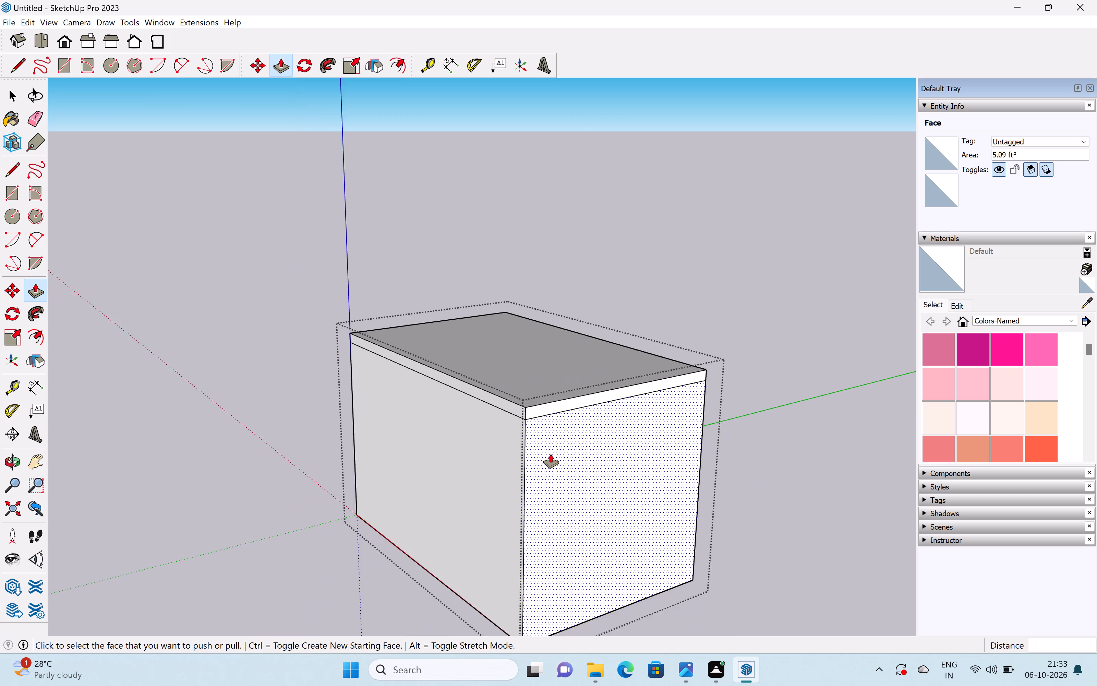
{"action": "scroll", "coordinate": [551, 454], "scroll_direction": "down", "scroll_amount": 4}
{"action": "middle_click_drag", "start_coordinate": [427, 486], "coordinate": [643, 448]}
{"action": "scroll", "coordinate": [643, 448], "scroll_direction": "up", "scroll_amount": 1}
{"action": "key", "text": "space"}
{"action": "left_click_drag", "start_coordinate": [712, 475], "coordinate": [715, 476]}
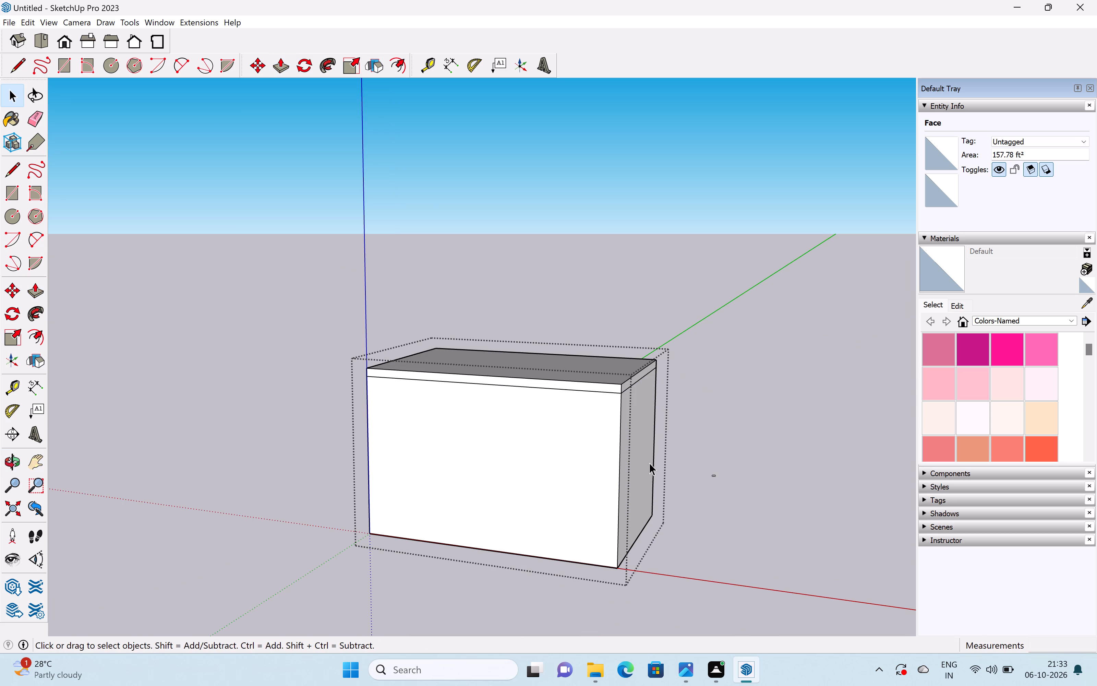
Draw a full-height rectangle 10' 6" by about 8 7/16" on the front face, starting at the top corner on the blue axis.
{"action": "middle_click_drag", "start_coordinate": [496, 492], "coordinate": [613, 464]}
{"action": "scroll", "coordinate": [586, 469], "scroll_direction": "down", "scroll_amount": 3}
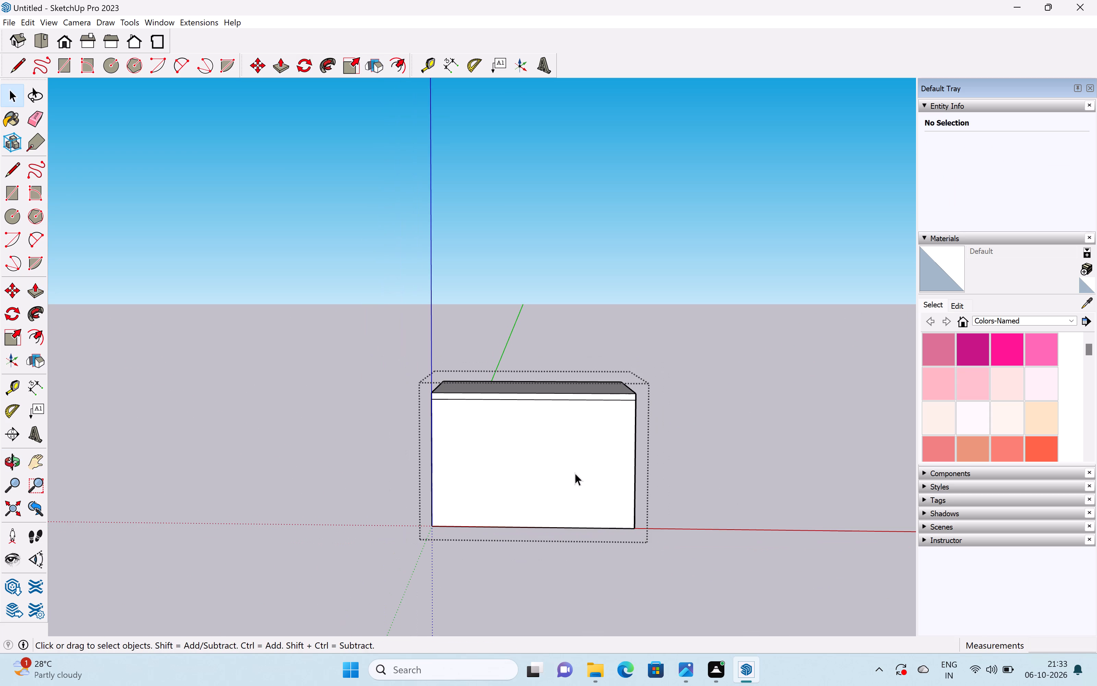
{"action": "middle_click_drag", "start_coordinate": [574, 473], "coordinate": [580, 440], "text": "shift"}
{"action": "middle_click_drag", "start_coordinate": [580, 440], "coordinate": [585, 454]}
{"action": "scroll", "coordinate": [550, 446], "scroll_direction": "up", "scroll_amount": 2}
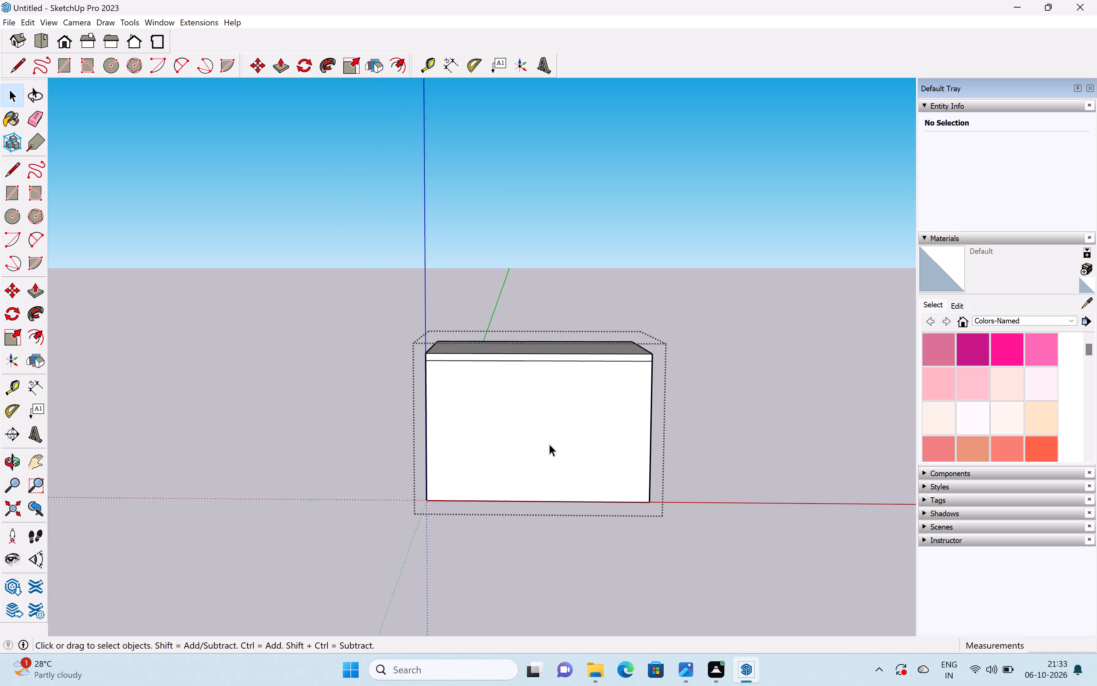
{"action": "scroll", "coordinate": [549, 444], "scroll_direction": "up", "scroll_amount": 4}
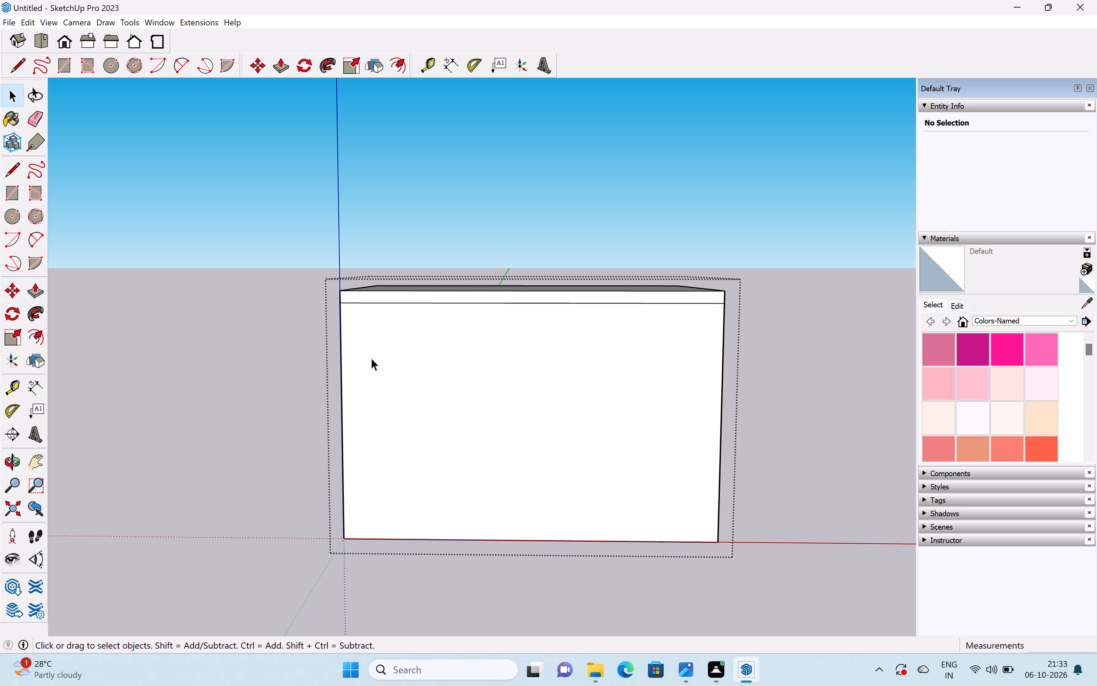
{"action": "scroll", "coordinate": [366, 413], "scroll_direction": "down", "scroll_amount": 2}
{"action": "middle_click_drag", "start_coordinate": [360, 413], "coordinate": [577, 399]}
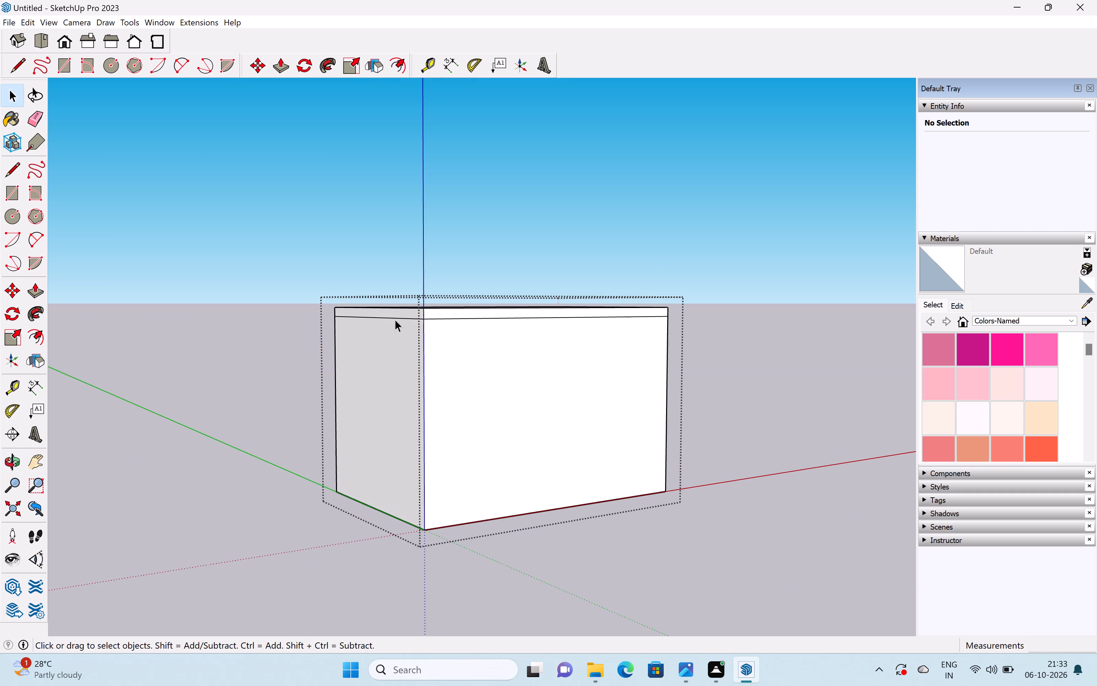
{"action": "scroll", "coordinate": [394, 318], "scroll_direction": "up", "scroll_amount": 1}
{"action": "key", "text": "r"}
{"action": "scroll", "coordinate": [430, 313], "scroll_direction": "up", "scroll_amount": 3}
{"action": "middle_click_drag", "start_coordinate": [429, 311], "coordinate": [405, 314]}
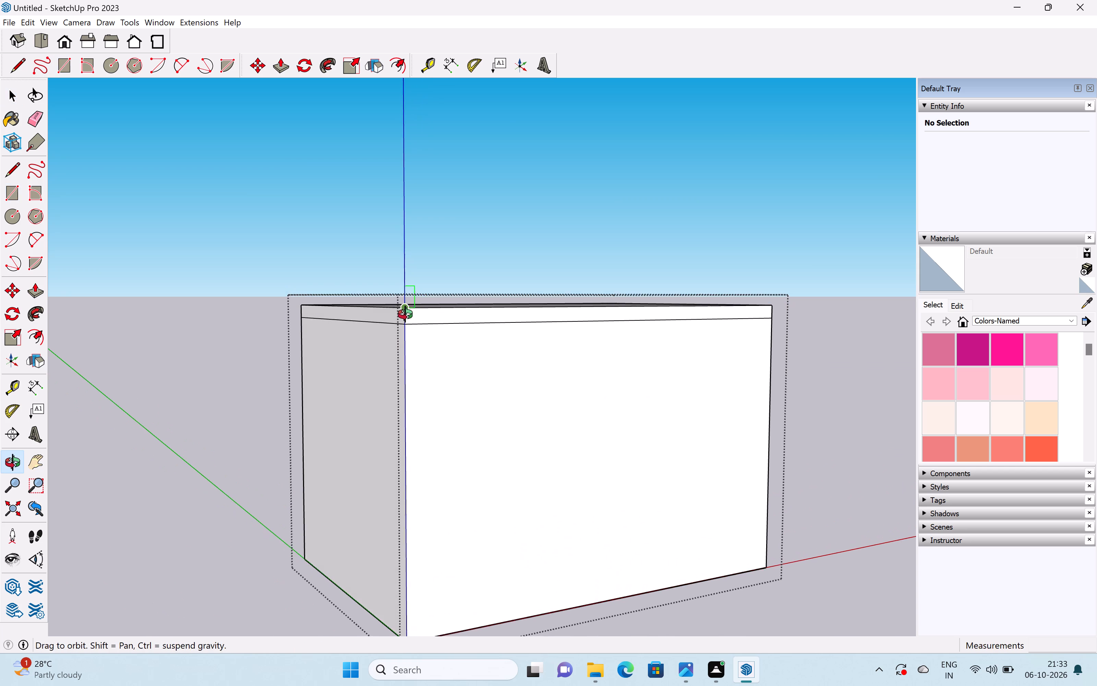
{"action": "middle_click_drag", "start_coordinate": [405, 314], "coordinate": [405, 315]}
{"action": "middle_click_drag", "start_coordinate": [423, 332], "coordinate": [408, 335]}
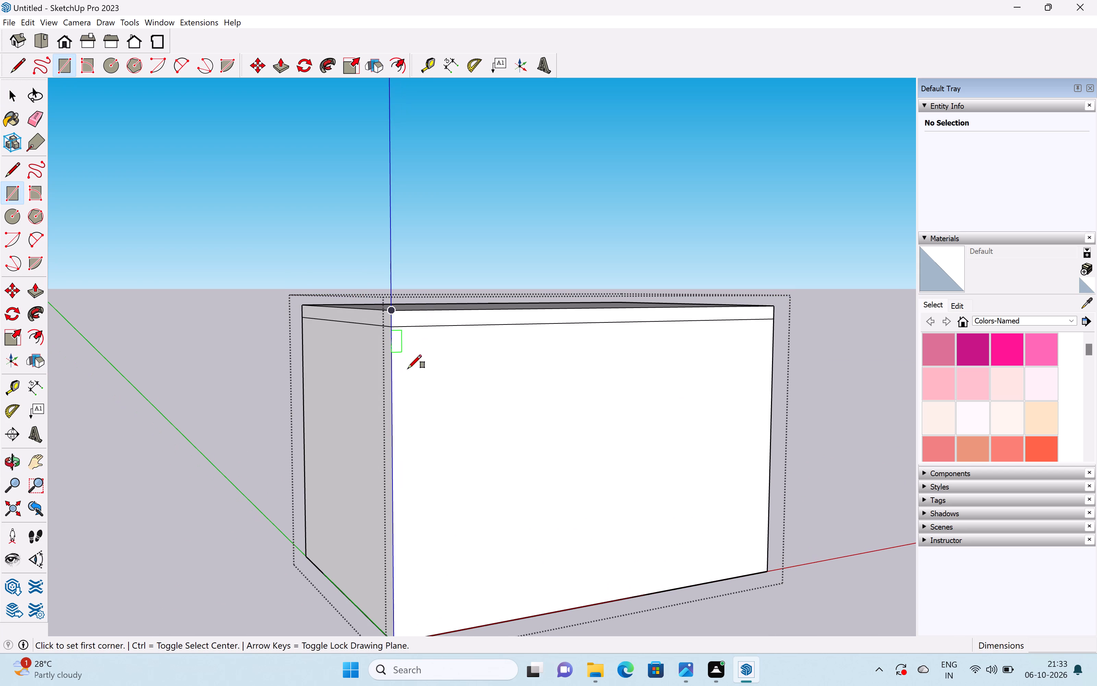
{"action": "middle_click_drag", "start_coordinate": [415, 374], "coordinate": [424, 340], "text": "shift"}
{"action": "scroll", "coordinate": [422, 335], "scroll_direction": "up", "scroll_amount": 2}
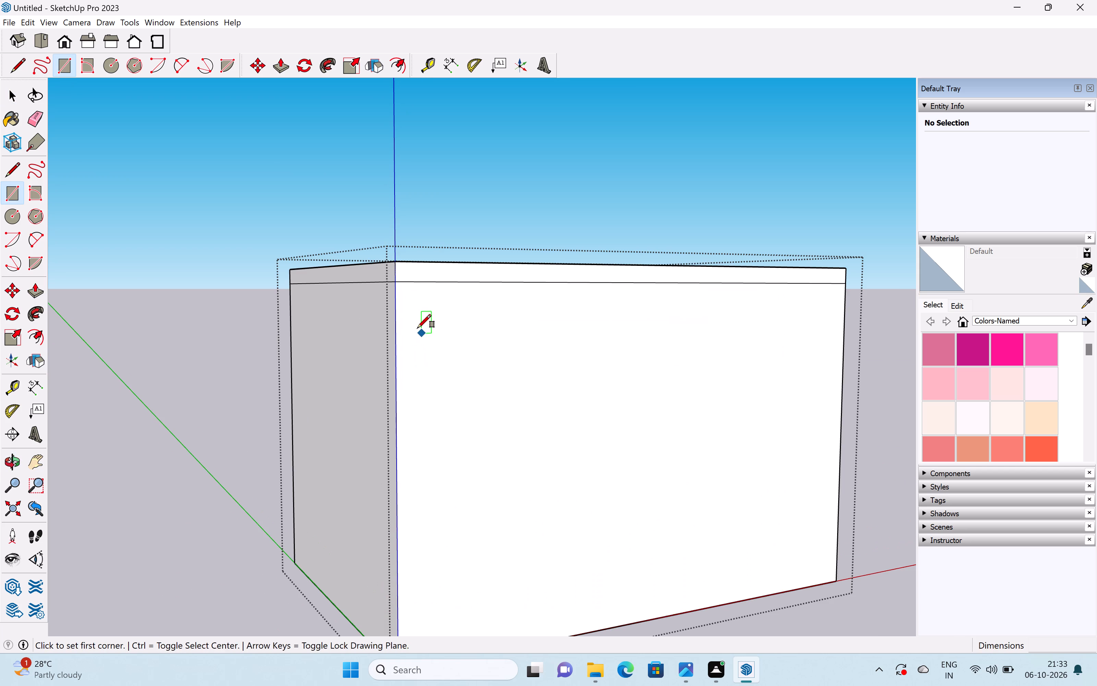
{"action": "left_click", "coordinate": [398, 262]}
{"action": "scroll", "coordinate": [427, 377], "scroll_direction": "down", "scroll_amount": 3}
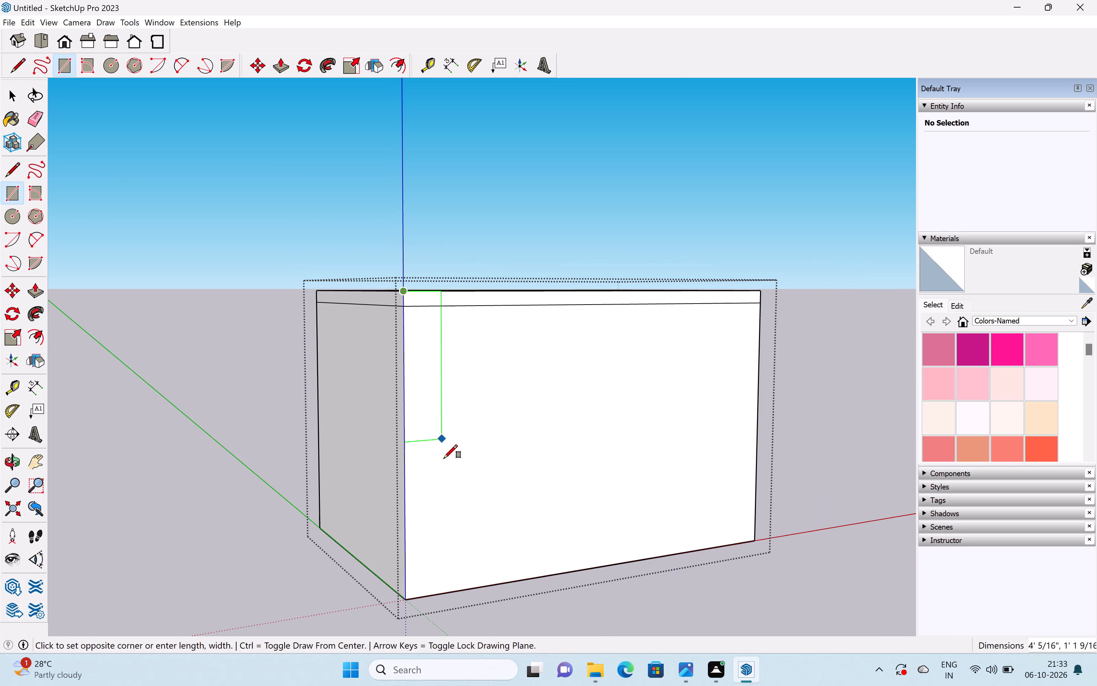
{"action": "left_click", "coordinate": [424, 594]}
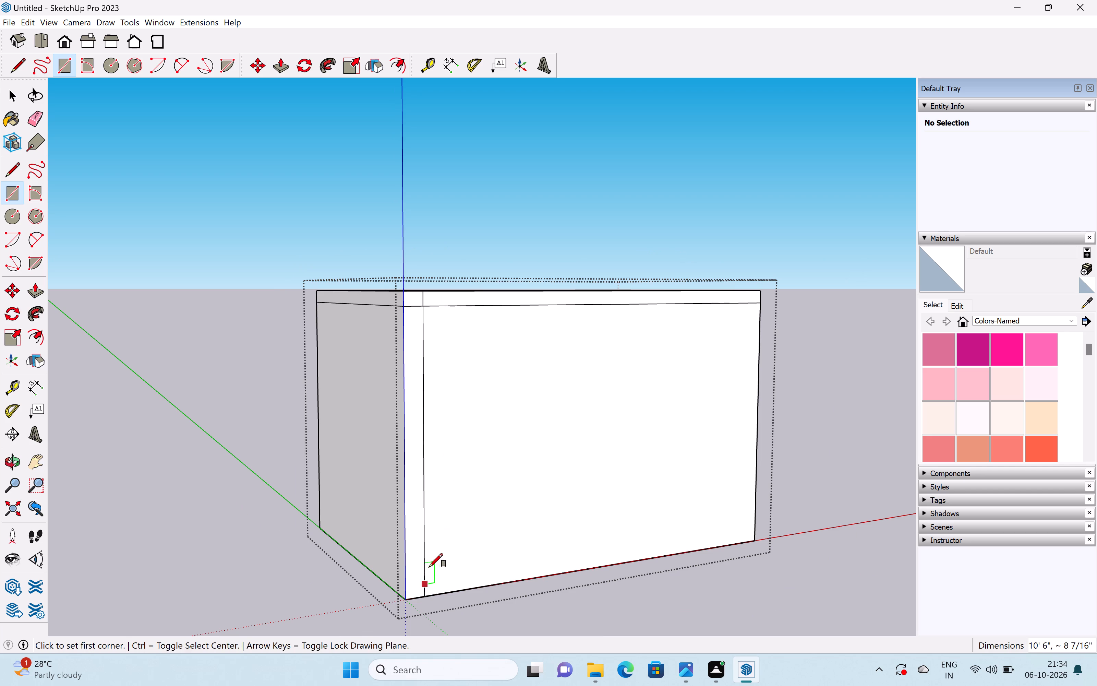
{"action": "key", "text": "space"}
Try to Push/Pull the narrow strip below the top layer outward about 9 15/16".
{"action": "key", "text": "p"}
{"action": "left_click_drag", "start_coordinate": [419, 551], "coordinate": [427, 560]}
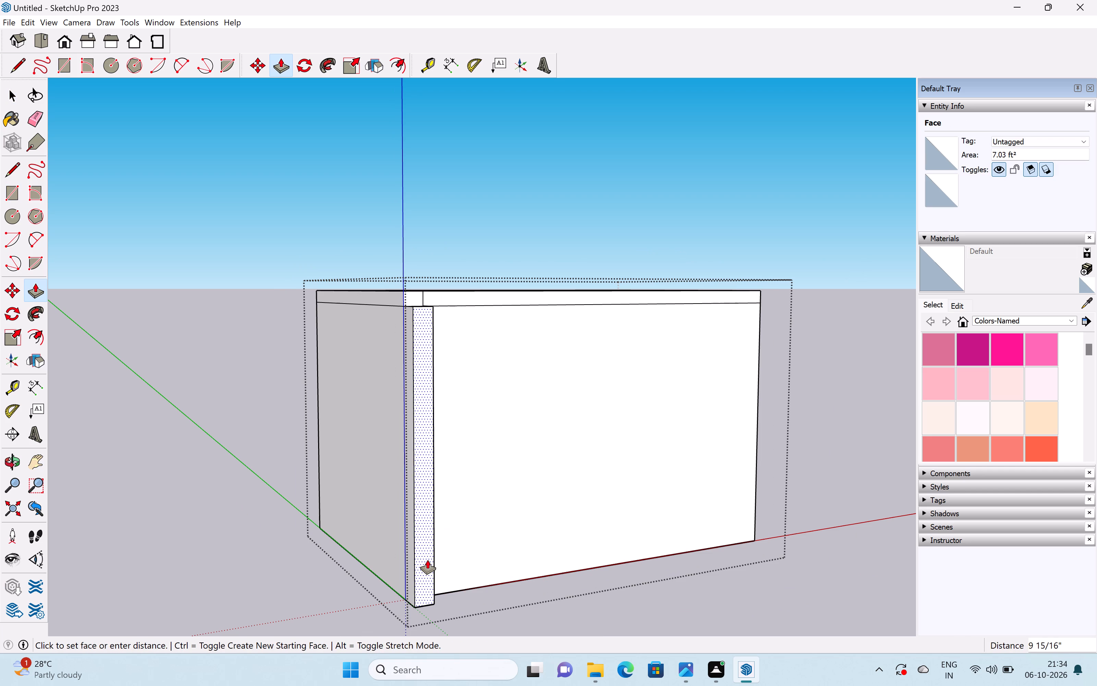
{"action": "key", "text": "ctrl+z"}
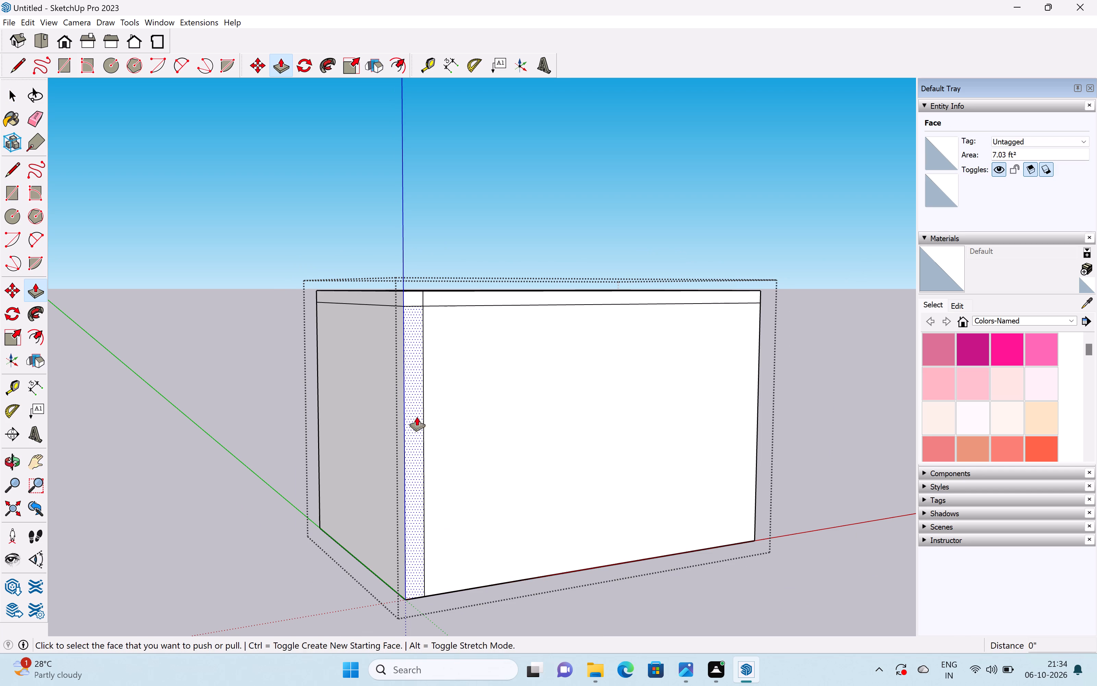
Erase the horizontal edge crossing the narrow strip so it becomes one full-height face.
{"action": "scroll", "coordinate": [421, 333], "scroll_direction": "up", "scroll_amount": 2}
{"action": "key", "text": "space"}
{"action": "scroll", "coordinate": [412, 338], "scroll_direction": "up", "scroll_amount": 4}
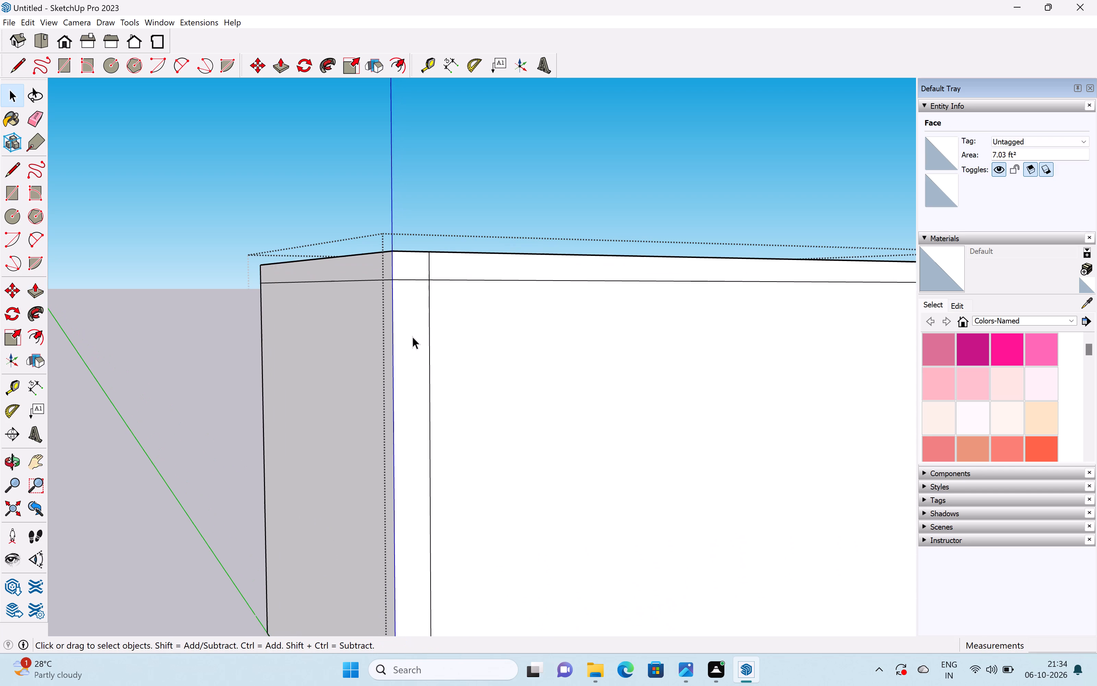
{"action": "key", "text": "e"}
{"action": "left_click_drag", "start_coordinate": [416, 273], "coordinate": [414, 296]}
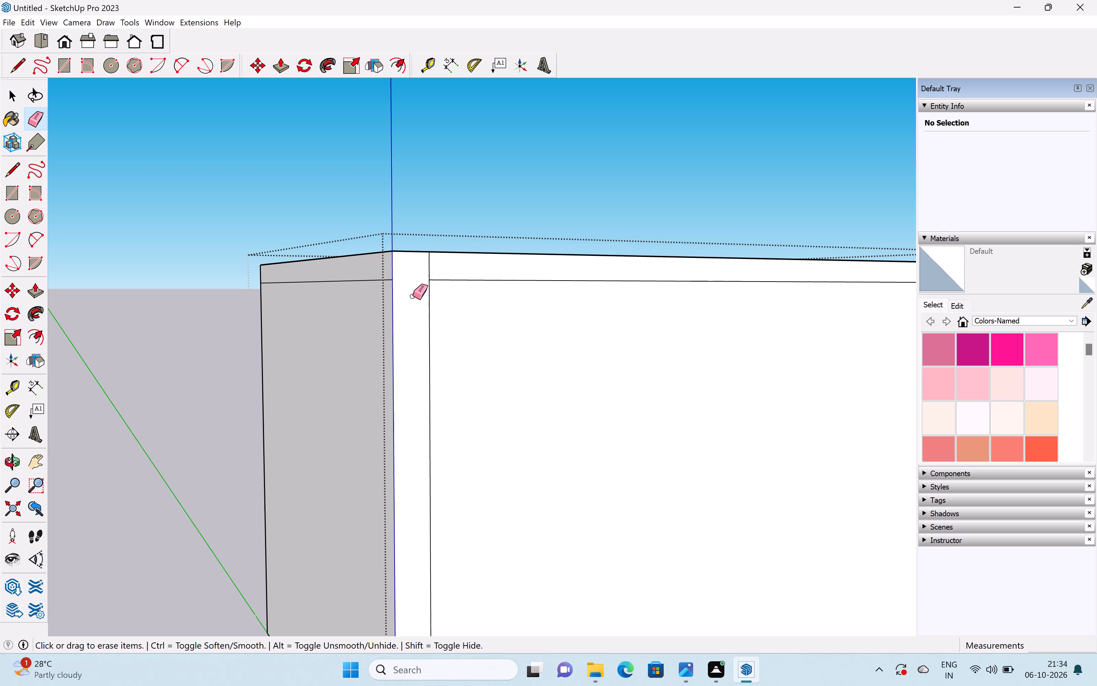
{"action": "key", "text": "Escape"}
Push/Pull the full-height corner strip outward 10 5/8" to form a projecting column.
{"action": "key", "text": "p"}
{"action": "left_click_drag", "start_coordinate": [416, 320], "coordinate": [431, 354]}
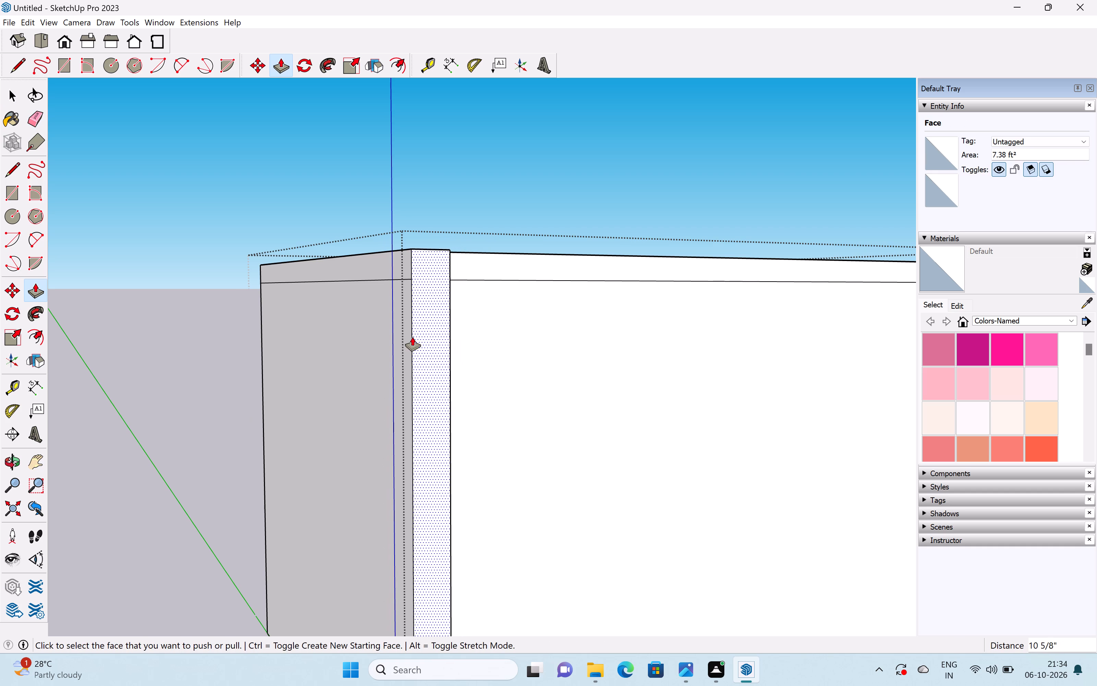
{"action": "scroll", "coordinate": [415, 339], "scroll_direction": "down", "scroll_amount": 5}
{"action": "scroll", "coordinate": [477, 336], "scroll_direction": "down", "scroll_amount": 3}
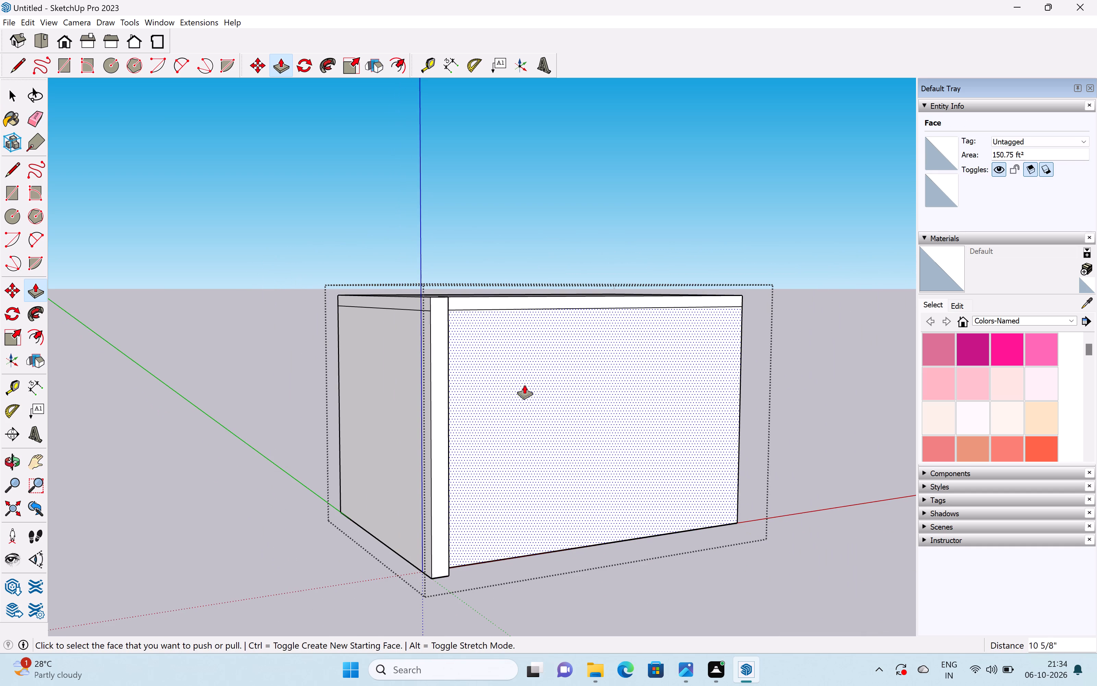
{"action": "middle_click_drag", "start_coordinate": [522, 384], "coordinate": [430, 389]}
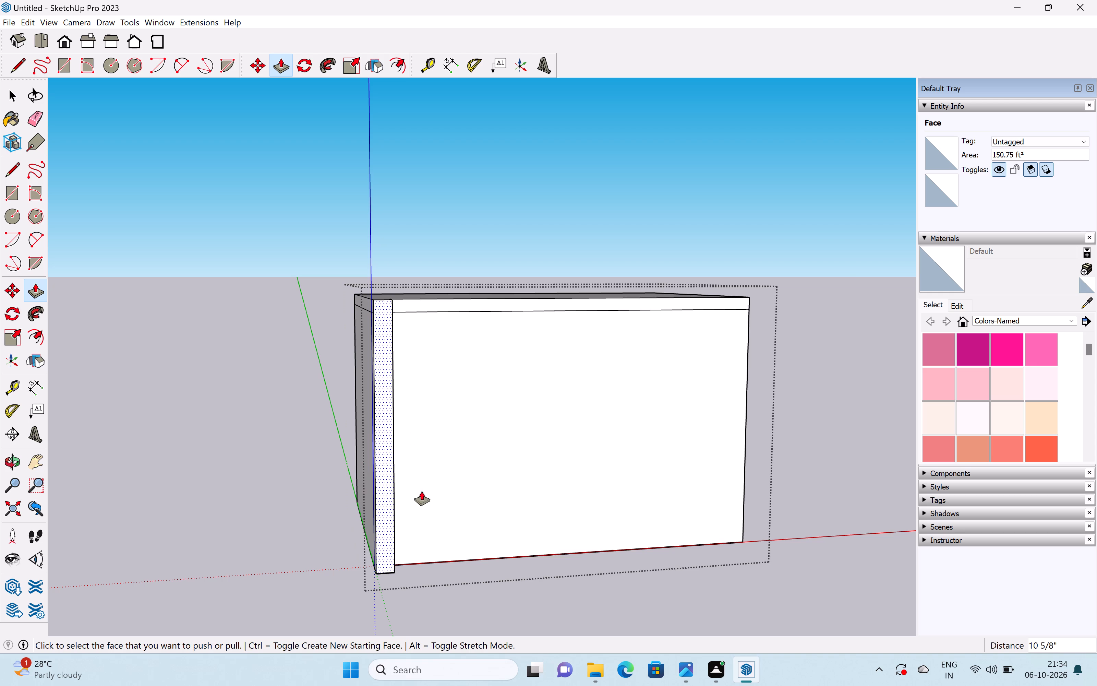
{"action": "scroll", "coordinate": [427, 497], "scroll_direction": "up", "scroll_amount": 2}
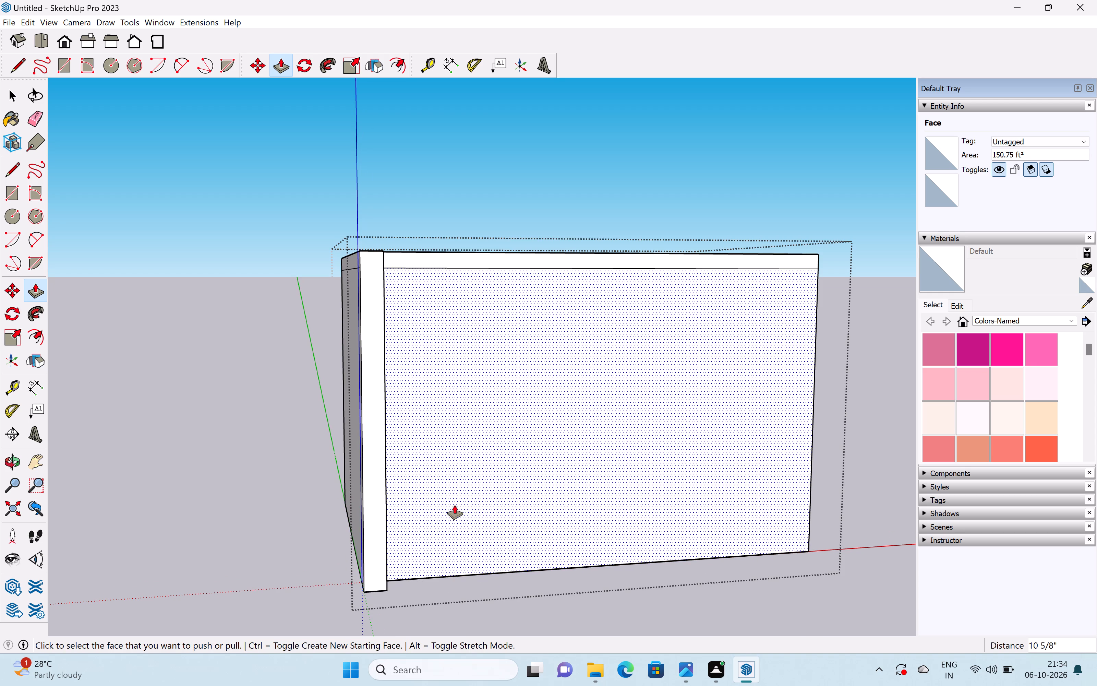
{"action": "middle_click_drag", "start_coordinate": [389, 244], "coordinate": [453, 259]}
{"action": "scroll", "coordinate": [461, 283], "scroll_direction": "up", "scroll_amount": 3}
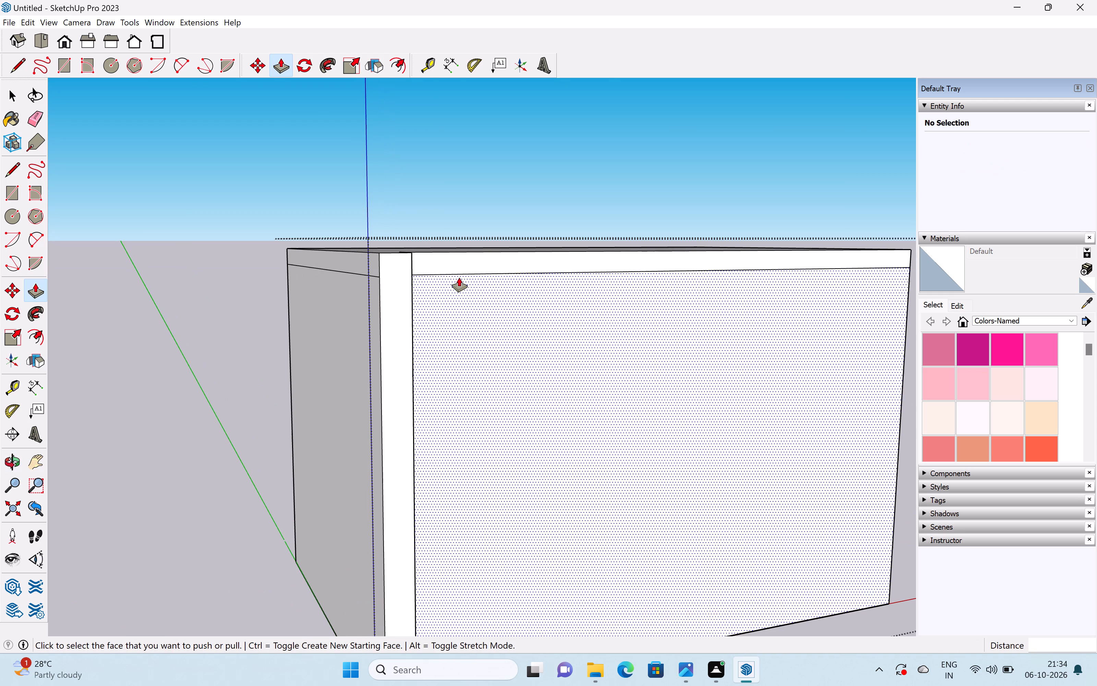
{"action": "key", "text": "space"}
Draw a 6" vertical line across the front face of the top band, partway along from the corner column.
{"action": "middle_click_drag", "start_coordinate": [464, 295], "coordinate": [316, 331]}
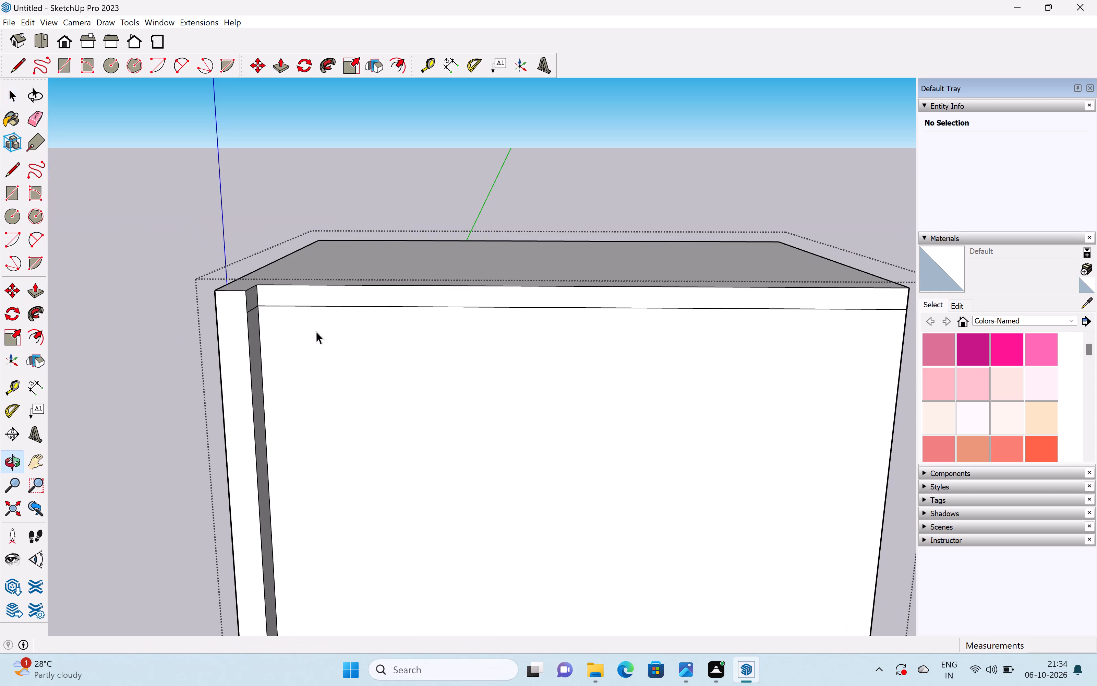
{"action": "key", "text": "l"}
{"action": "key", "text": "Return"}
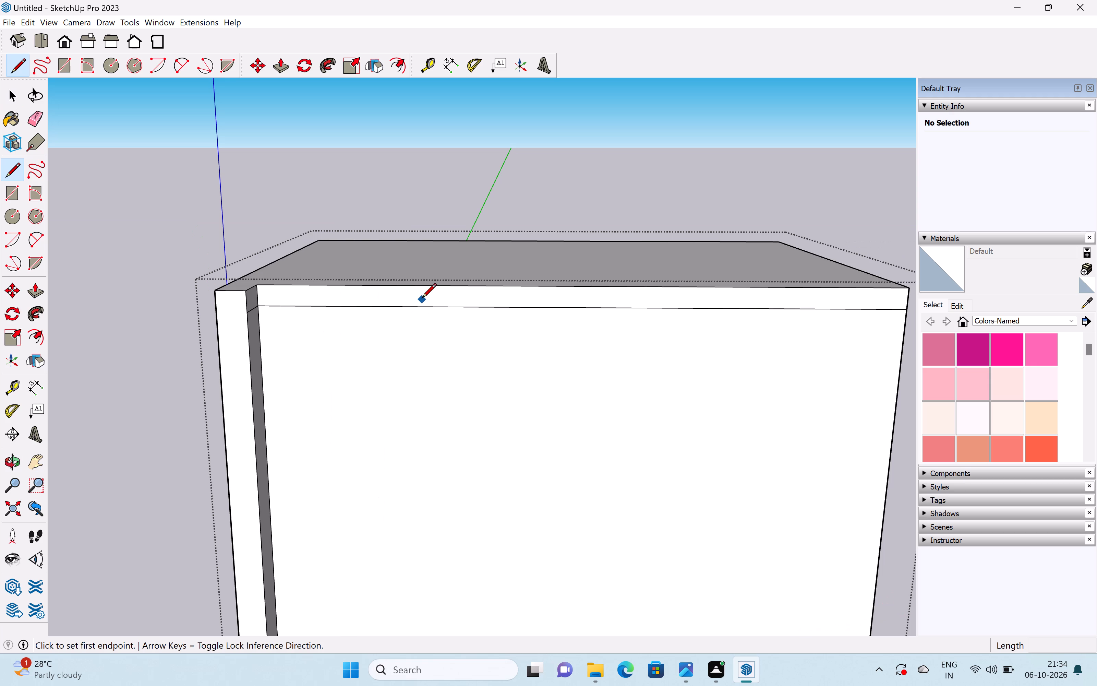
{"action": "left_click", "coordinate": [463, 307]}
{"action": "left_click", "coordinate": [468, 278]}
{"action": "key", "text": "space"}
Push/Pull the top band segment between the column and the vertical line outward 10 5/8", flush with the column's front.
{"action": "key", "text": "p"}
{"action": "left_click_drag", "start_coordinate": [446, 298], "coordinate": [448, 314]}
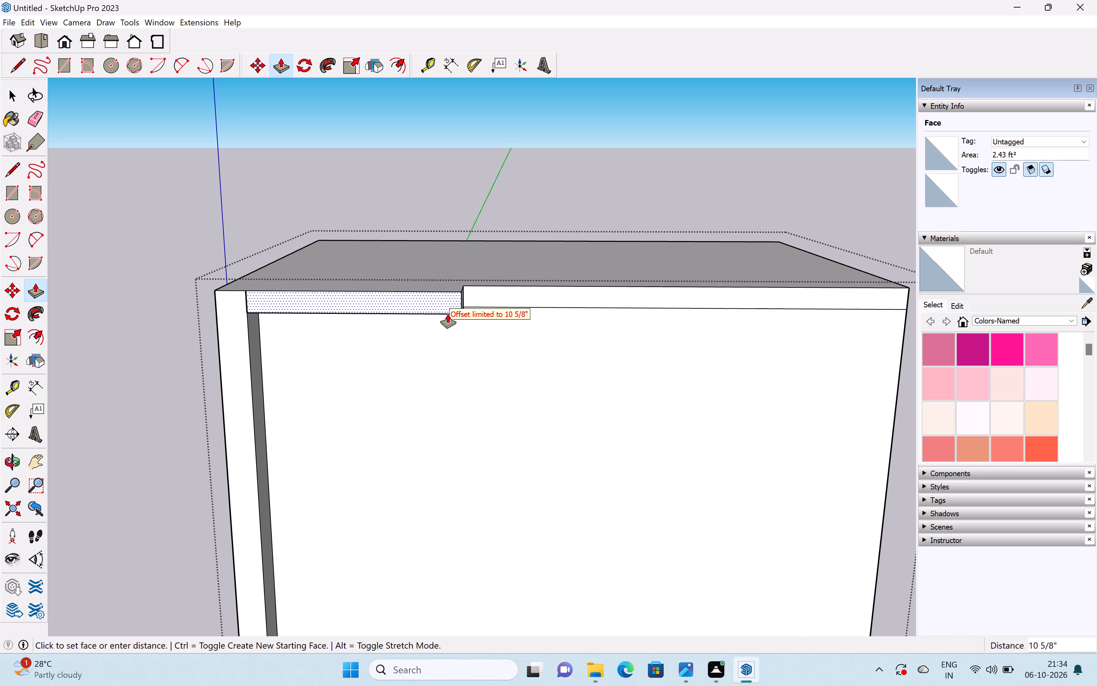
{"action": "left_click_drag", "start_coordinate": [448, 314], "coordinate": [448, 317]}
{"action": "middle_click_drag", "start_coordinate": [447, 316], "coordinate": [515, 288], "text": "shift"}
{"action": "middle_click_drag", "start_coordinate": [379, 275], "coordinate": [454, 268]}
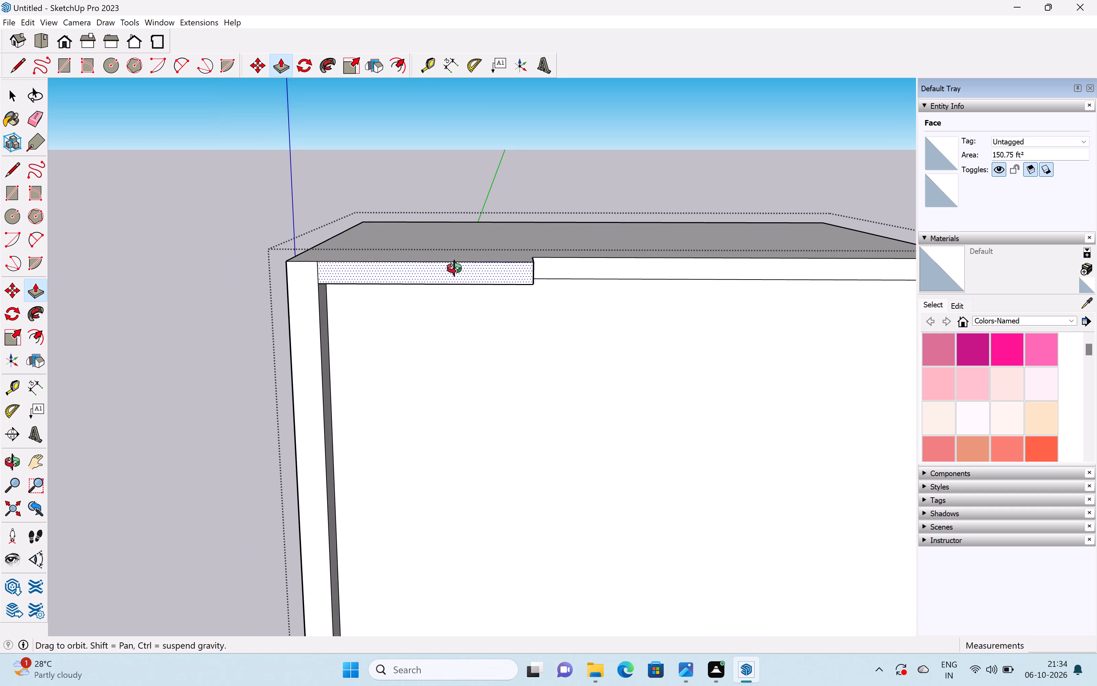
Push/Pull the corner column's full-height front face inward 1 1/8", setting it back behind the roof band.
{"action": "middle_click_drag", "start_coordinate": [454, 268], "coordinate": [530, 268]}
{"action": "scroll", "coordinate": [503, 257], "scroll_direction": "up", "scroll_amount": 7}
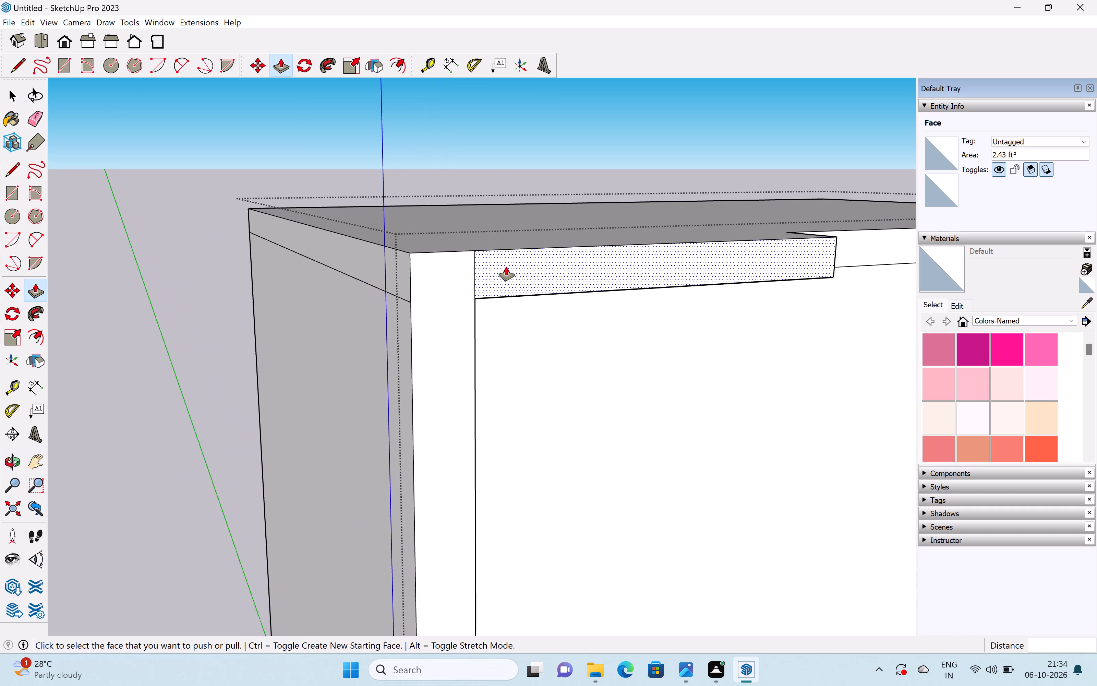
{"action": "scroll", "coordinate": [506, 267], "scroll_direction": "up", "scroll_amount": 2}
{"action": "left_click", "coordinate": [430, 292]}
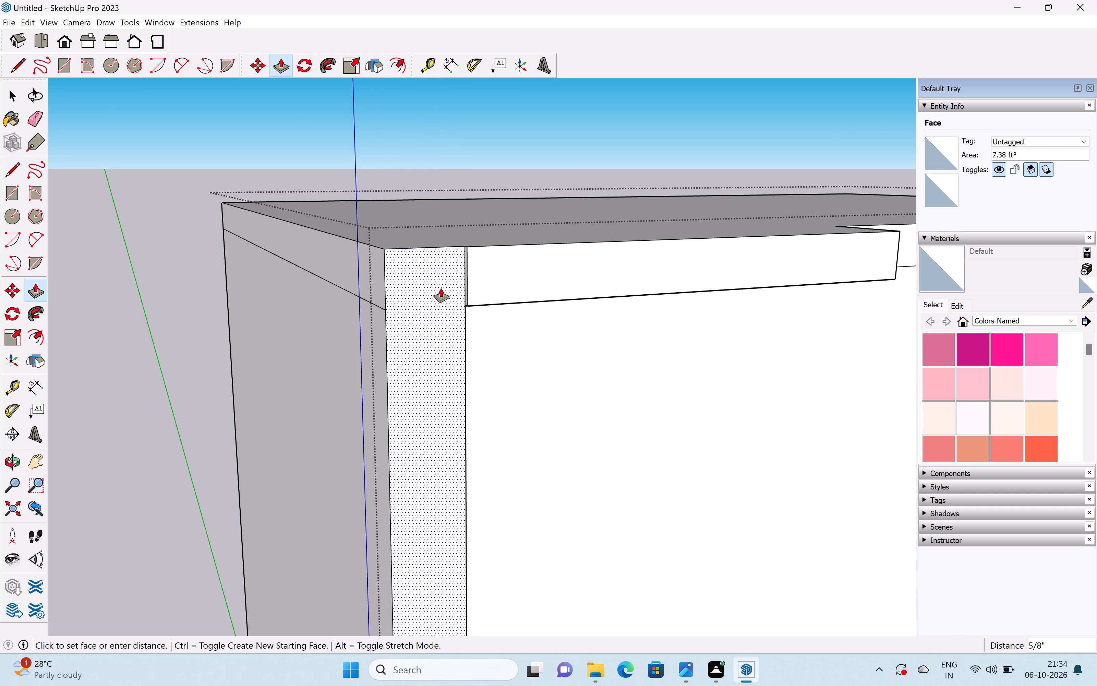
{"action": "scroll", "coordinate": [514, 262], "scroll_direction": "up", "scroll_amount": 3}
{"action": "left_click_drag", "start_coordinate": [505, 272], "coordinate": [510, 277]}
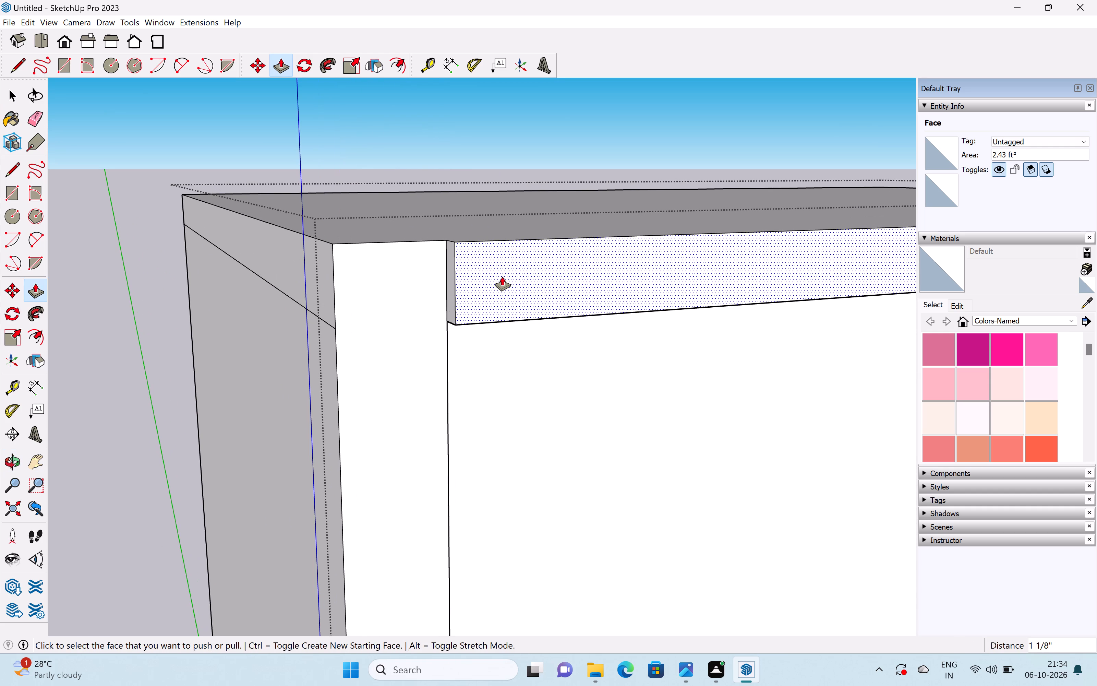
Examine the junction of the corner column and the projecting roof band from several angles.
{"action": "scroll", "coordinate": [502, 276], "scroll_direction": "down", "scroll_amount": 2}
{"action": "middle_click_drag", "start_coordinate": [500, 276], "coordinate": [285, 332]}
{"action": "scroll", "coordinate": [510, 275], "scroll_direction": "down", "scroll_amount": 5}
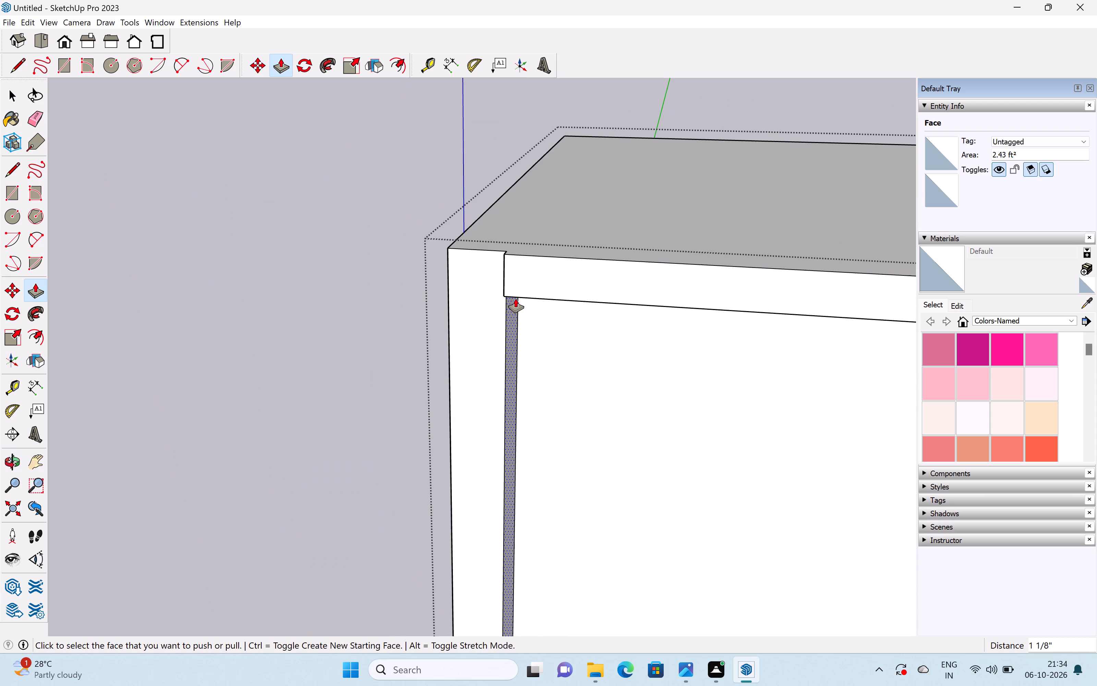
{"action": "scroll", "coordinate": [516, 298], "scroll_direction": "down", "scroll_amount": 1, "text": "shift"}
{"action": "middle_click_drag", "start_coordinate": [516, 298], "coordinate": [308, 334], "text": "shift"}
{"action": "middle_click_drag", "start_coordinate": [352, 337], "coordinate": [456, 269]}
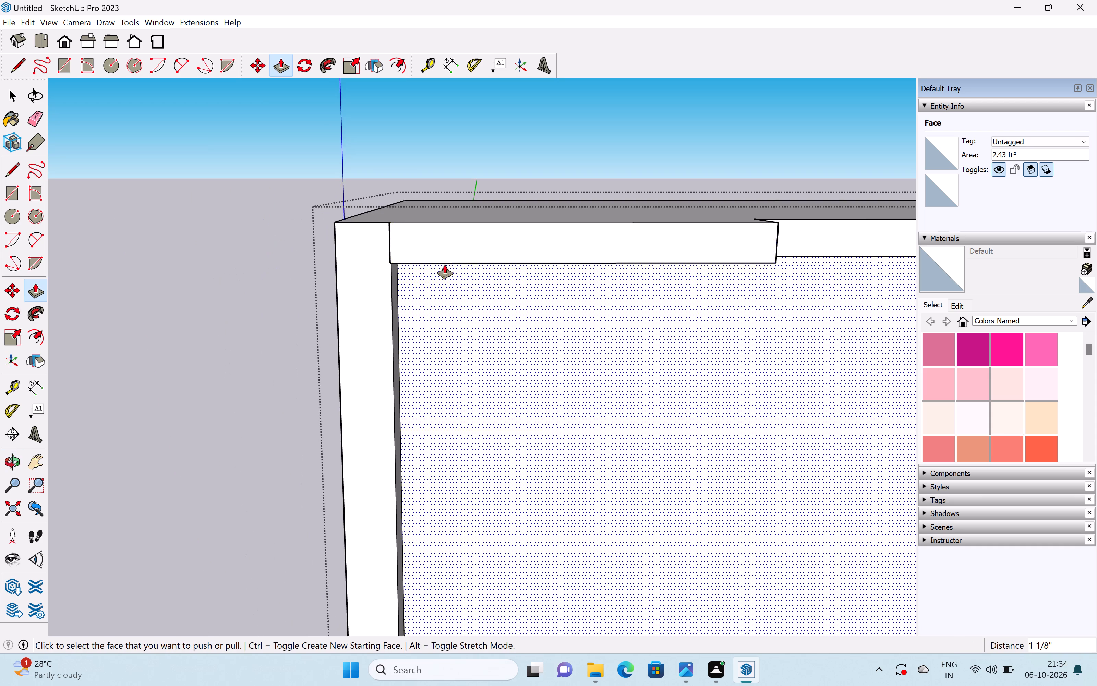
{"action": "scroll", "coordinate": [420, 235], "scroll_direction": "up", "scroll_amount": 1}
{"action": "middle_click_drag", "start_coordinate": [423, 237], "coordinate": [455, 241]}
{"action": "scroll", "coordinate": [518, 322], "scroll_direction": "up", "scroll_amount": 1}
{"action": "middle_click_drag", "start_coordinate": [519, 321], "coordinate": [525, 300]}
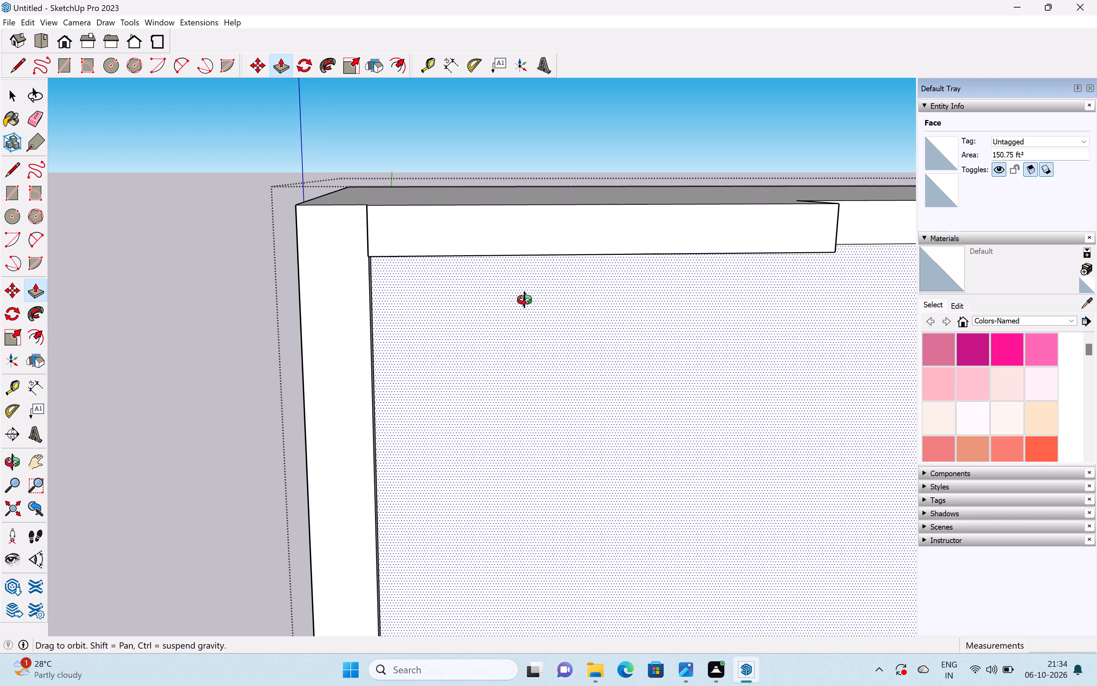
{"action": "middle_click_drag", "start_coordinate": [525, 300], "coordinate": [527, 278]}
{"action": "middle_click_drag", "start_coordinate": [527, 276], "coordinate": [489, 419]}
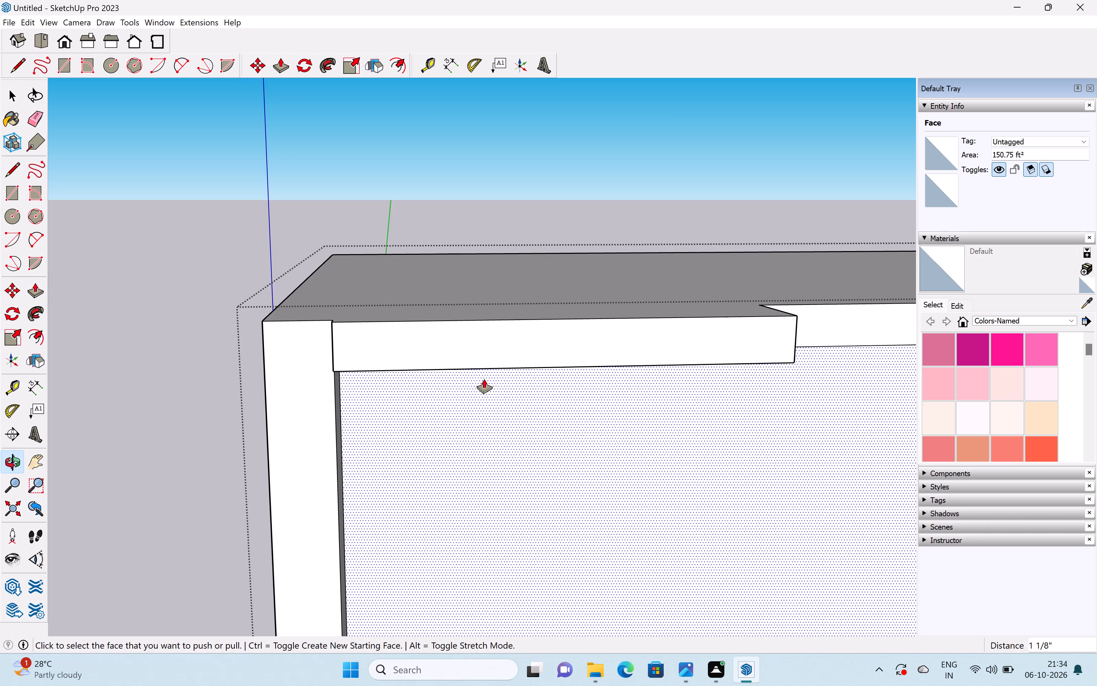
{"action": "middle_click_drag", "start_coordinate": [484, 377], "coordinate": [489, 369]}
{"action": "scroll", "coordinate": [489, 369], "scroll_direction": "up", "scroll_amount": 1}
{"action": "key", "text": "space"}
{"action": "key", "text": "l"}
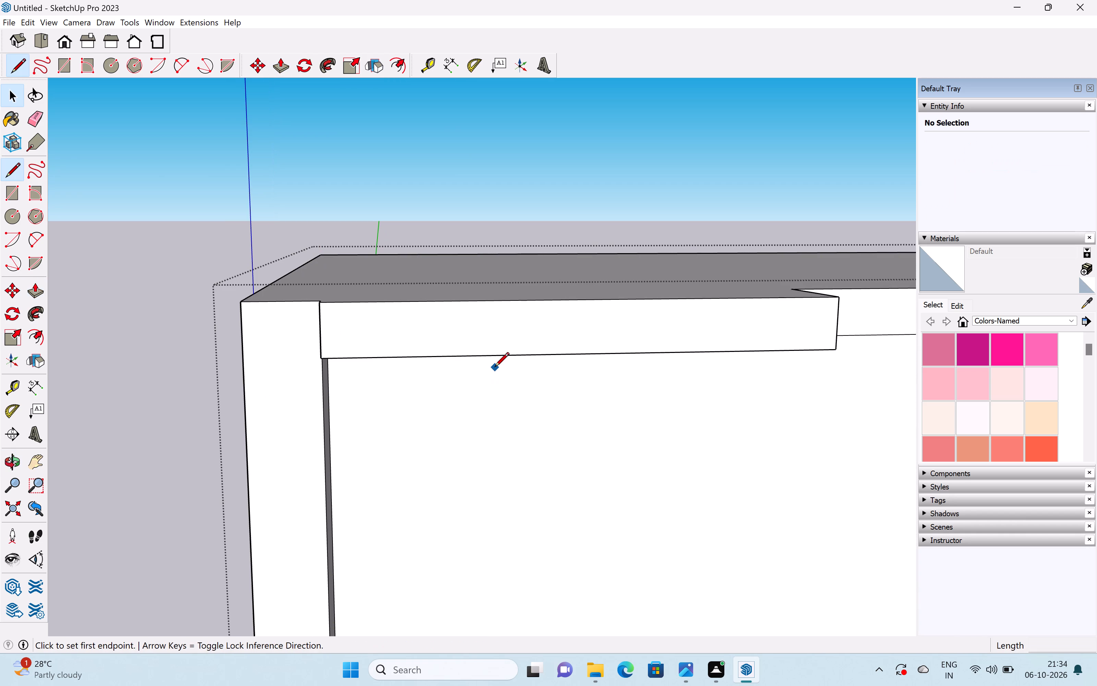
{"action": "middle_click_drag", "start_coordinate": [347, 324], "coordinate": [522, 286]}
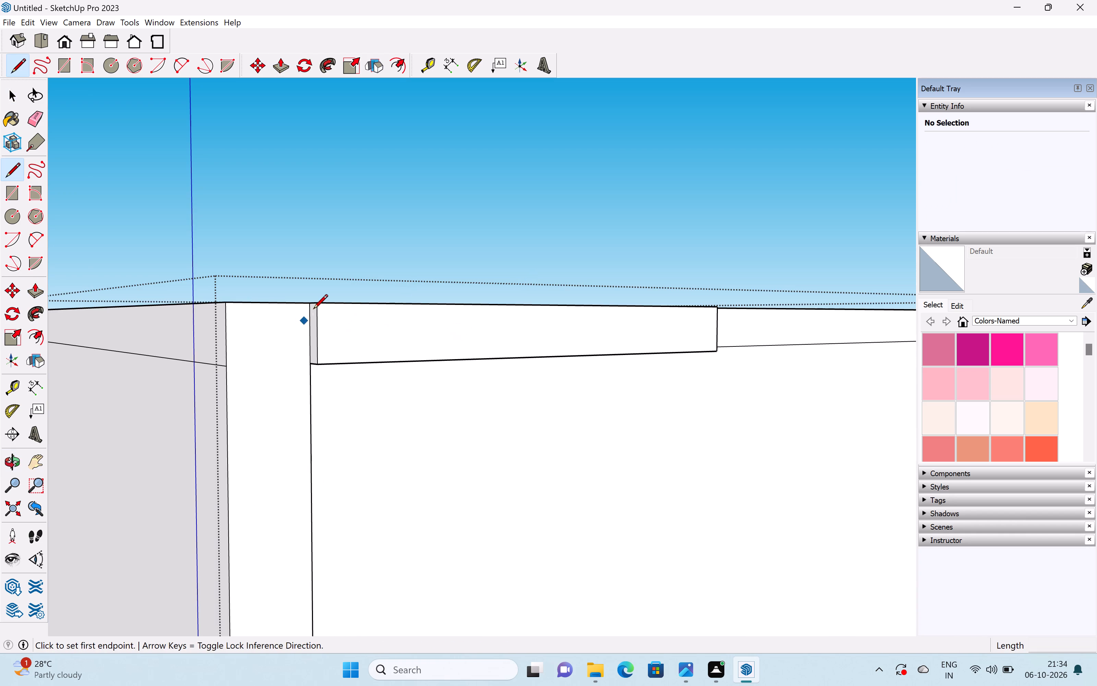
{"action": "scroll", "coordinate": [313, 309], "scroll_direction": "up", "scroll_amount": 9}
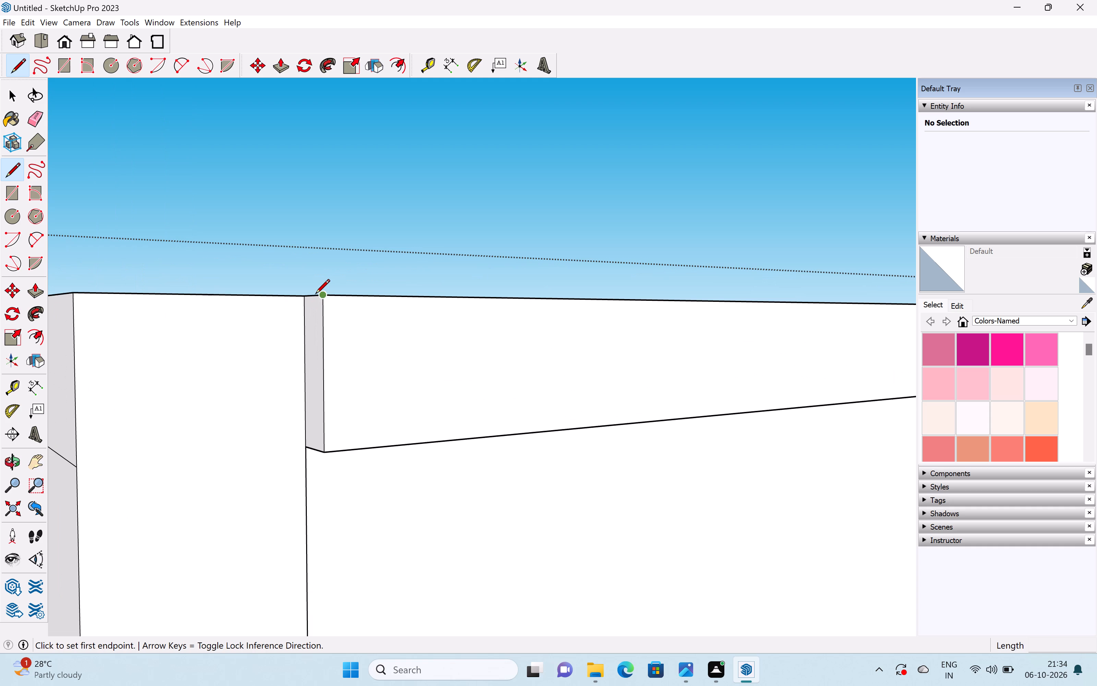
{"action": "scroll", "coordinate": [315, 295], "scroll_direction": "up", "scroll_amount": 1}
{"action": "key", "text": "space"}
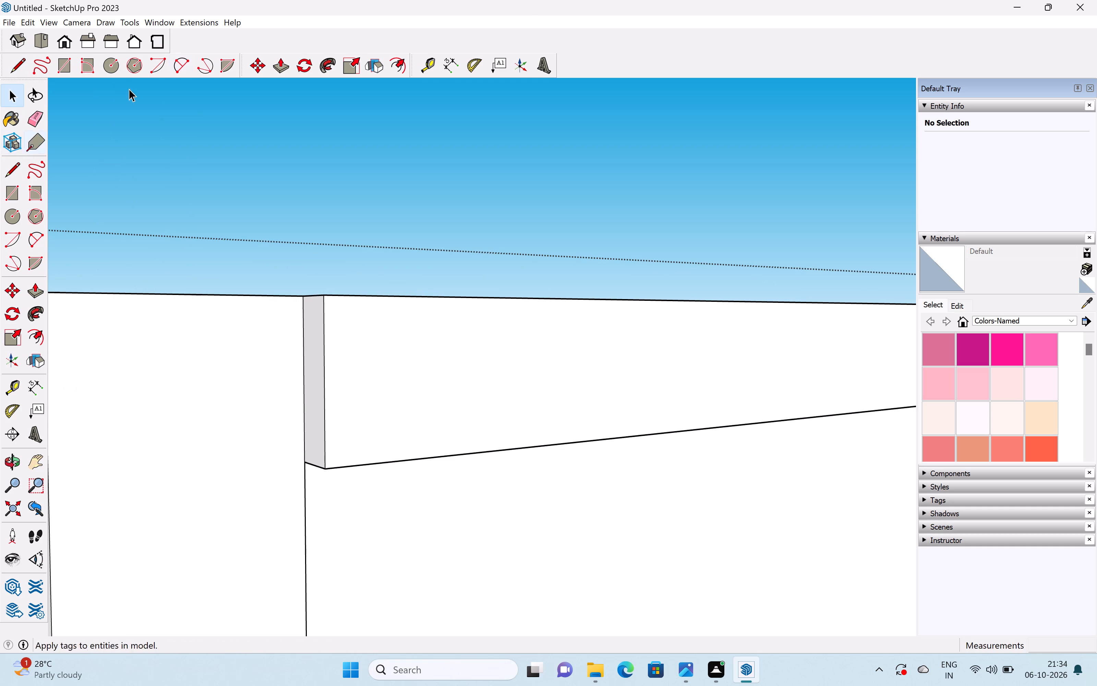
Offset the outline of the projecting band's front face inward about 11/16" to form a border and an inner panel.
{"action": "left_click", "coordinate": [393, 60]}
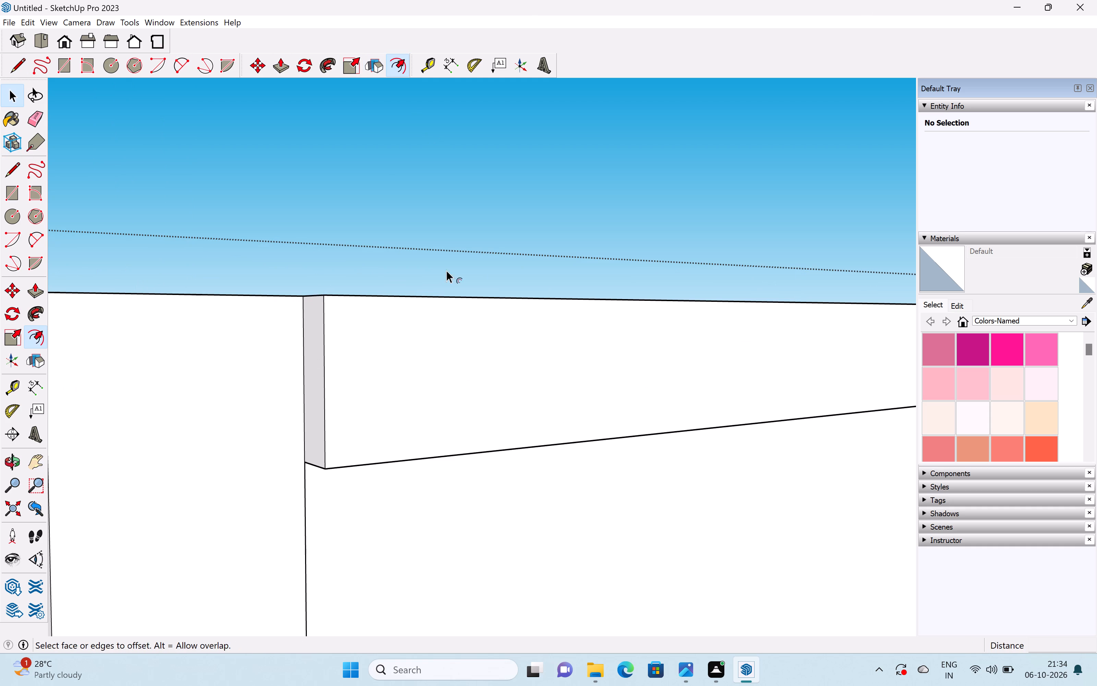
{"action": "left_click", "coordinate": [414, 306]}
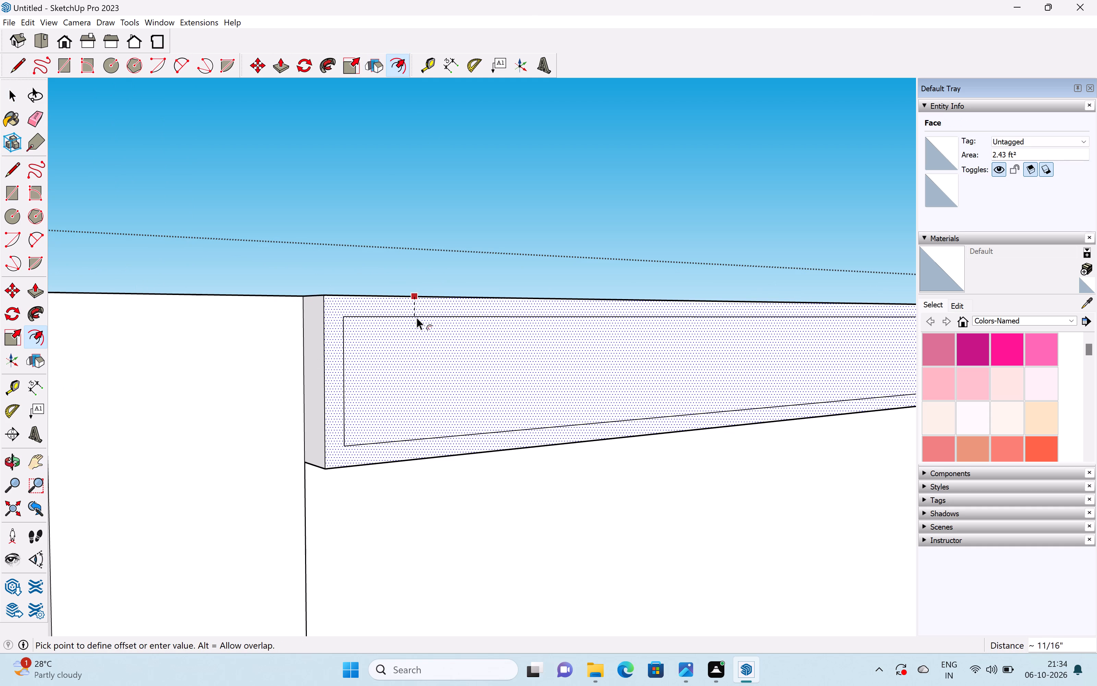
{"action": "left_click", "coordinate": [417, 317]}
{"action": "scroll", "coordinate": [420, 342], "scroll_direction": "down", "scroll_amount": 2}
{"action": "middle_click_drag", "start_coordinate": [420, 342], "coordinate": [283, 377]}
{"action": "key", "text": "Escape"}
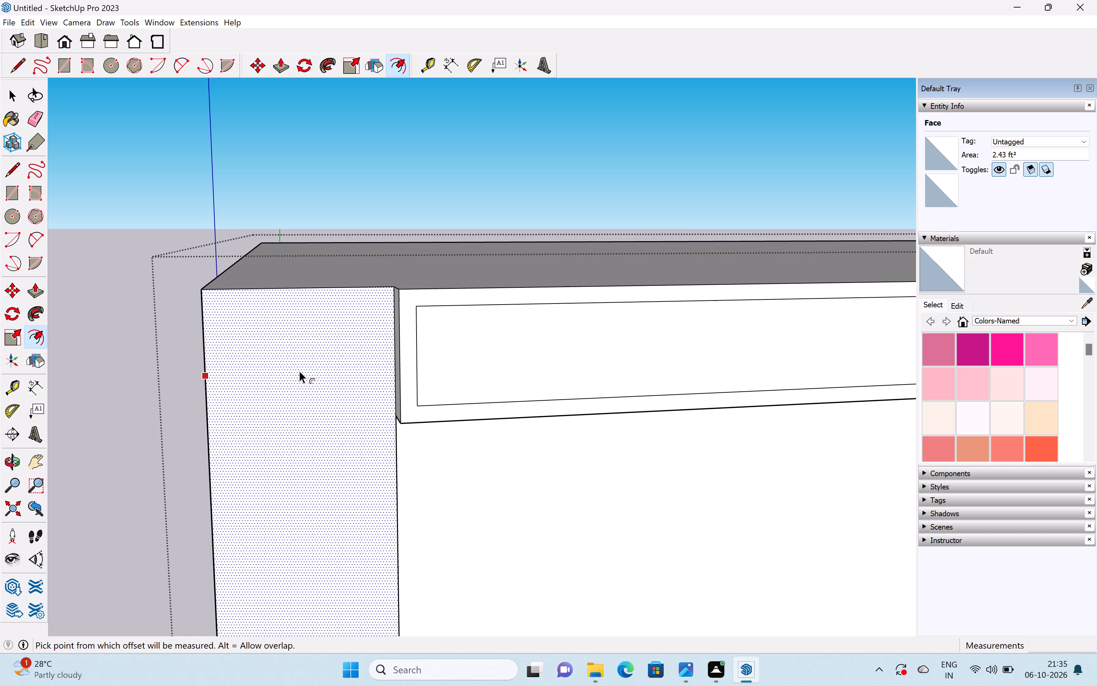
{"action": "scroll", "coordinate": [383, 347], "scroll_direction": "down", "scroll_amount": 3}
{"action": "middle_click_drag", "start_coordinate": [386, 347], "coordinate": [203, 360], "text": "shift"}
{"action": "key", "text": "space"}
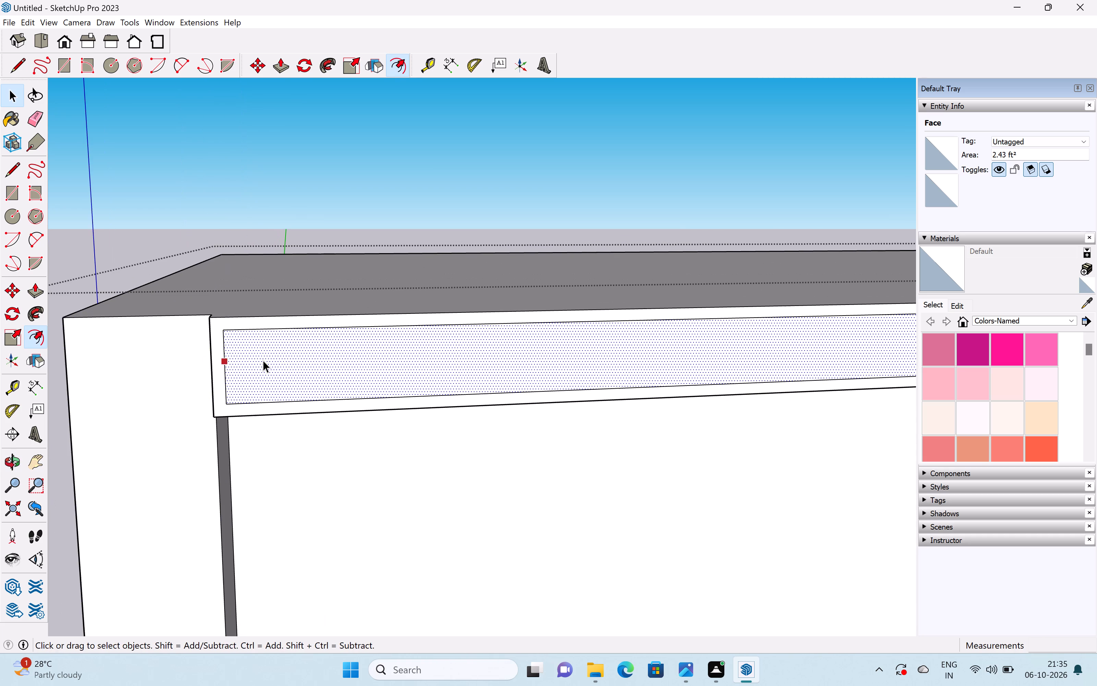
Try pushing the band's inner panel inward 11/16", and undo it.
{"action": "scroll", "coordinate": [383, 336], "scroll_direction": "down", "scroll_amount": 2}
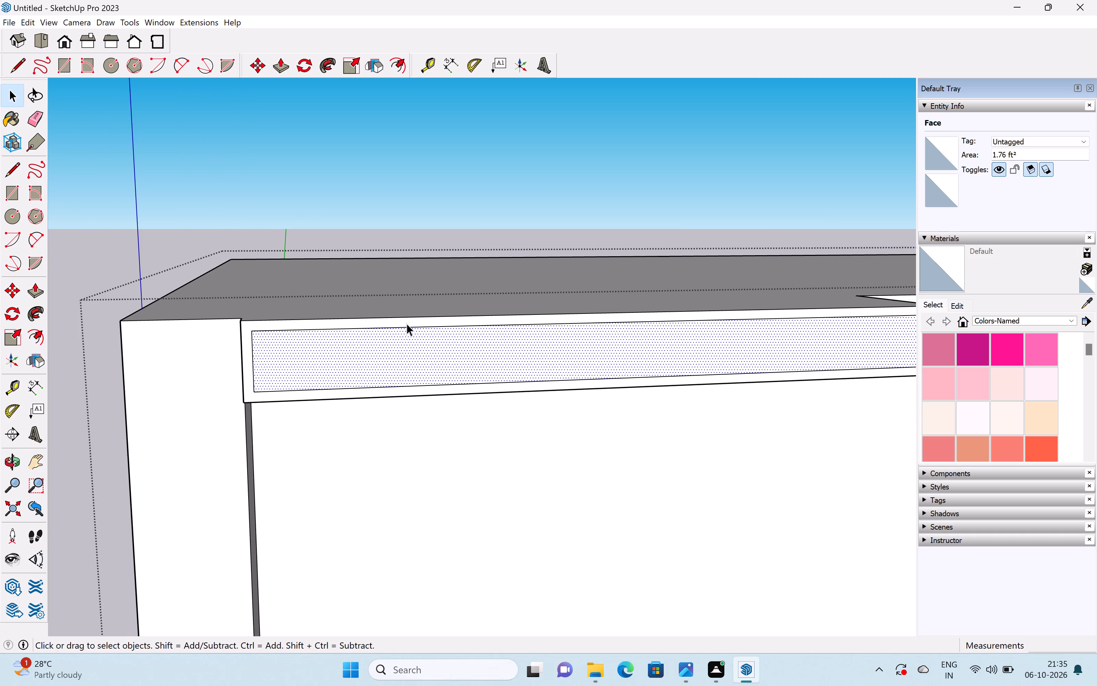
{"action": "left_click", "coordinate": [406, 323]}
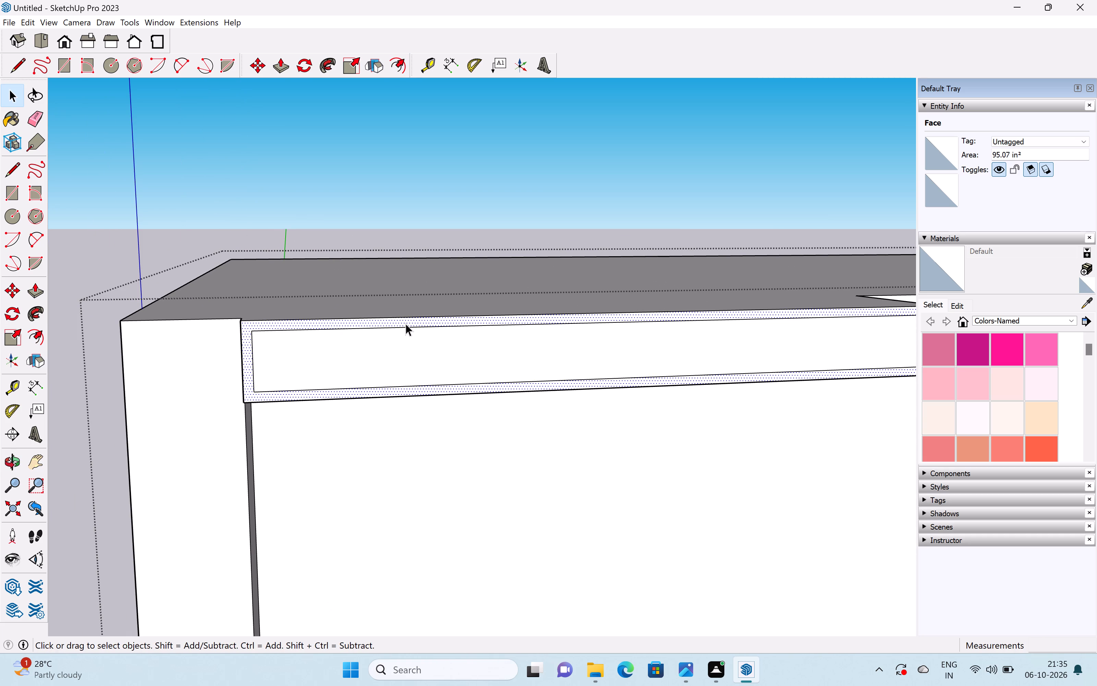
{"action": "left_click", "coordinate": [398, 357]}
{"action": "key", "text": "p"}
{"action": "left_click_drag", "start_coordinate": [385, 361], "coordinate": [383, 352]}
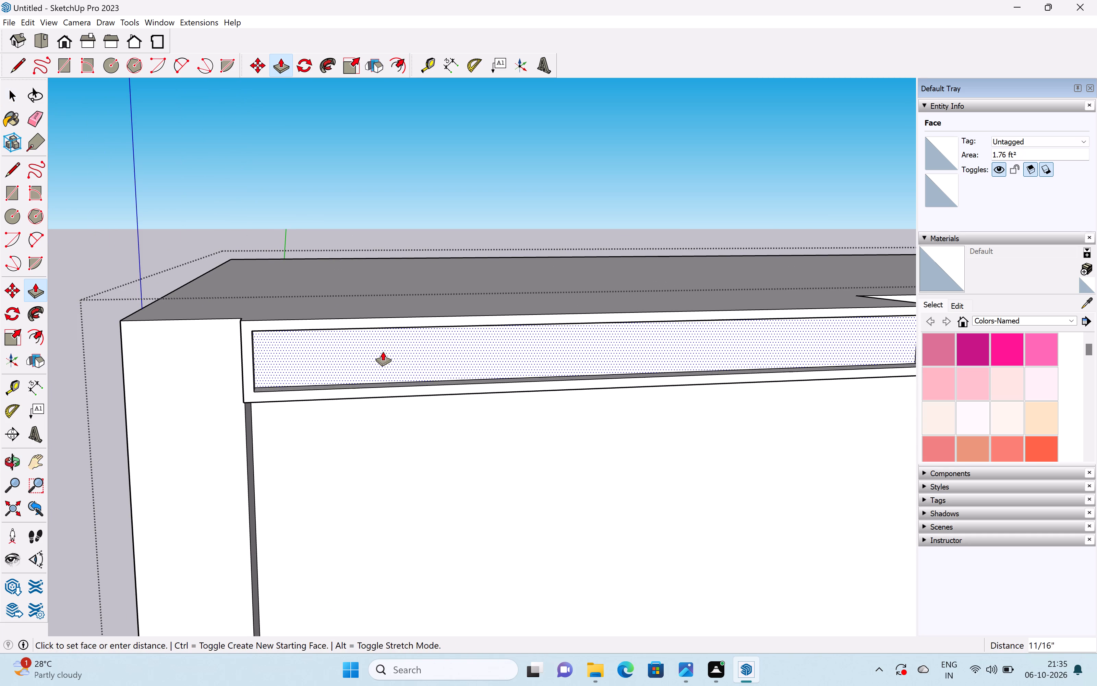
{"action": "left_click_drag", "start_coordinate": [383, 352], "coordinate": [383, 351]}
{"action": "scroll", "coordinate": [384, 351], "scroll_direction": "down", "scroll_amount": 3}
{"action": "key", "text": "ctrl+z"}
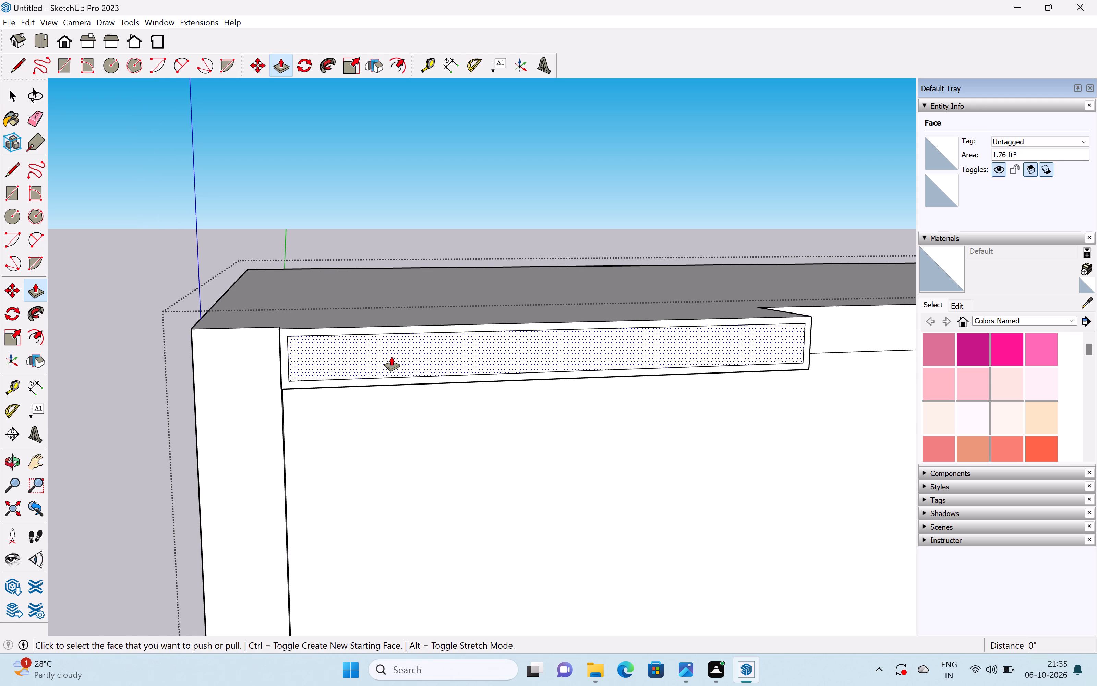
Push/Pull the band's inner panel inward 1 3/8" to form a recess inside the border.
{"action": "middle_click_drag", "start_coordinate": [403, 359], "coordinate": [281, 363]}
{"action": "left_click_drag", "start_coordinate": [392, 358], "coordinate": [396, 357]}
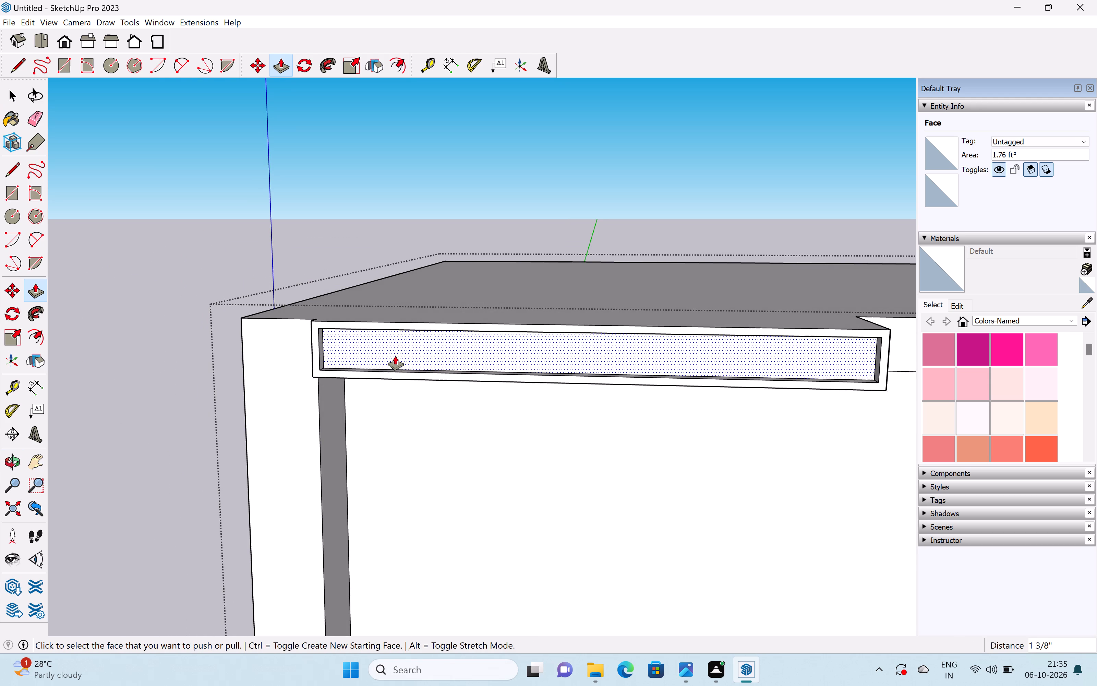
{"action": "scroll", "coordinate": [345, 341], "scroll_direction": "up", "scroll_amount": 12}
{"action": "middle_click_drag", "start_coordinate": [346, 340], "coordinate": [346, 340]}
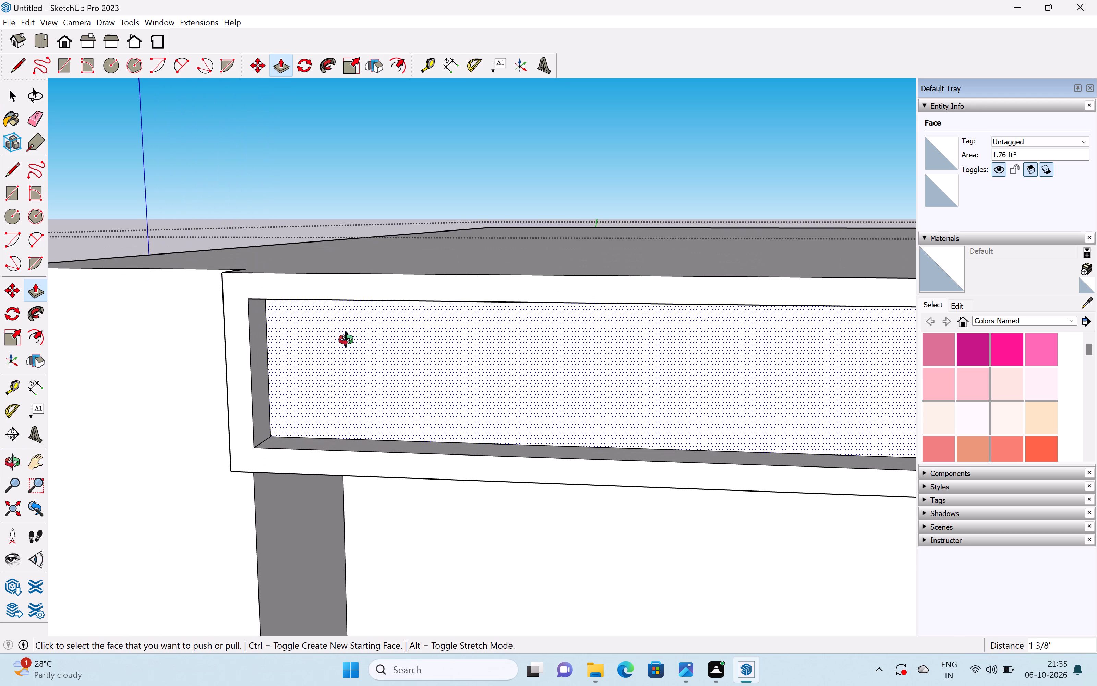
{"action": "middle_click_drag", "start_coordinate": [346, 340], "coordinate": [653, 352]}
Push/Pull the border face around the band's recess inward 9/16".
{"action": "scroll", "coordinate": [615, 328], "scroll_direction": "down", "scroll_amount": 2}
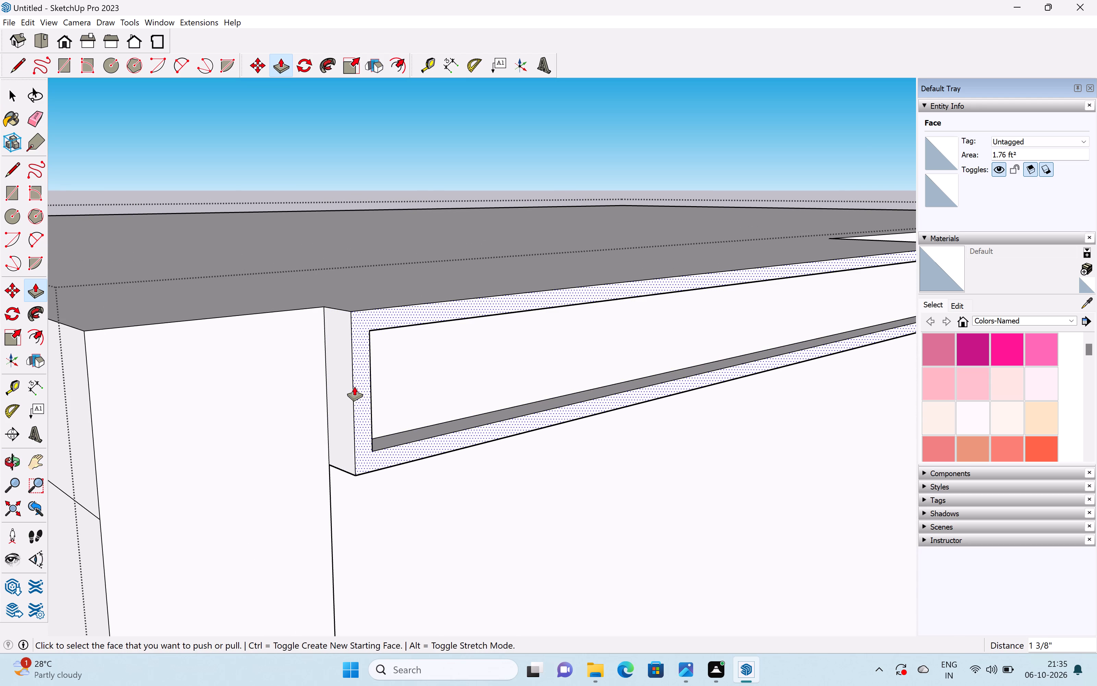
{"action": "left_click_drag", "start_coordinate": [354, 387], "coordinate": [345, 386]}
{"action": "scroll", "coordinate": [397, 382], "scroll_direction": "down", "scroll_amount": 3}
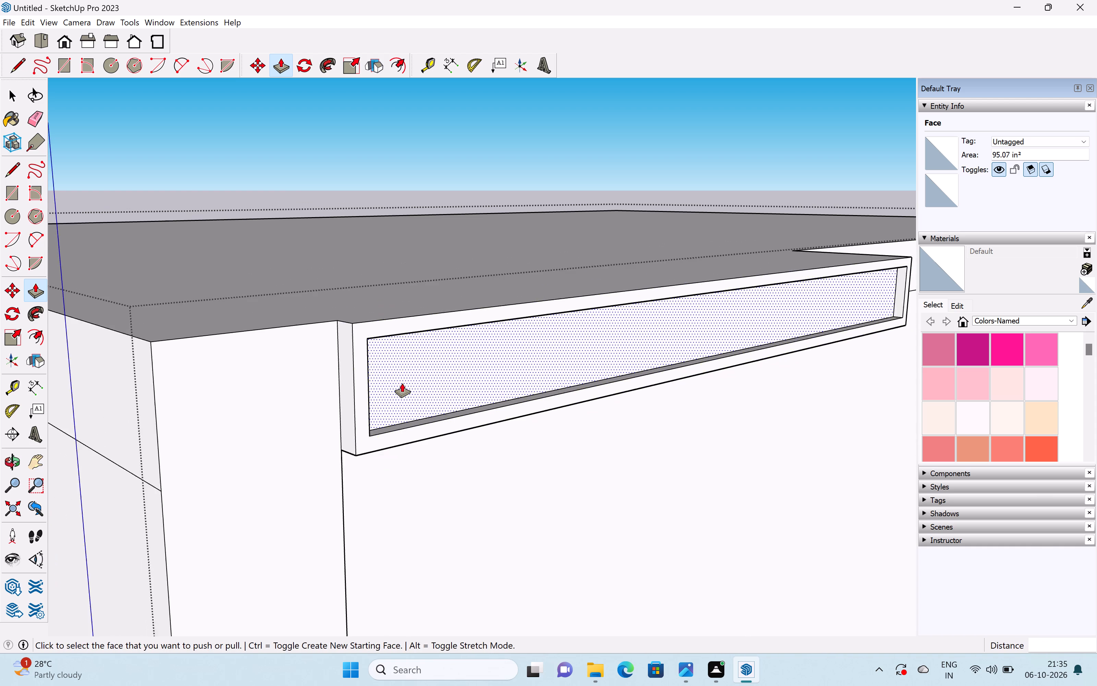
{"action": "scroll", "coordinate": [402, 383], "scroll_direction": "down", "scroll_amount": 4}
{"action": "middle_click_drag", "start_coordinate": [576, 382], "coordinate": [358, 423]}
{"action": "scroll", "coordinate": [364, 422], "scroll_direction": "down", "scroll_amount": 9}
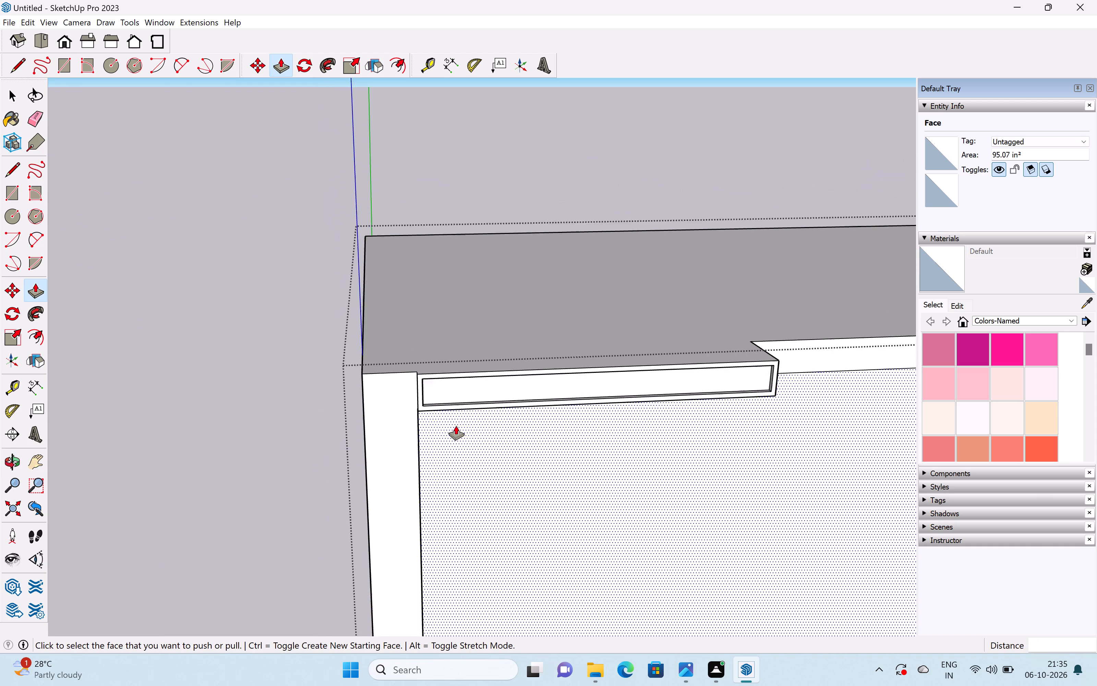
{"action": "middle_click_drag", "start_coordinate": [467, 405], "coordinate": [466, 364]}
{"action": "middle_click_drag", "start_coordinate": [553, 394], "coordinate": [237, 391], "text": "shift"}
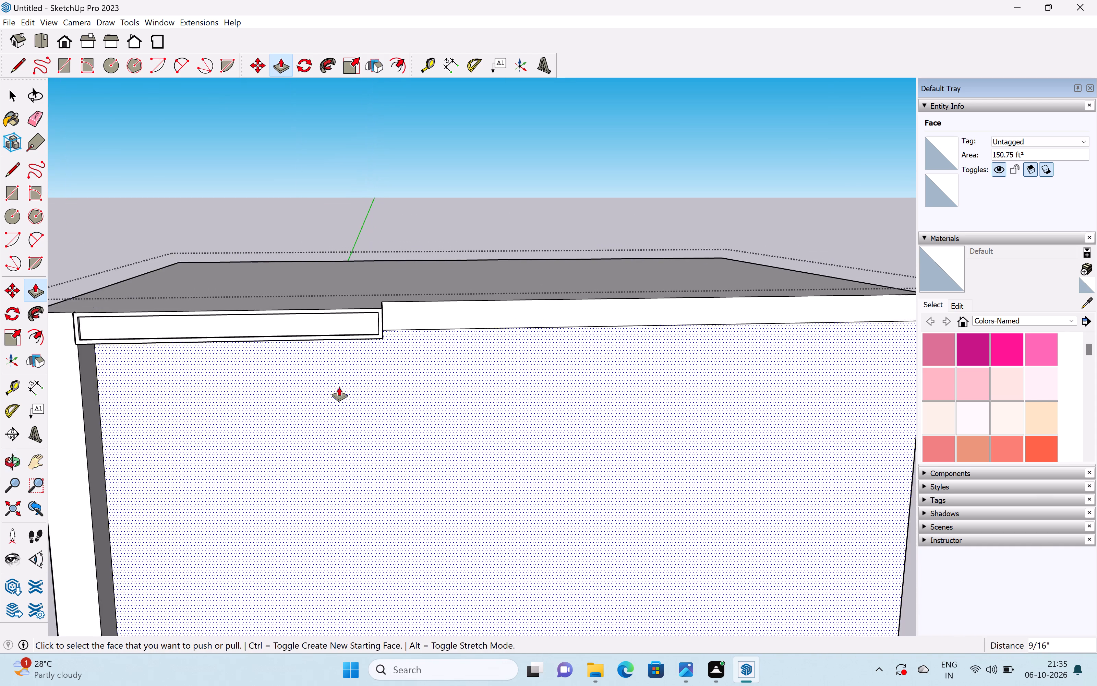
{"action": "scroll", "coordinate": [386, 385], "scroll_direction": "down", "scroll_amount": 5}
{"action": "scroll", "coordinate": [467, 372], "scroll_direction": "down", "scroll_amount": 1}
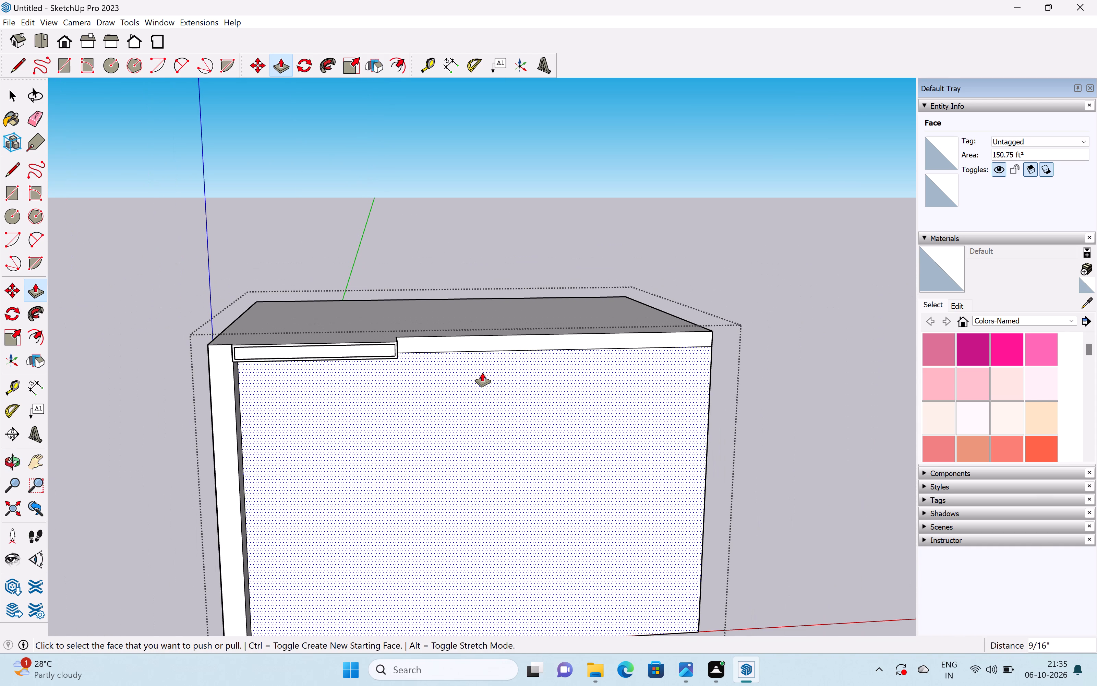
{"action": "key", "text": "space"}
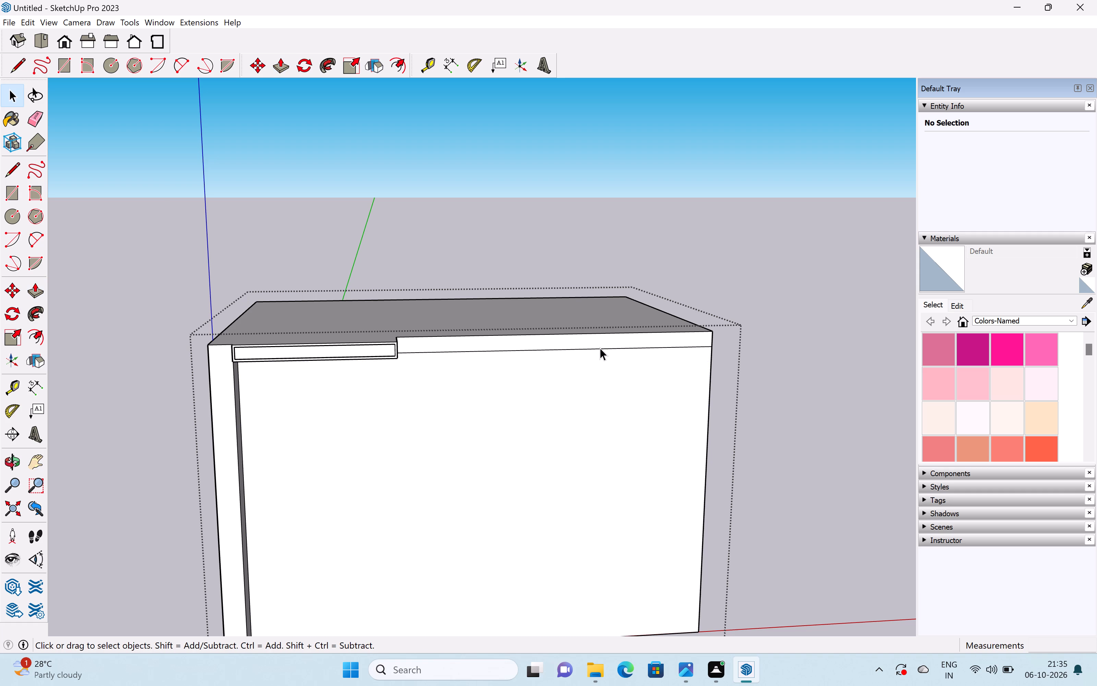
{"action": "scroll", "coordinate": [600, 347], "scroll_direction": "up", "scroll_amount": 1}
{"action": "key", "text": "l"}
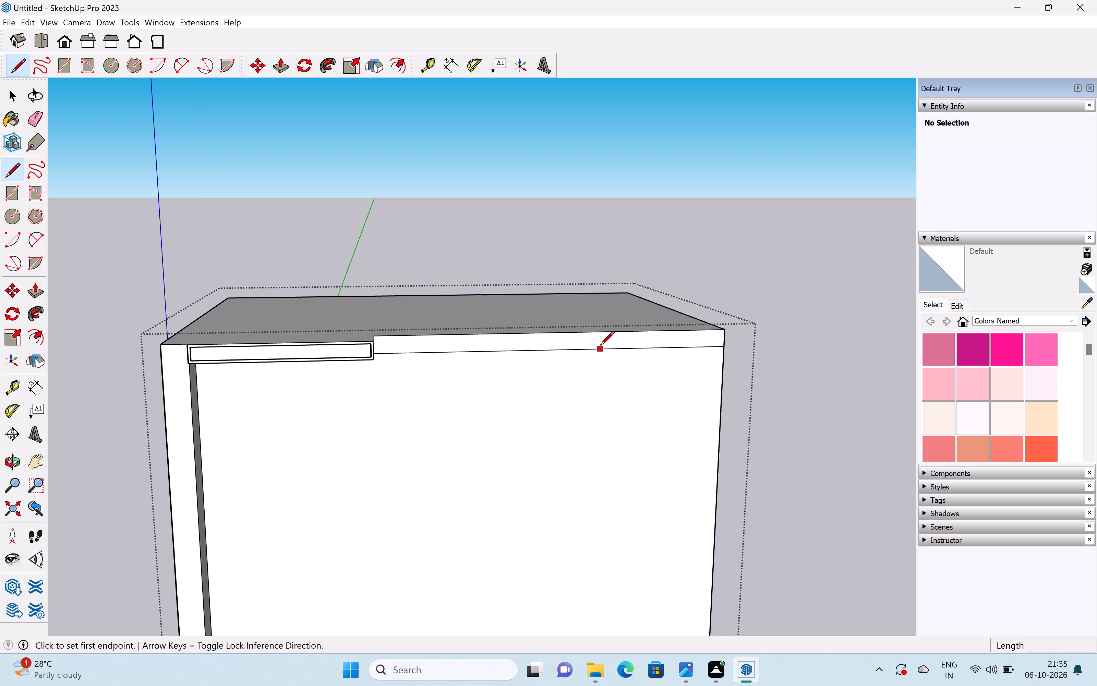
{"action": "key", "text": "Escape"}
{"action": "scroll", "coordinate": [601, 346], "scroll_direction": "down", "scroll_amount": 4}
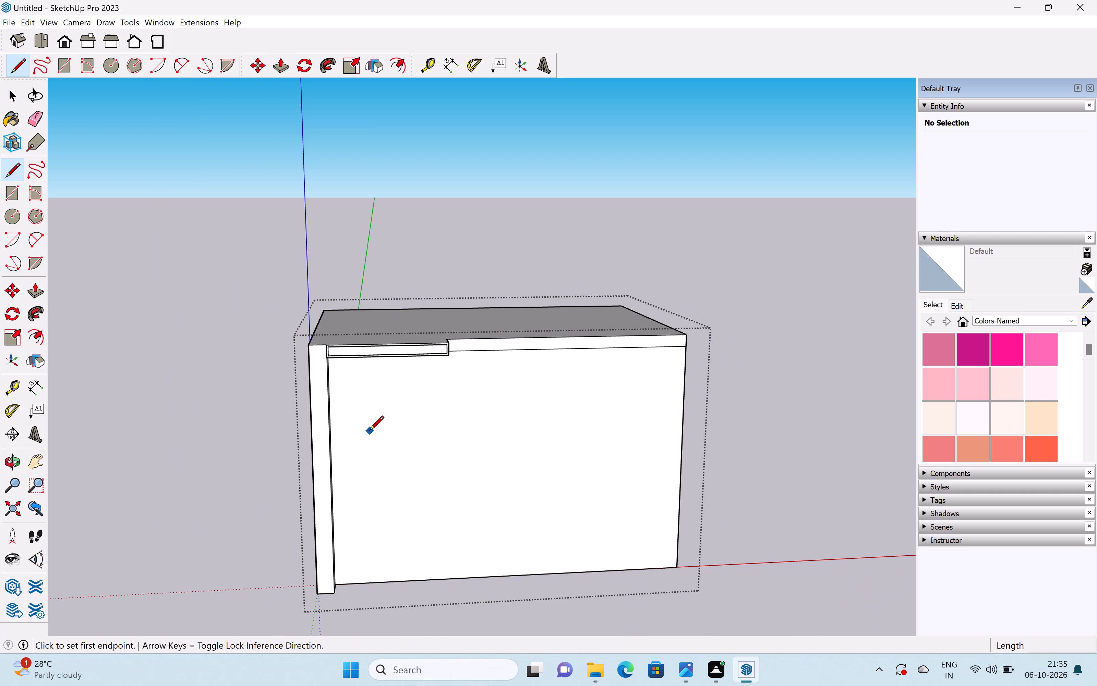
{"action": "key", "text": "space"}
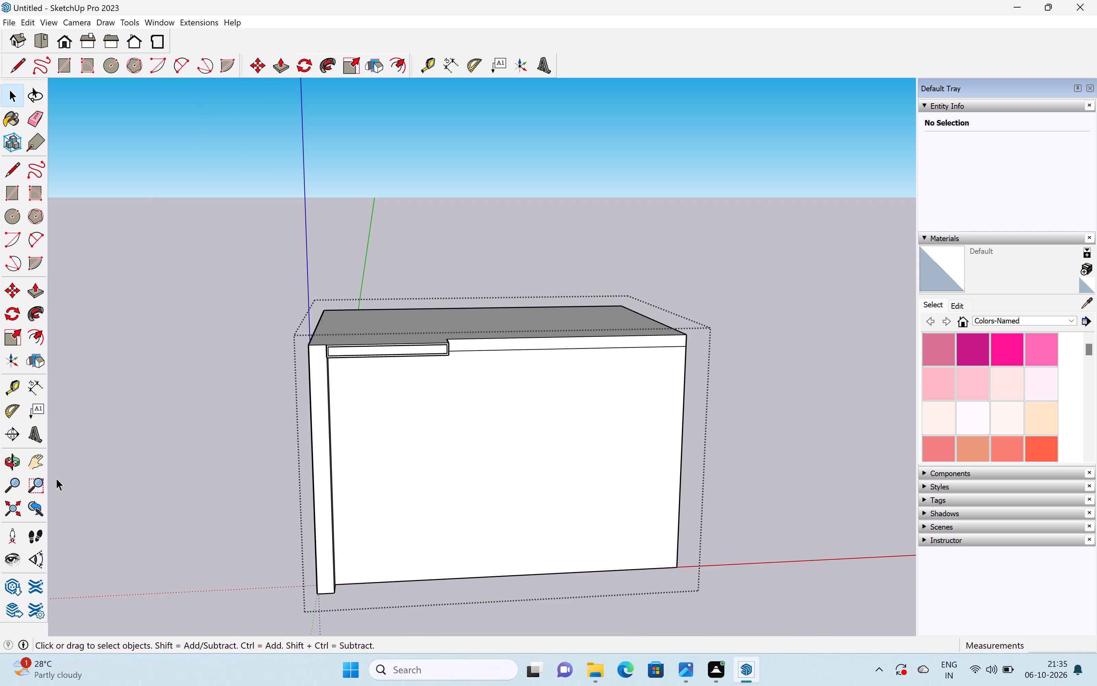
Measure the length of the projecting band's bottom front edge from corner to corner with the Dimension tool.
{"action": "left_click", "coordinate": [37, 388]}
{"action": "scroll", "coordinate": [388, 371], "scroll_direction": "up", "scroll_amount": 3}
{"action": "scroll", "coordinate": [319, 352], "scroll_direction": "up", "scroll_amount": 12}
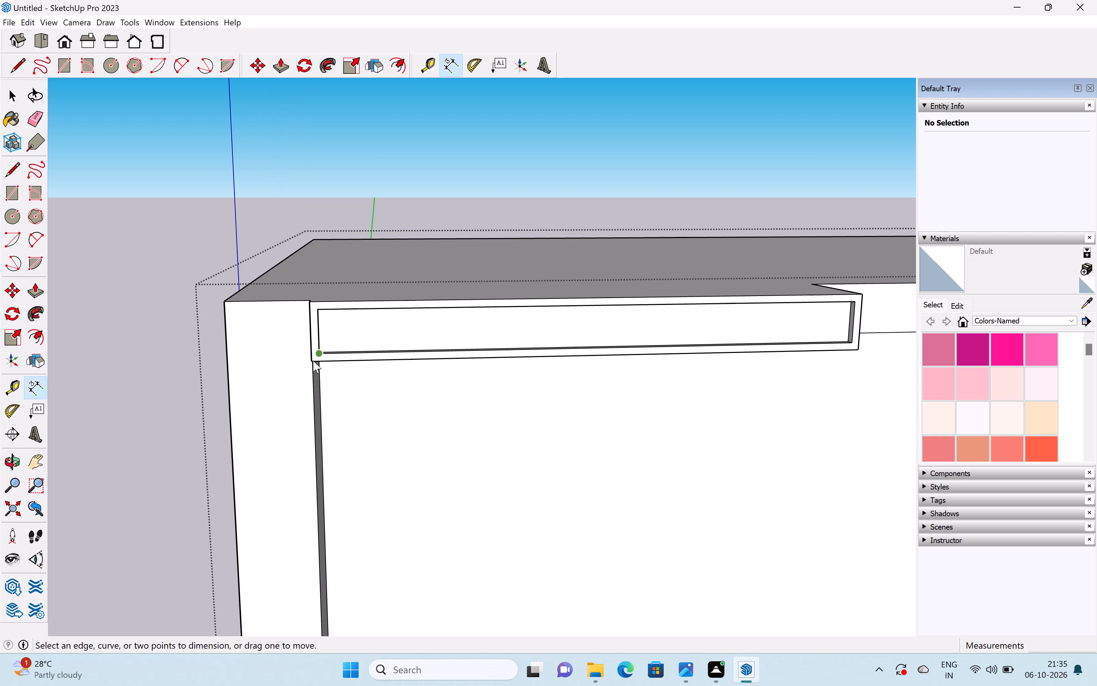
{"action": "left_click", "coordinate": [308, 360]}
{"action": "scroll", "coordinate": [427, 368], "scroll_direction": "down", "scroll_amount": 4}
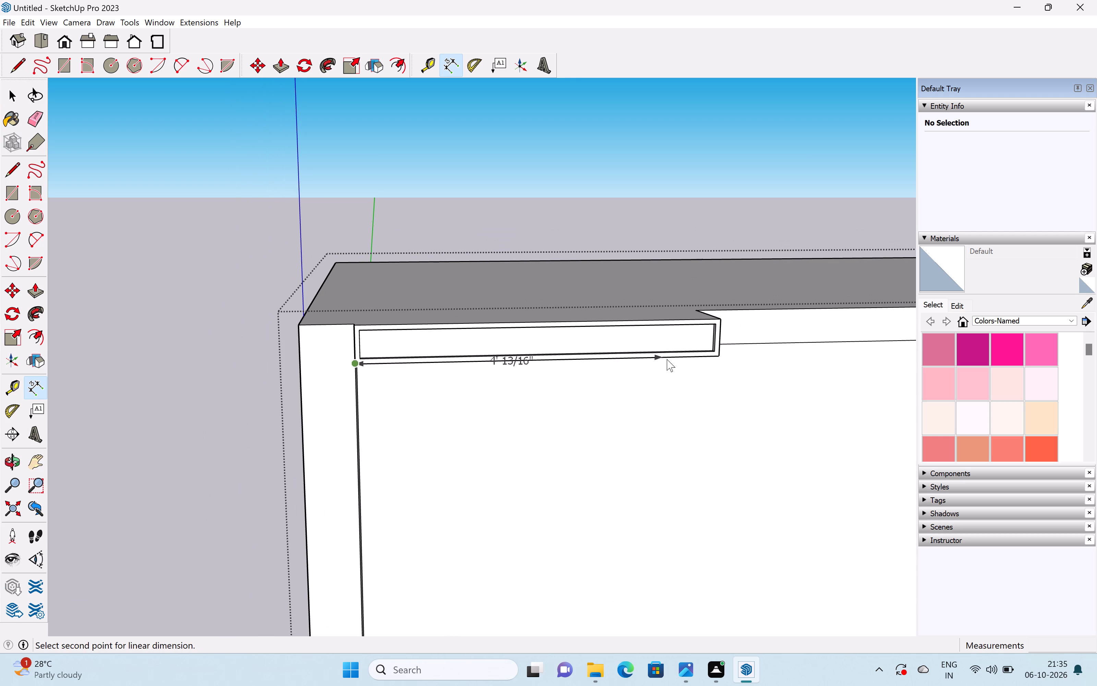
{"action": "scroll", "coordinate": [689, 356], "scroll_direction": "up", "scroll_amount": 3}
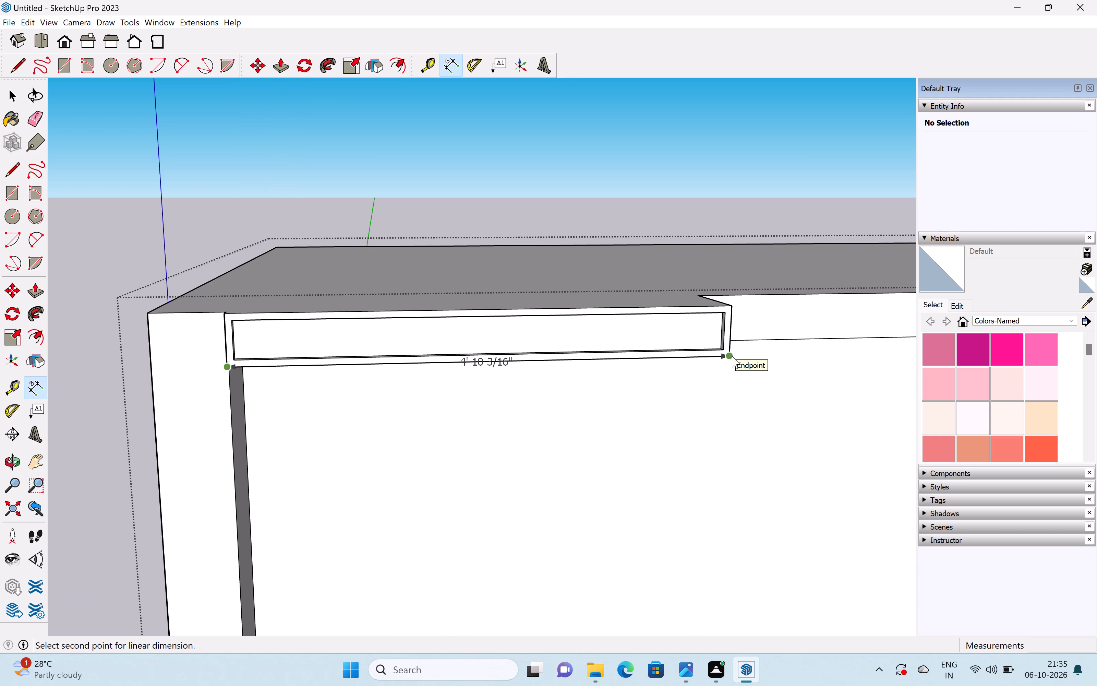
{"action": "key", "text": "Escape"}
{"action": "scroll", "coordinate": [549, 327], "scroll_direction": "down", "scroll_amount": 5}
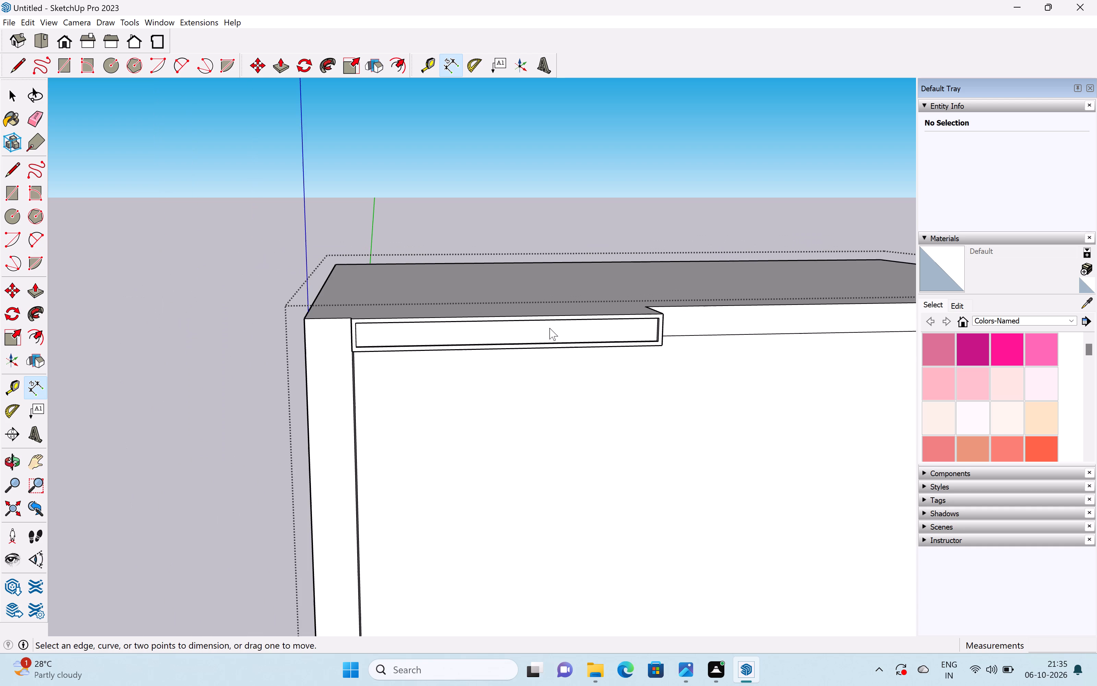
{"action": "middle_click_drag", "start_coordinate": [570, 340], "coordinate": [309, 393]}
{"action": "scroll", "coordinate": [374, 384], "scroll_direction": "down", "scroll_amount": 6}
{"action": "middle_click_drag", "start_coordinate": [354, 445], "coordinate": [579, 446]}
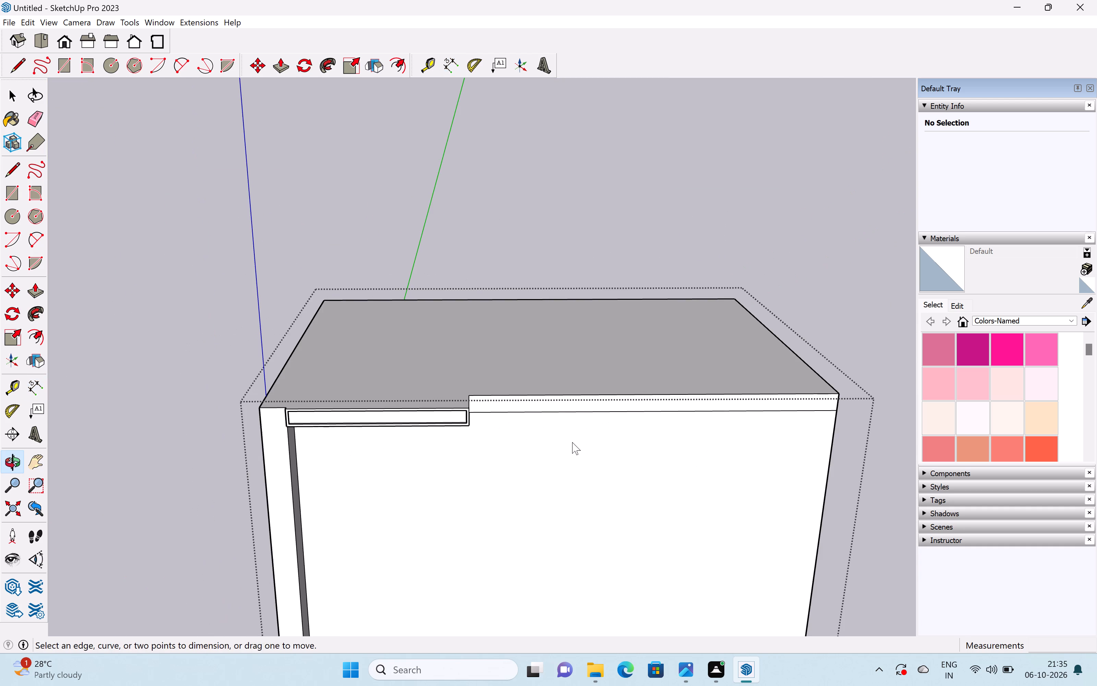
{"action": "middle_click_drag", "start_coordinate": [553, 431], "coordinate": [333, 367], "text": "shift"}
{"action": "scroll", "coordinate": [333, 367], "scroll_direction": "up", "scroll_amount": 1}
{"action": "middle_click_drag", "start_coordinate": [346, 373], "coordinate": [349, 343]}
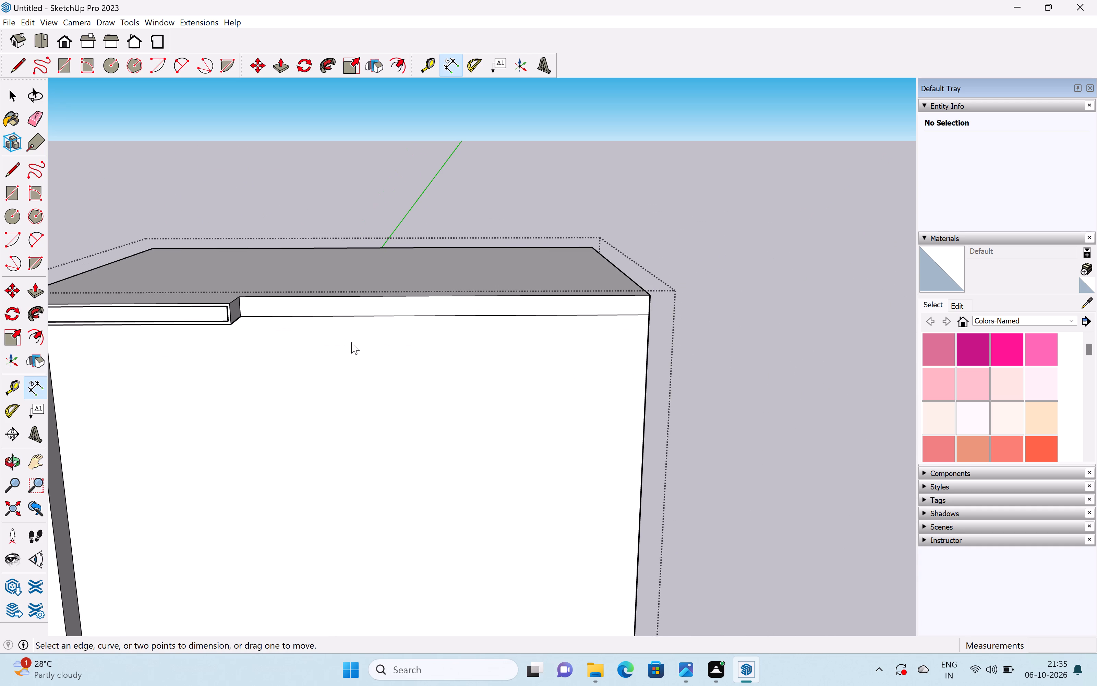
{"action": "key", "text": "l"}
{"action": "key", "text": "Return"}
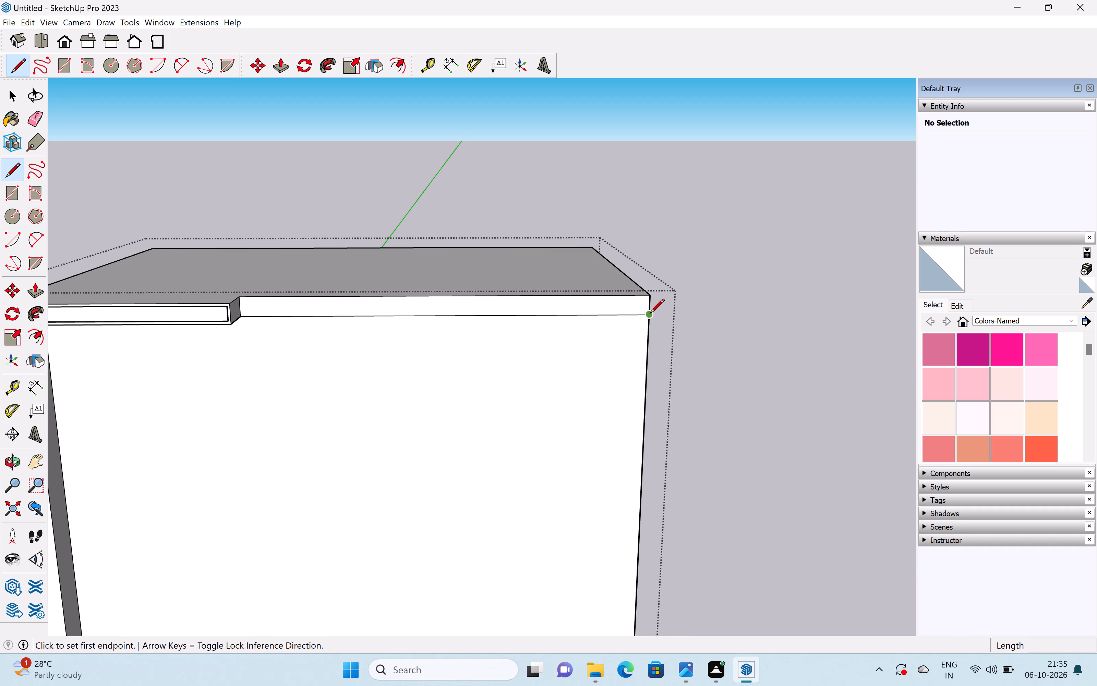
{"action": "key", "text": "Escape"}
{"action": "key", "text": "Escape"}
Place a Tape Measure guide point 4'10" from the corner opposite the column, along the bottom edge of the roof layer's front face.
{"action": "scroll", "coordinate": [577, 332], "scroll_direction": "down", "scroll_amount": 3}
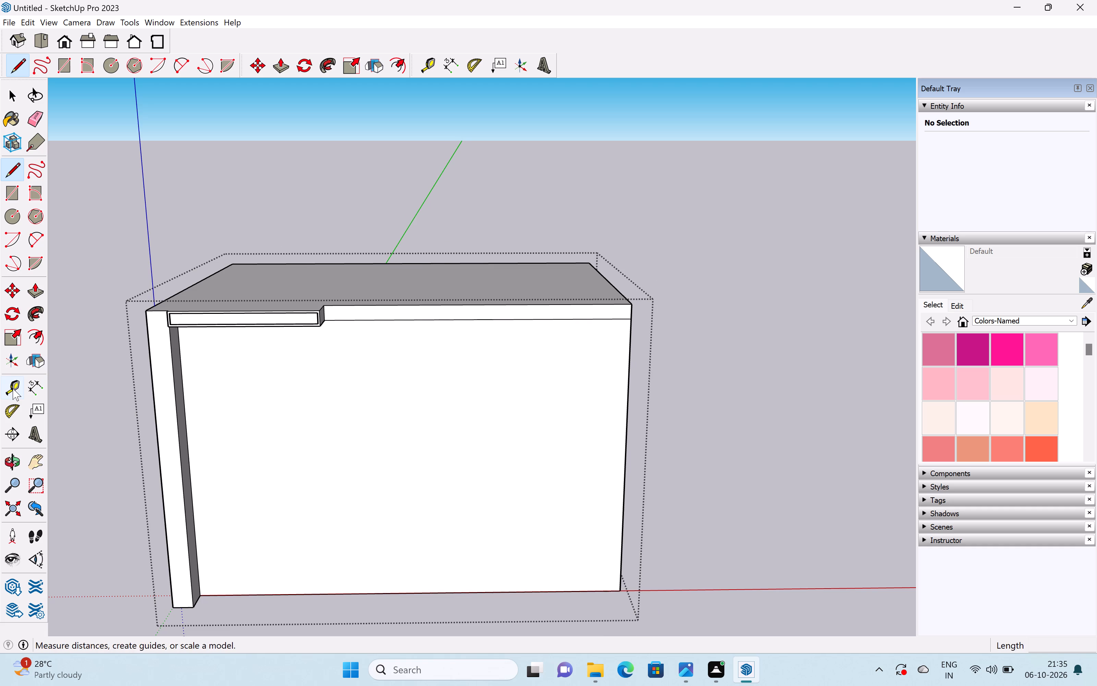
{"action": "left_click", "coordinate": [13, 388]}
{"action": "scroll", "coordinate": [576, 317], "scroll_direction": "up", "scroll_amount": 3}
{"action": "left_click", "coordinate": [653, 318]}
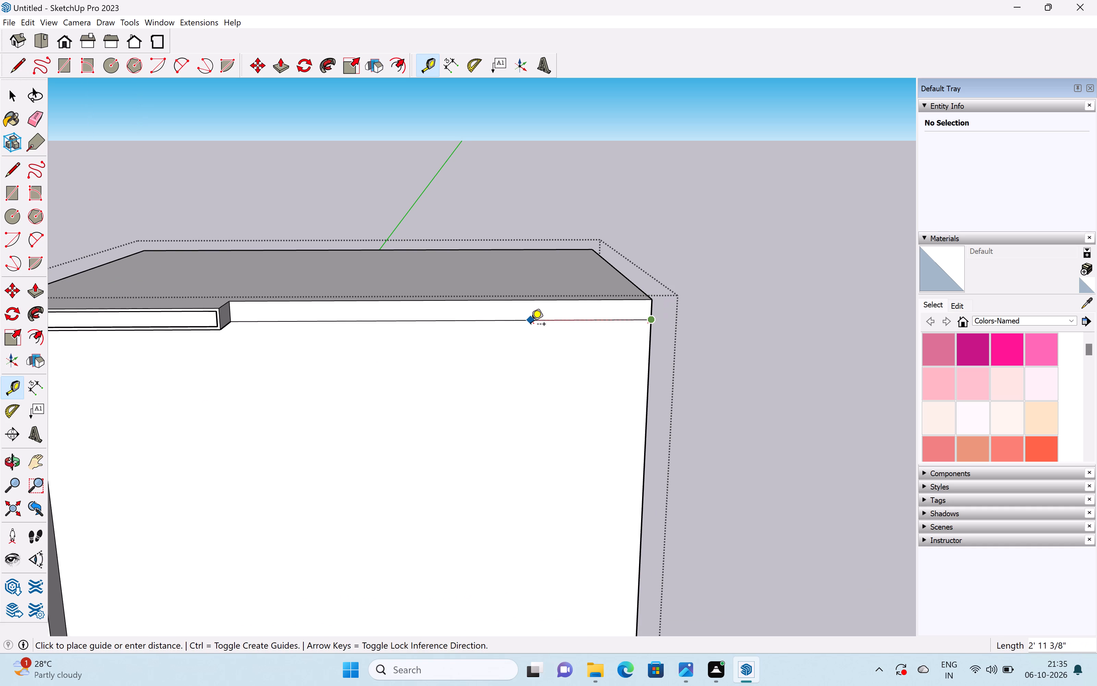
{"action": "type", "text": "4'10\""}
{"action": "key", "text": "Return"}
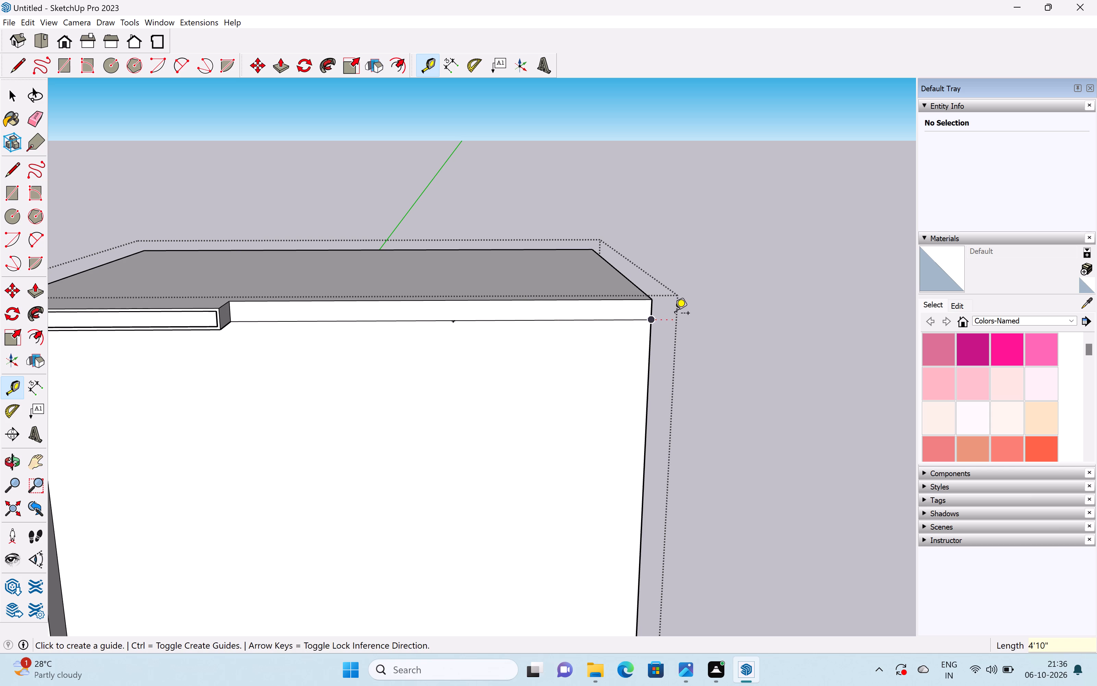
{"action": "key", "text": "Escape"}
Create a vertical guide line through the guide point, across the roof layer's front face.
{"action": "scroll", "coordinate": [447, 326], "scroll_direction": "up", "scroll_amount": 4}
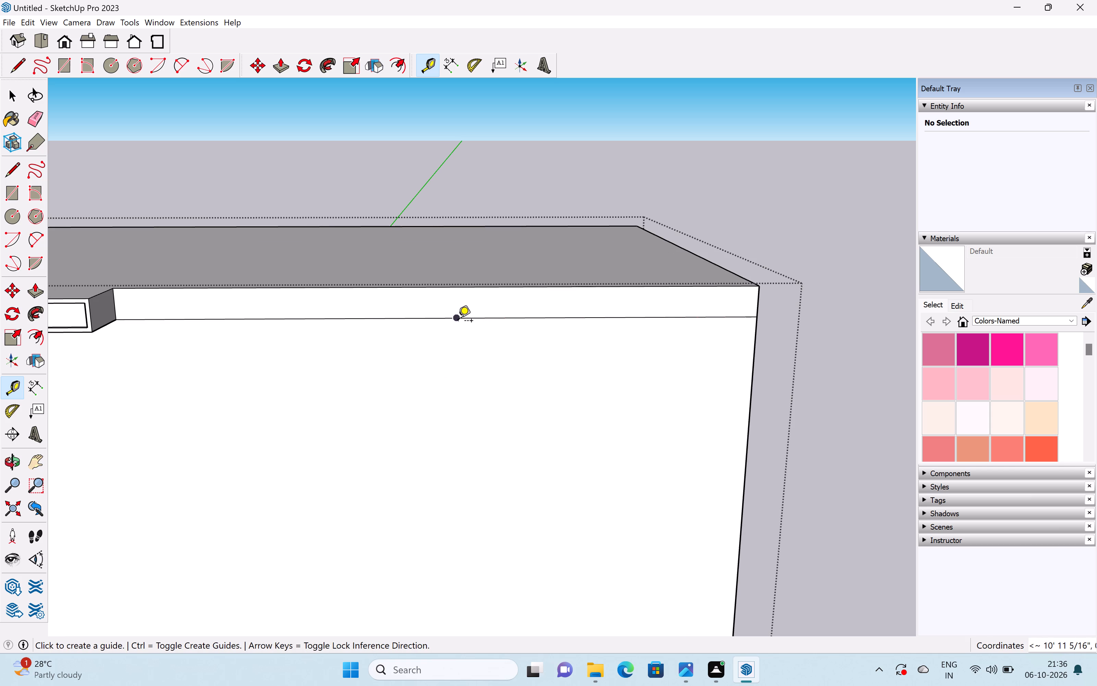
{"action": "left_click", "coordinate": [458, 322]}
{"action": "left_click", "coordinate": [452, 280]}
{"action": "key", "text": "space"}
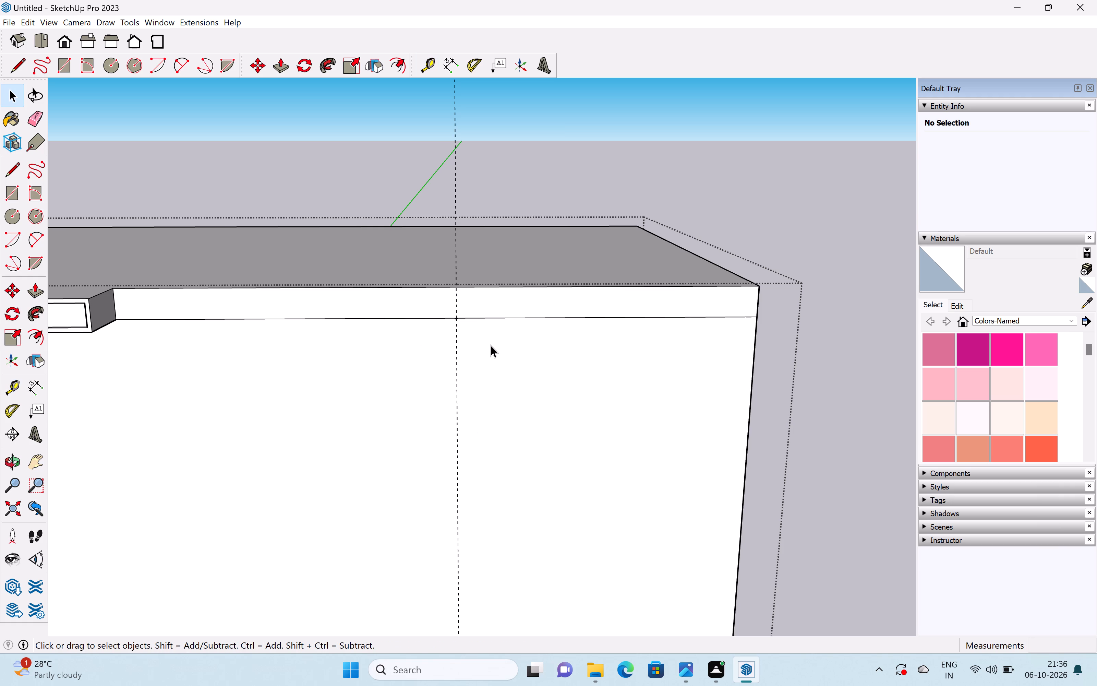
Draw a vertical line along the guide between the top and bottom edges of the roof layer's front face, splitting it.
{"action": "scroll", "coordinate": [491, 346], "scroll_direction": "down", "scroll_amount": 5}
{"action": "key", "text": "l"}
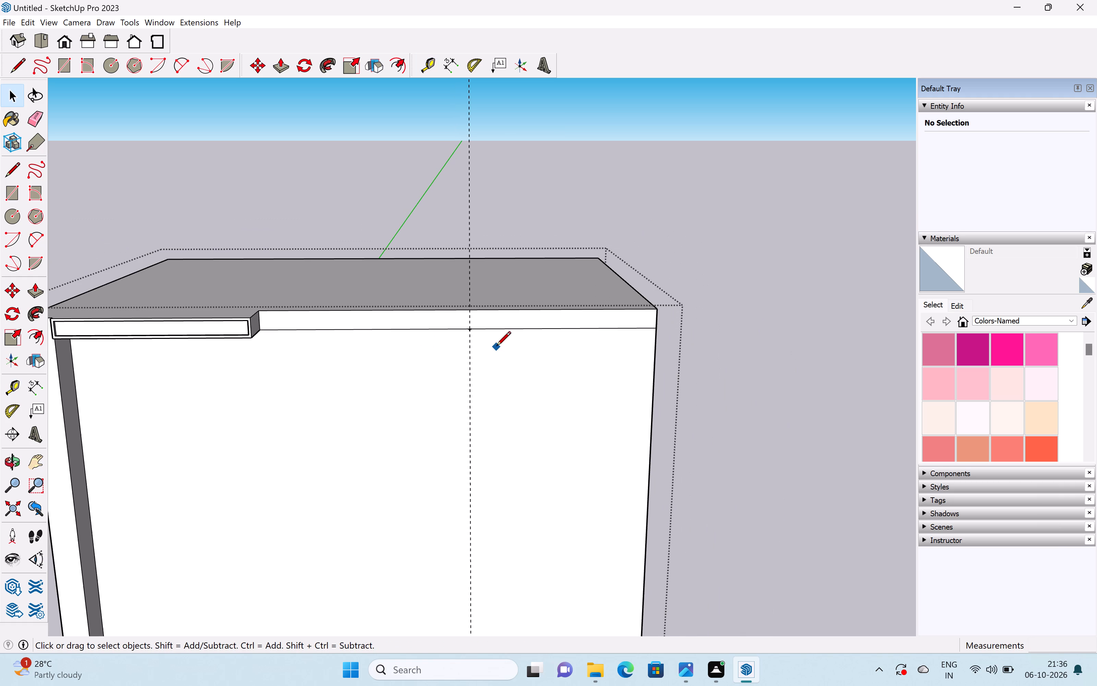
{"action": "key", "text": "Return"}
{"action": "scroll", "coordinate": [469, 315], "scroll_direction": "up", "scroll_amount": 6}
{"action": "left_click", "coordinate": [469, 307]}
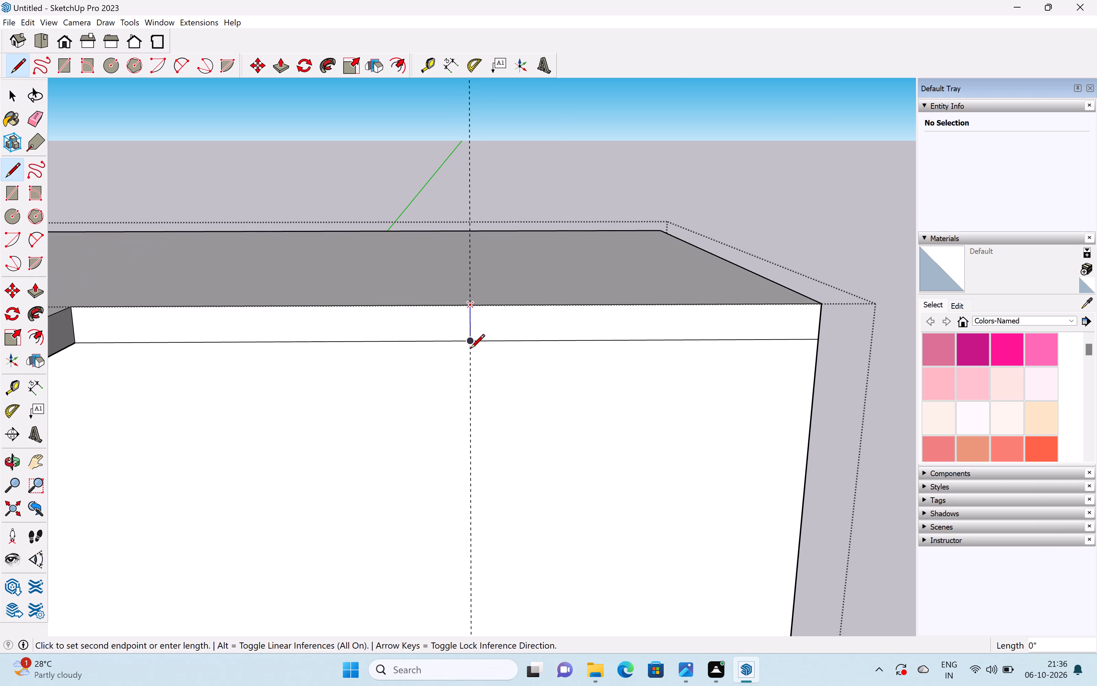
{"action": "left_click", "coordinate": [468, 342]}
{"action": "key", "text": "space"}
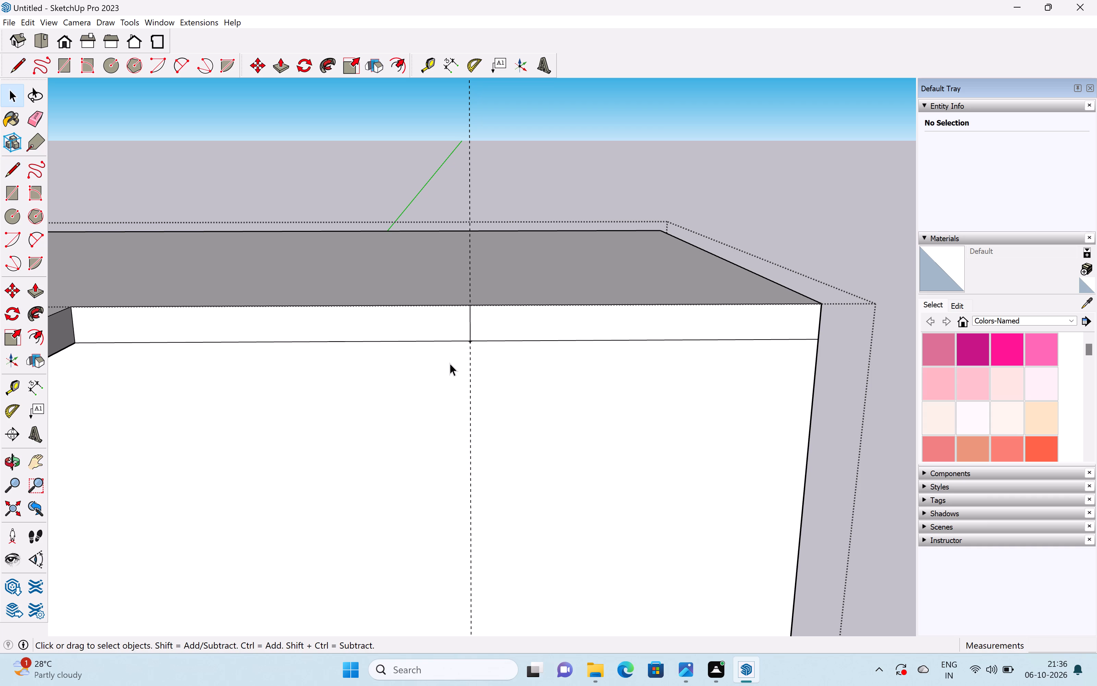
Turn off the display of guides.
{"action": "left_click", "coordinate": [45, 20]}
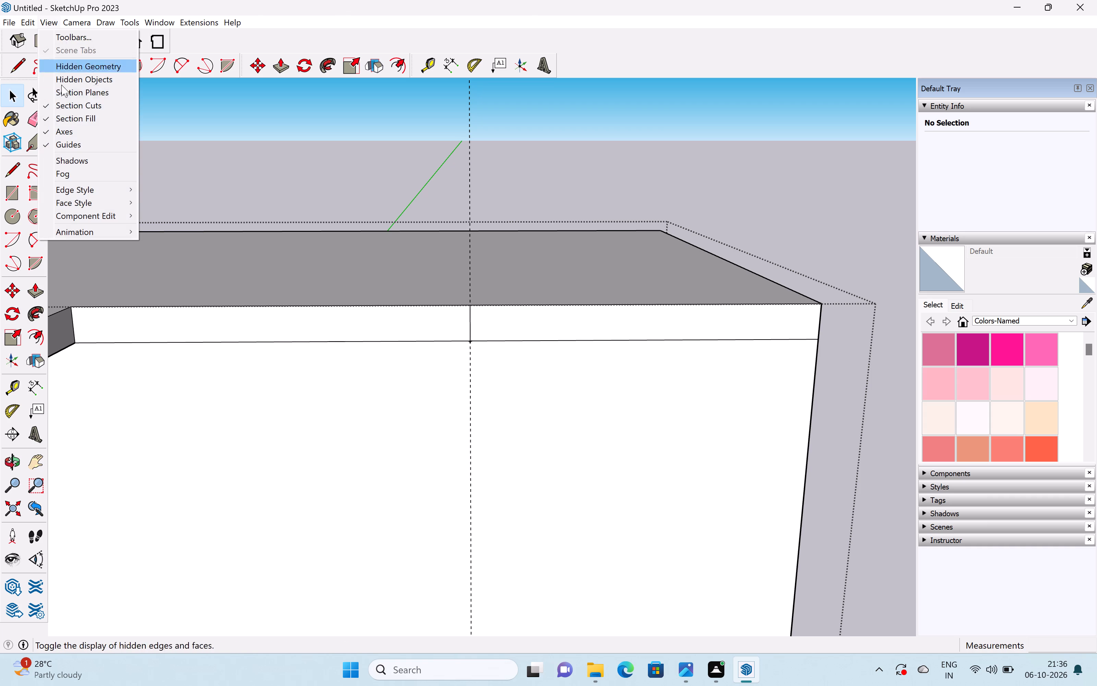
{"action": "left_click", "coordinate": [70, 143]}
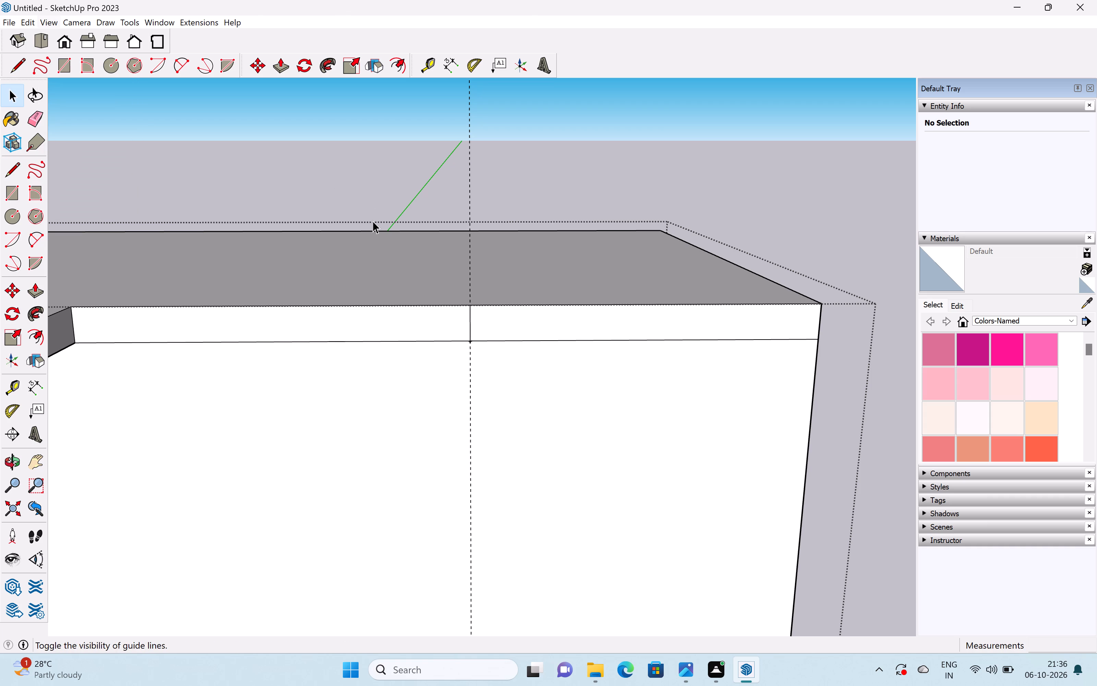
Push/Pull the split-off front face of the roof layer outward, in line with the first projecting band.
{"action": "key", "text": "space"}
{"action": "key", "text": "p"}
{"action": "left_click_drag", "start_coordinate": [544, 327], "coordinate": [559, 355]}
{"action": "scroll", "coordinate": [560, 343], "scroll_direction": "down", "scroll_amount": 2}
{"action": "left_click_drag", "start_coordinate": [543, 353], "coordinate": [518, 346]}
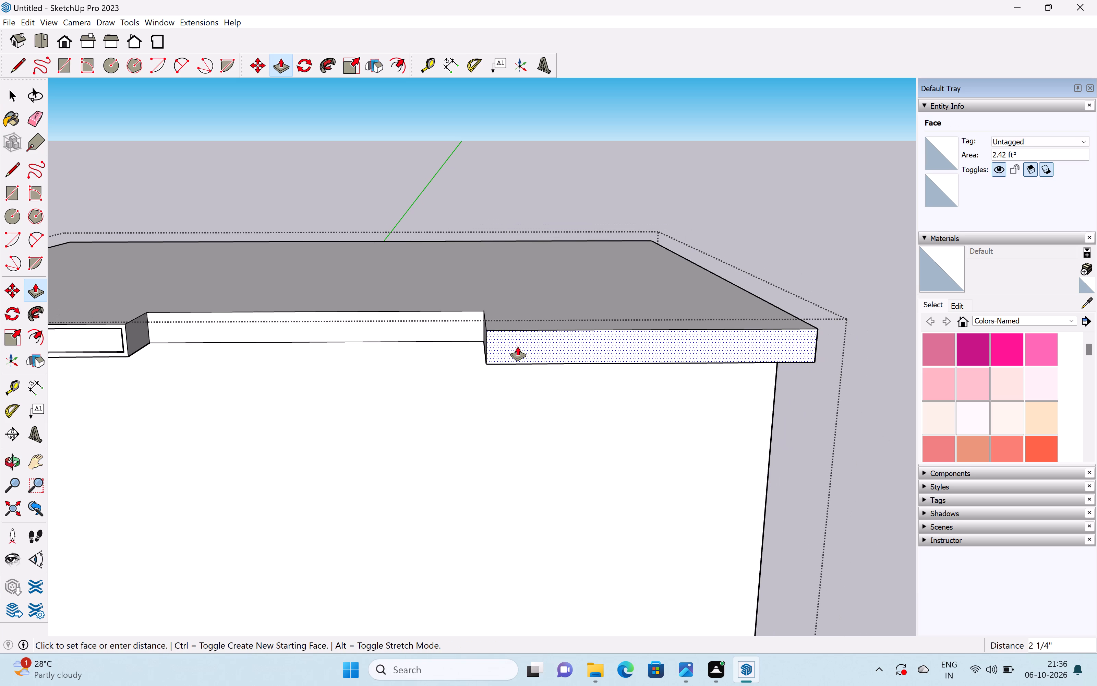
{"action": "left_click_drag", "start_coordinate": [518, 346], "coordinate": [110, 339]}
{"action": "key", "text": "space"}
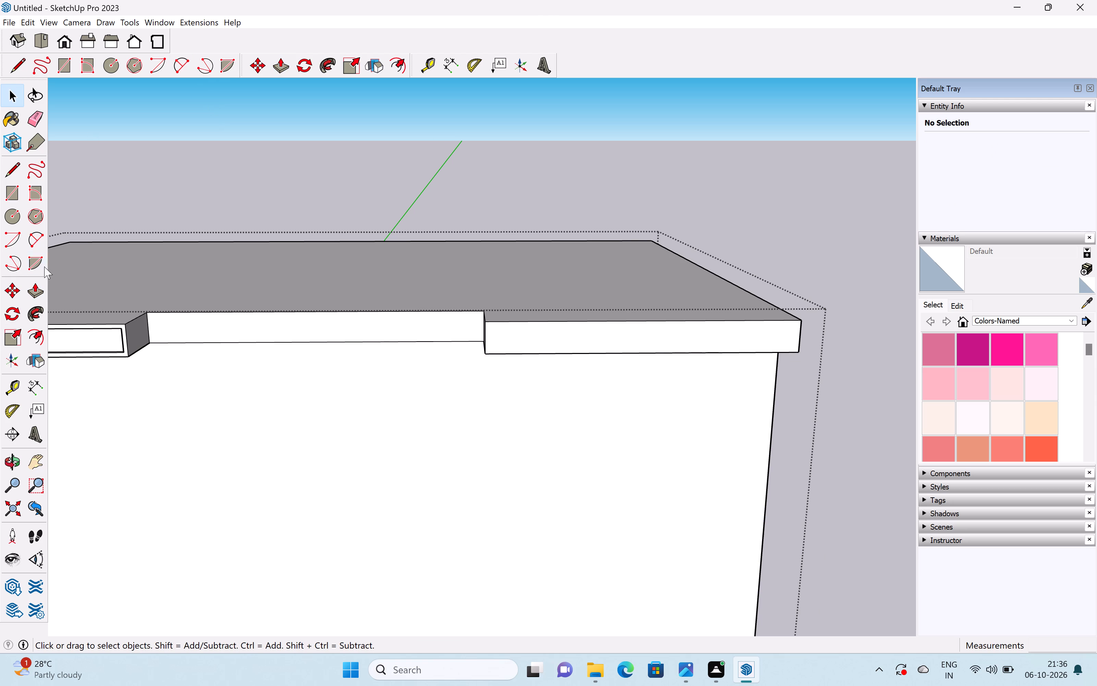
Offset the new band's front face inward to leave a narrow border around an inner panel.
{"action": "left_click", "coordinate": [38, 338]}
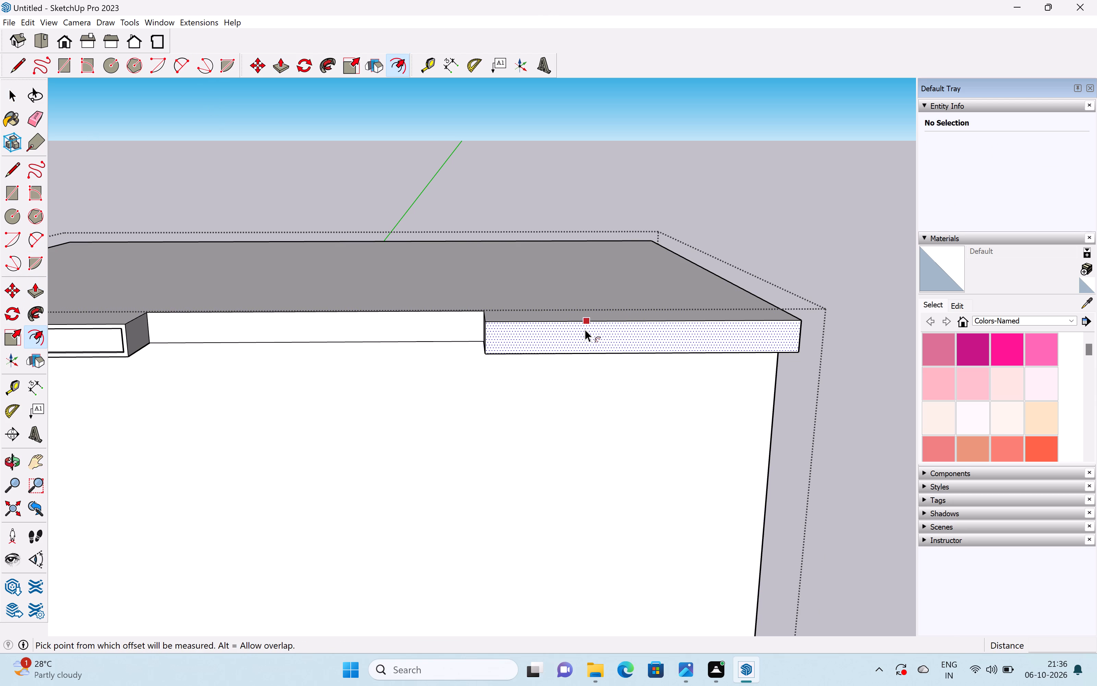
{"action": "left_click", "coordinate": [584, 329]}
{"action": "left_click", "coordinate": [584, 329]}
{"action": "middle_click_drag", "start_coordinate": [586, 348], "coordinate": [582, 346]}
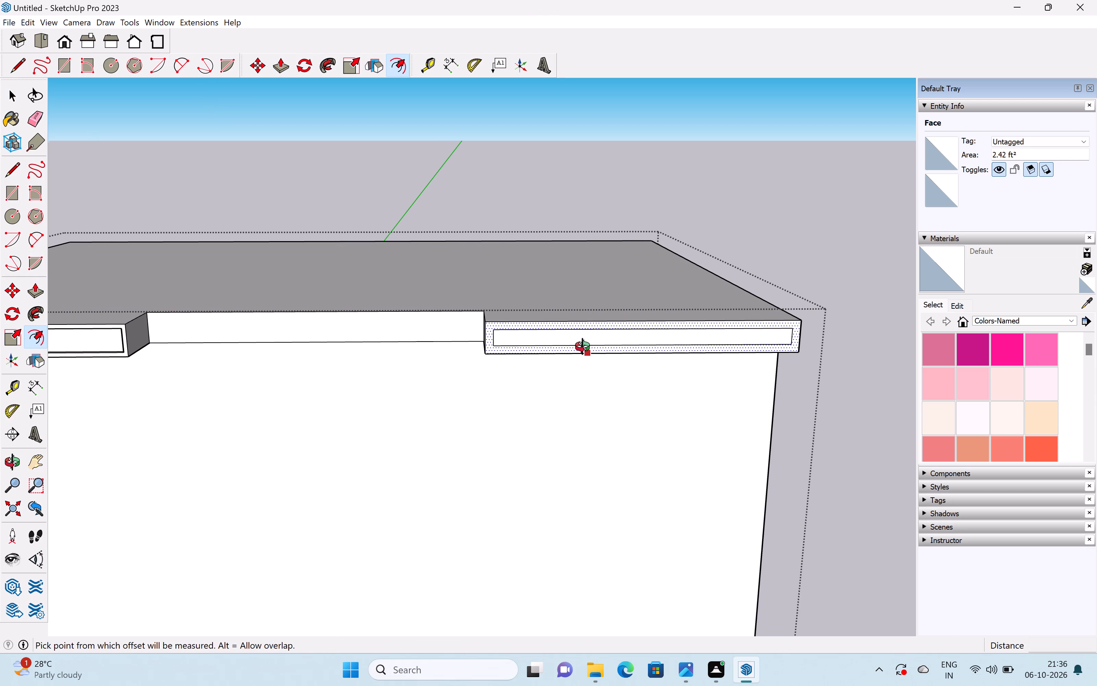
{"action": "middle_click_drag", "start_coordinate": [582, 346], "coordinate": [506, 327]}
{"action": "key", "text": "space"}
Push/Pull the new band's inner panel inward 1 11/16" to form a recess inside the border.
{"action": "scroll", "coordinate": [533, 315], "scroll_direction": "up", "scroll_amount": 4}
{"action": "middle_click_drag", "start_coordinate": [640, 278], "coordinate": [403, 331]}
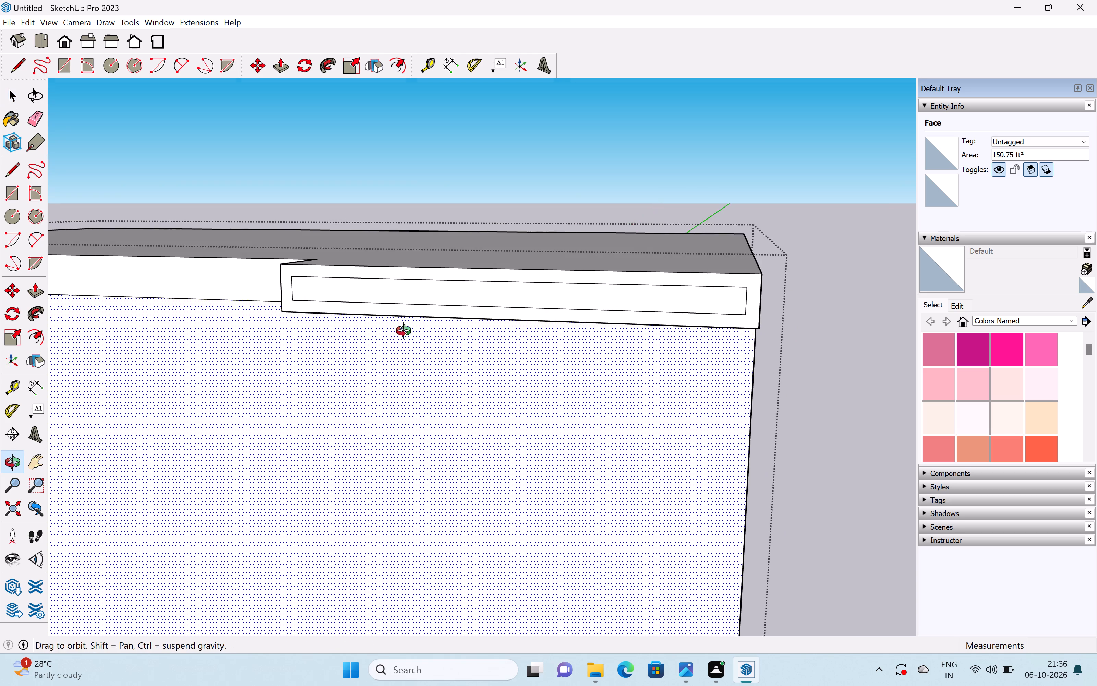
{"action": "middle_click_drag", "start_coordinate": [403, 331], "coordinate": [370, 346]}
{"action": "scroll", "coordinate": [370, 346], "scroll_direction": "up", "scroll_amount": 1}
{"action": "key", "text": "p"}
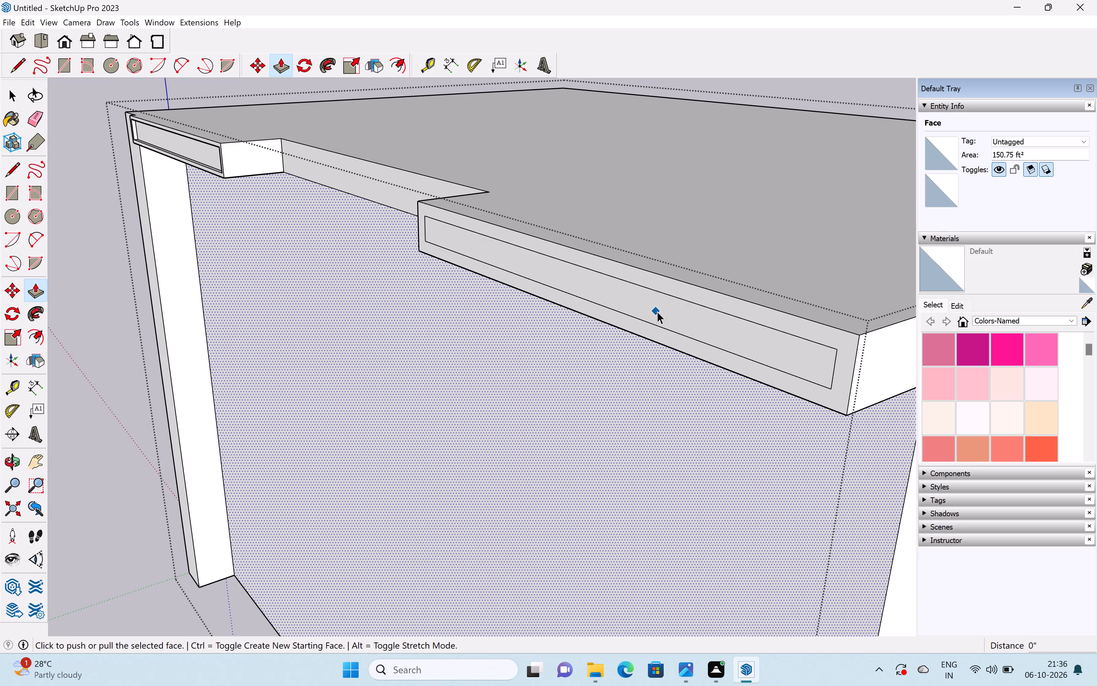
{"action": "key", "text": "space"}
{"action": "left_click", "coordinate": [658, 311]}
{"action": "key", "text": "p"}
{"action": "left_click_drag", "start_coordinate": [662, 309], "coordinate": [675, 309]}
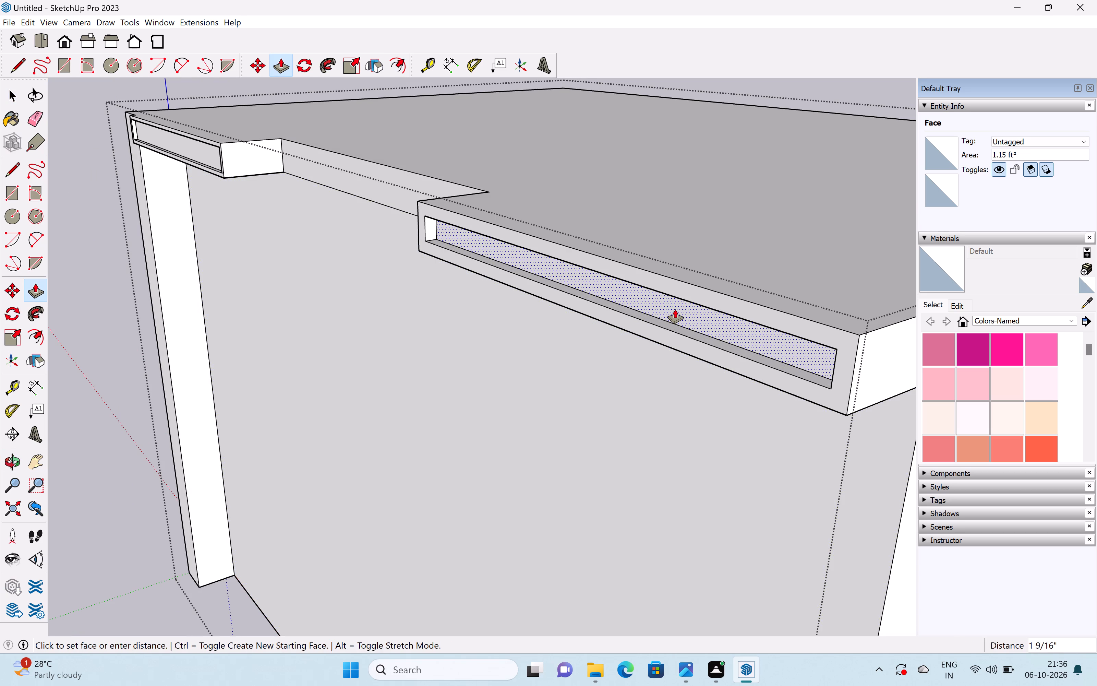
{"action": "left_click_drag", "start_coordinate": [675, 309], "coordinate": [676, 309]}
{"action": "scroll", "coordinate": [854, 361], "scroll_direction": "up", "scroll_amount": 3}
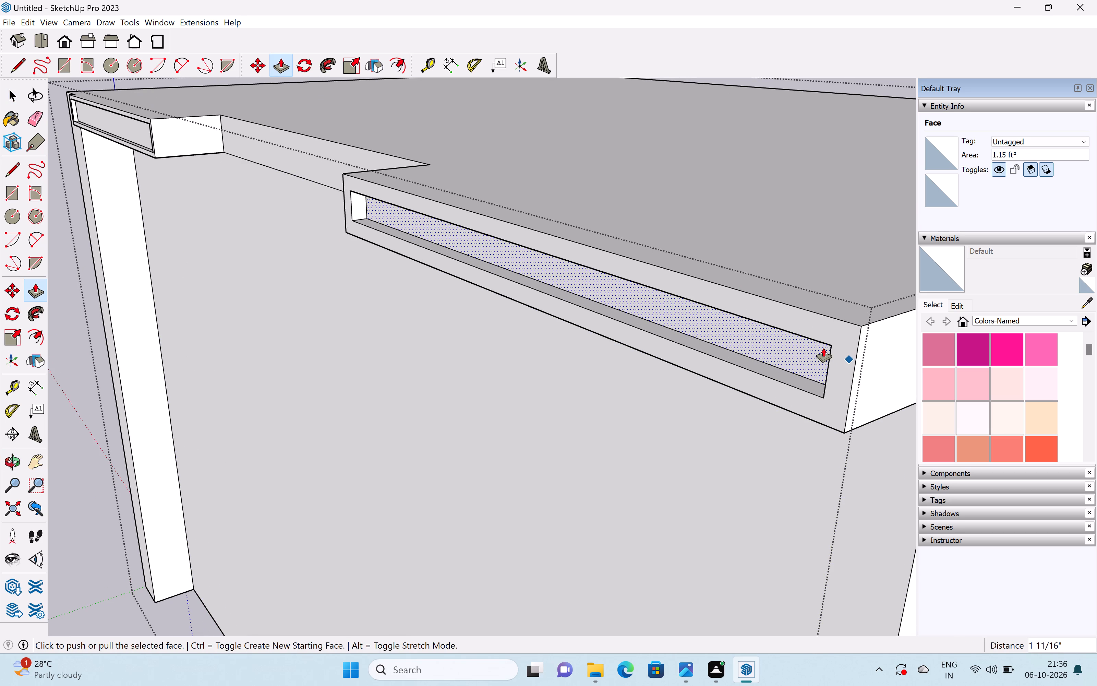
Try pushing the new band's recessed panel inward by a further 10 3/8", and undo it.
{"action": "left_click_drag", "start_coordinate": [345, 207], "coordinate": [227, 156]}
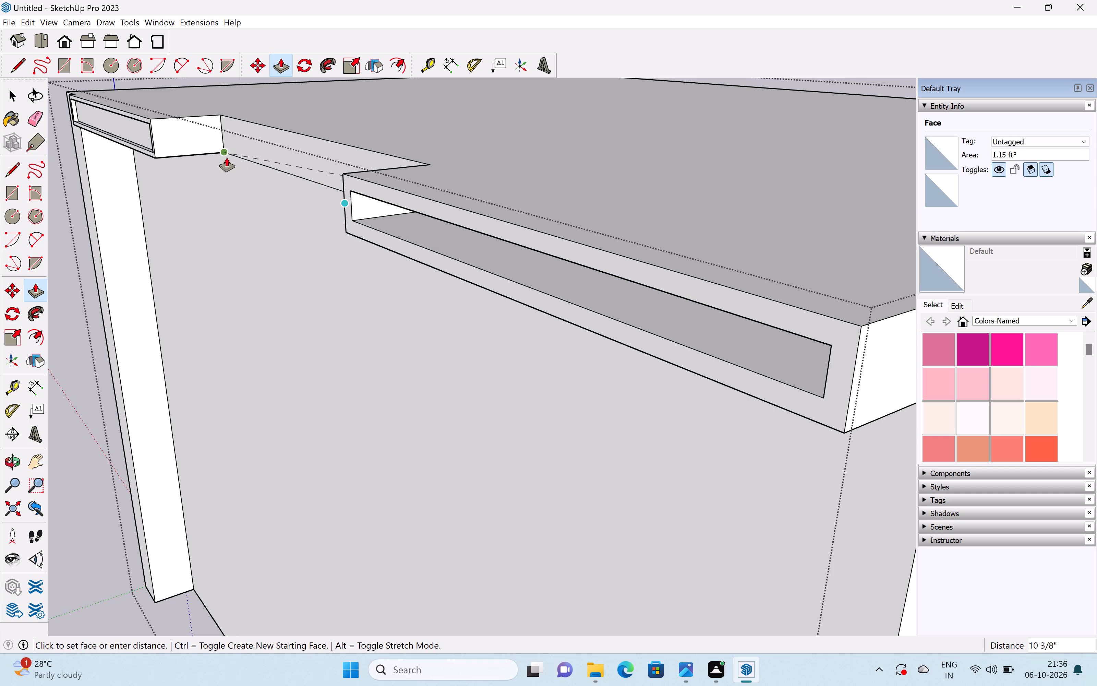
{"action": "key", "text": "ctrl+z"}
Push/Pull the border face around the new band's recess, using the first band's border as the alignment reference.
{"action": "middle_click_drag", "start_coordinate": [233, 308], "coordinate": [650, 208]}
{"action": "scroll", "coordinate": [631, 189], "scroll_direction": "down", "scroll_amount": 3}
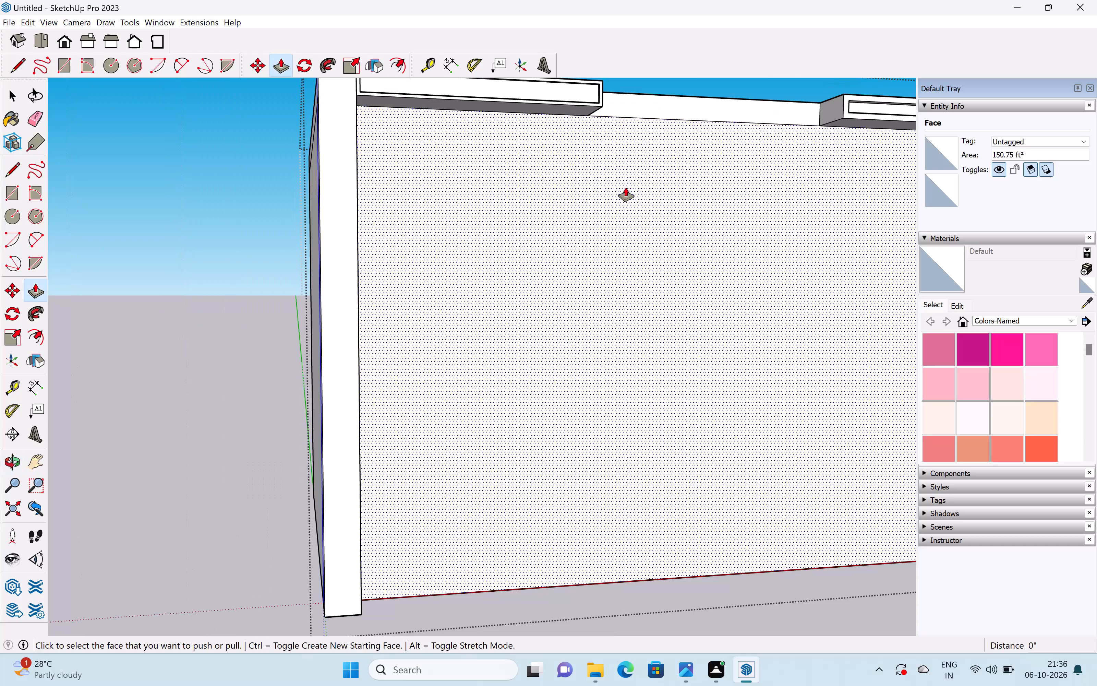
{"action": "scroll", "coordinate": [626, 187], "scroll_direction": "down", "scroll_amount": 7}
{"action": "middle_click_drag", "start_coordinate": [589, 204], "coordinate": [459, 450], "text": "shift"}
{"action": "scroll", "coordinate": [460, 454], "scroll_direction": "up", "scroll_amount": 1}
{"action": "middle_click_drag", "start_coordinate": [474, 461], "coordinate": [586, 464]}
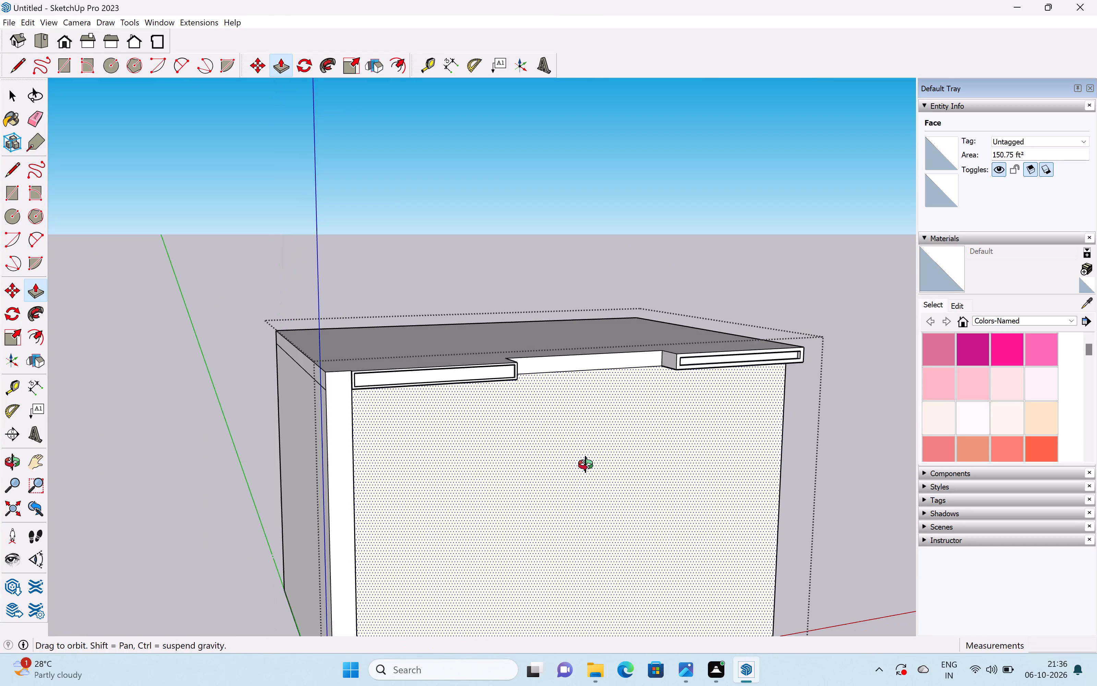
{"action": "middle_click_drag", "start_coordinate": [586, 464], "coordinate": [640, 455]}
{"action": "scroll", "coordinate": [710, 321], "scroll_direction": "up", "scroll_amount": 5}
{"action": "scroll", "coordinate": [718, 358], "scroll_direction": "up", "scroll_amount": 3}
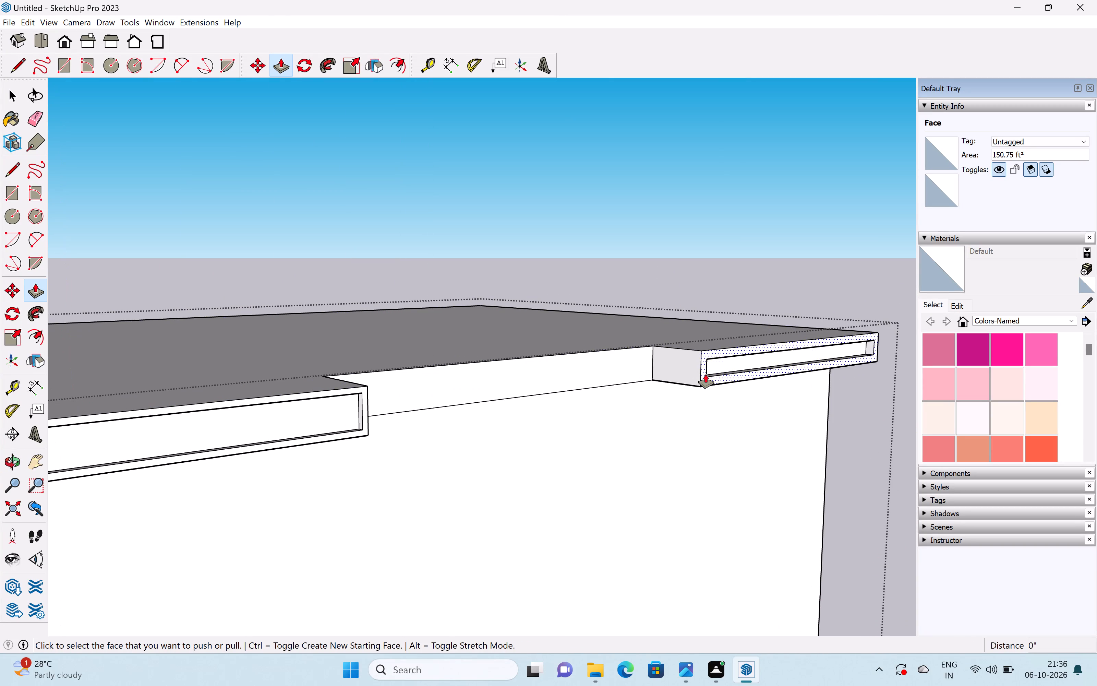
{"action": "left_click_drag", "start_coordinate": [704, 375], "coordinate": [369, 412]}
{"action": "scroll", "coordinate": [386, 419], "scroll_direction": "down", "scroll_amount": 2}
{"action": "scroll", "coordinate": [656, 365], "scroll_direction": "up", "scroll_amount": 4}
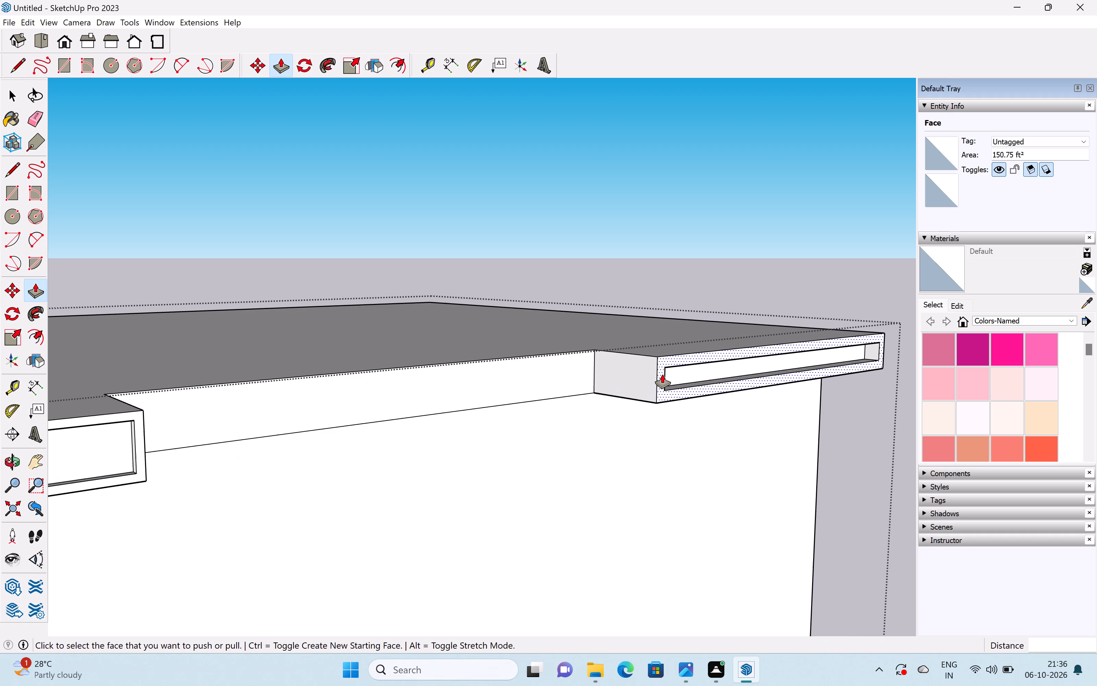
{"action": "left_click_drag", "start_coordinate": [660, 379], "coordinate": [144, 460]}
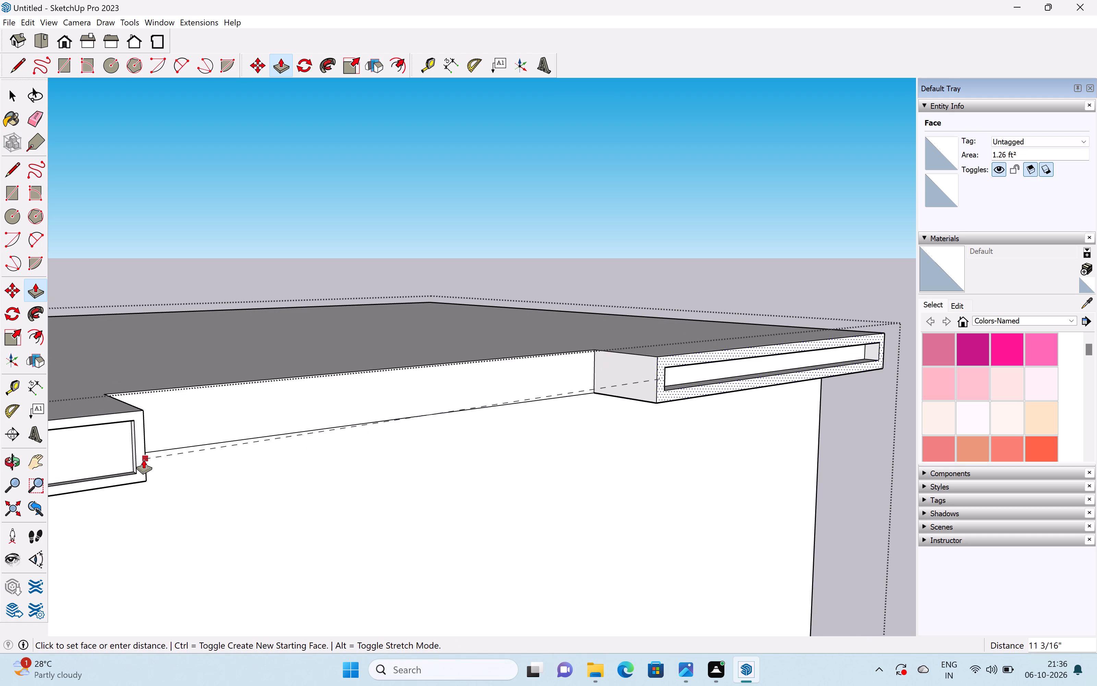
{"action": "left_click_drag", "start_coordinate": [144, 460], "coordinate": [141, 460]}
{"action": "scroll", "coordinate": [218, 442], "scroll_direction": "down", "scroll_amount": 6}
{"action": "scroll", "coordinate": [260, 441], "scroll_direction": "down", "scroll_amount": 4}
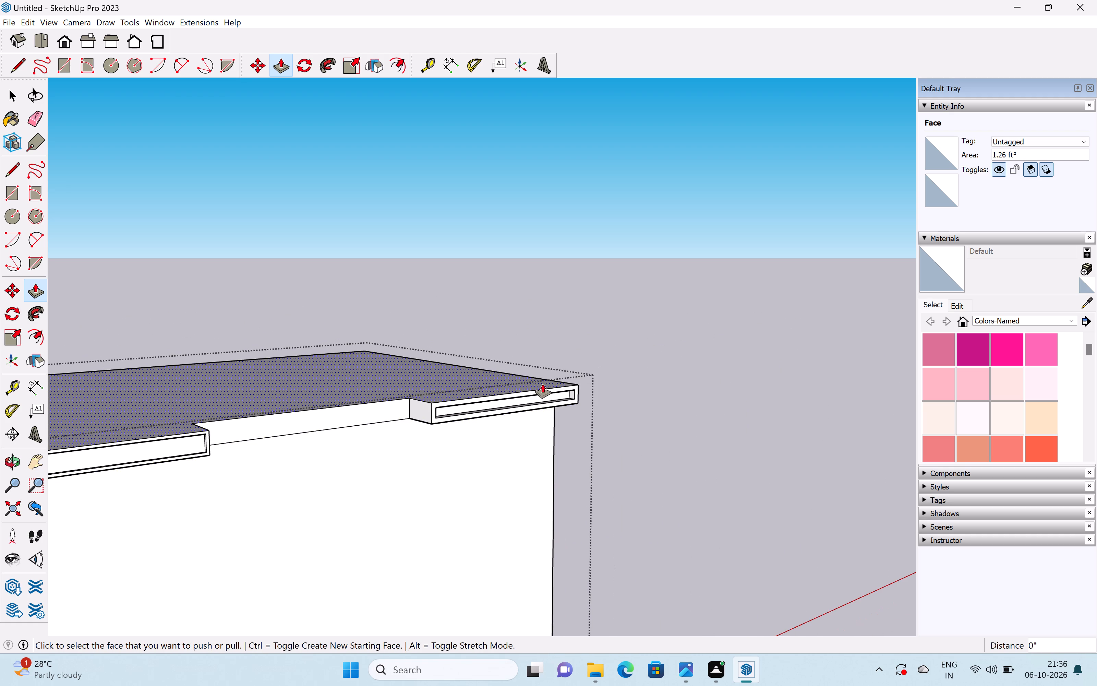
Finish editing the building group and clear the selection.
{"action": "middle_click_drag", "start_coordinate": [572, 384], "coordinate": [346, 399]}
{"action": "key", "text": "space"}
{"action": "key", "text": "Escape"}
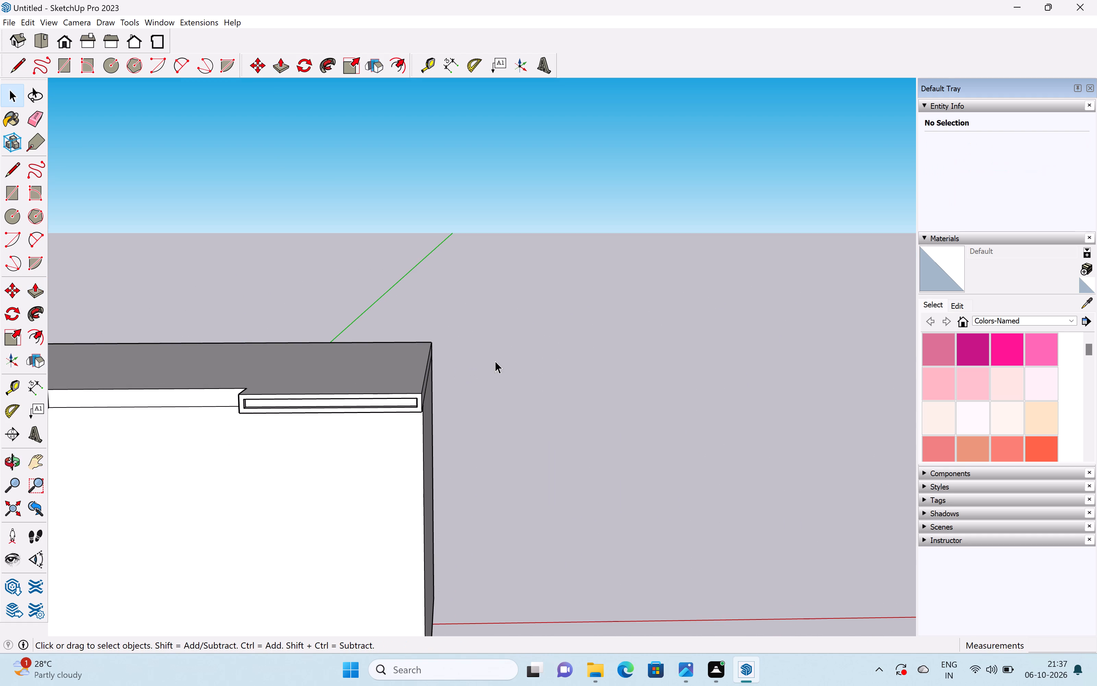
Examine the building's front and compare the two projecting roof bands from several angles.
{"action": "middle_click_drag", "start_coordinate": [361, 402], "coordinate": [357, 383]}
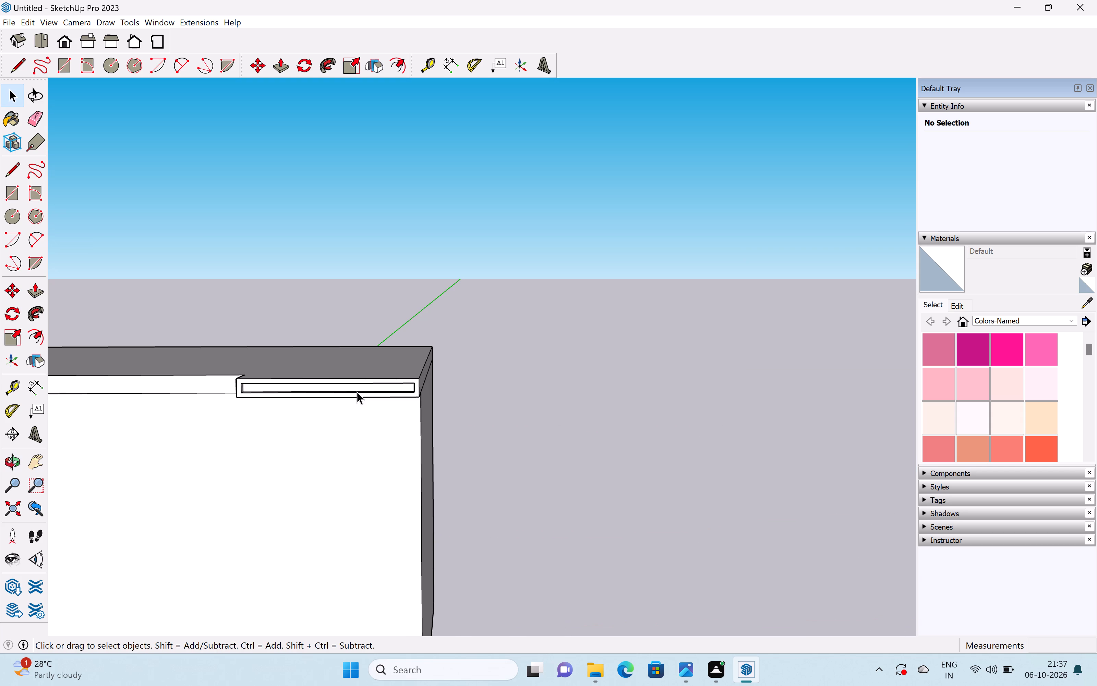
{"action": "middle_click_drag", "start_coordinate": [333, 383], "coordinate": [571, 309], "text": "shift"}
{"action": "middle_click_drag", "start_coordinate": [590, 324], "coordinate": [529, 330]}
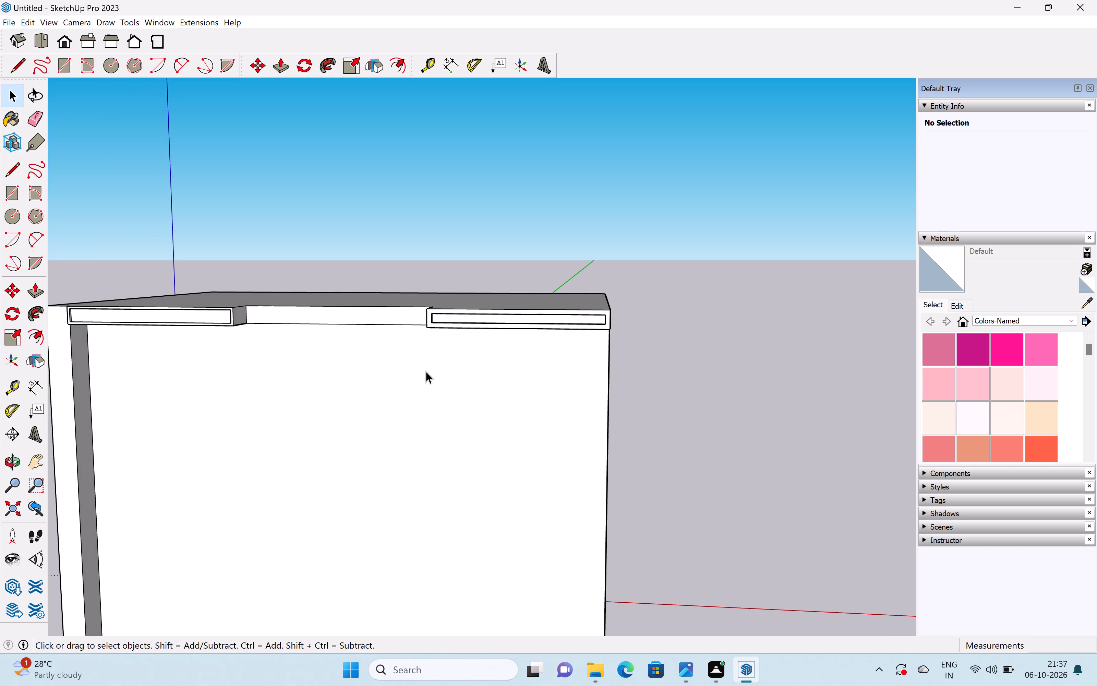
{"action": "middle_click_drag", "start_coordinate": [425, 371], "coordinate": [584, 341], "text": "shift"}
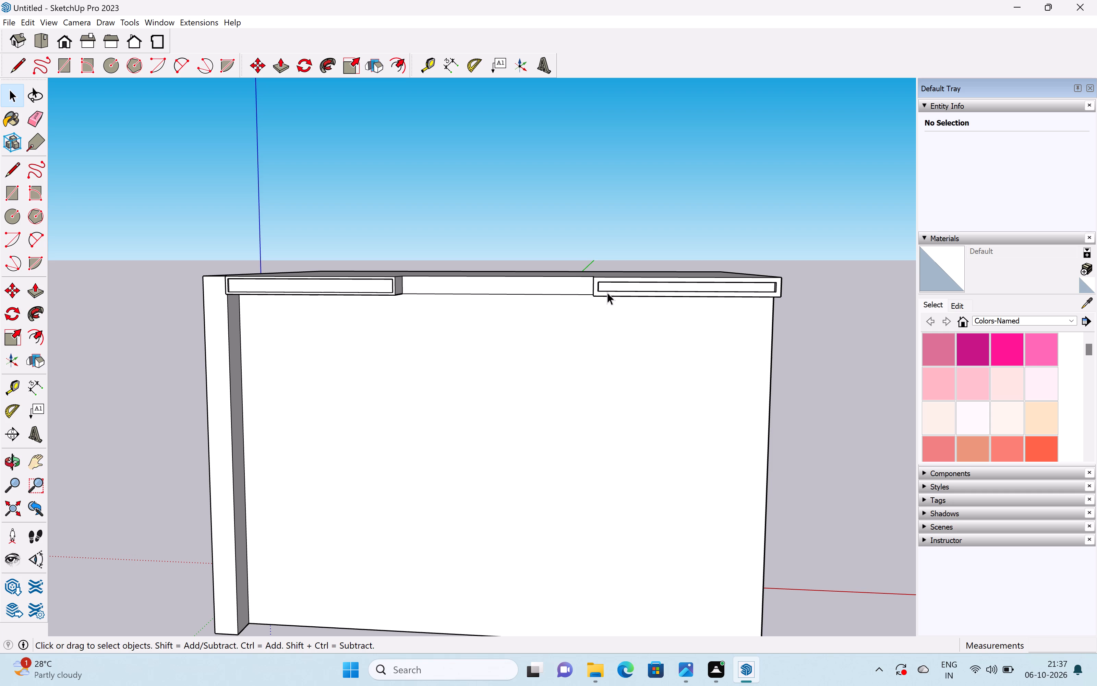
{"action": "scroll", "coordinate": [482, 388], "scroll_direction": "down", "scroll_amount": 5}
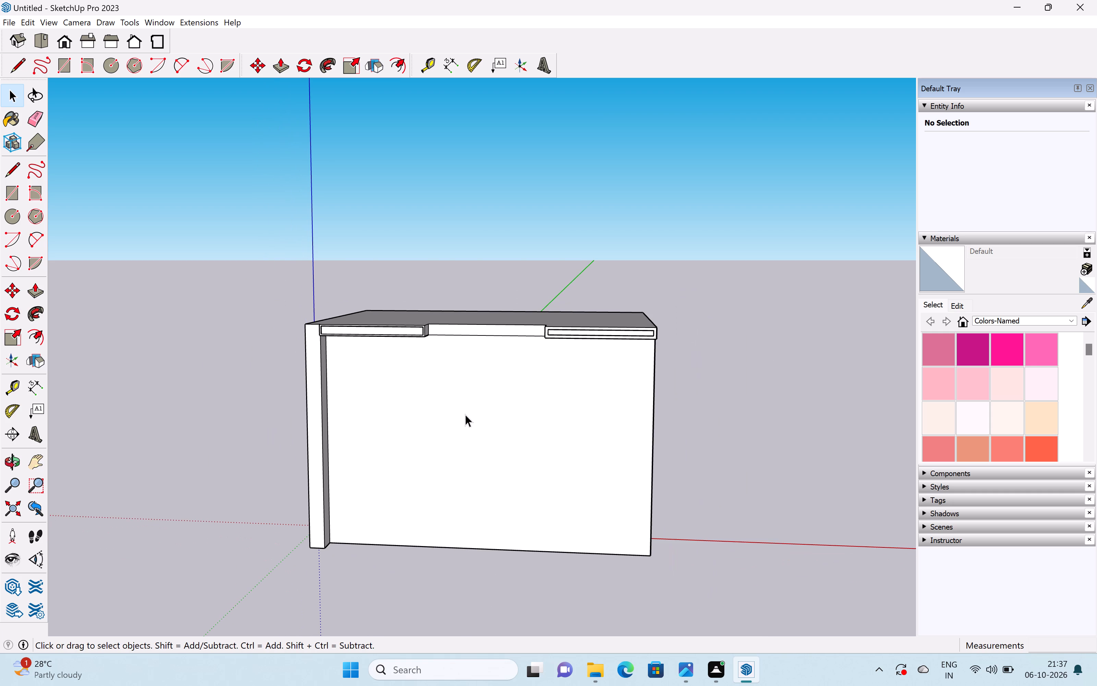
{"action": "middle_click_drag", "start_coordinate": [436, 381], "coordinate": [471, 369]}
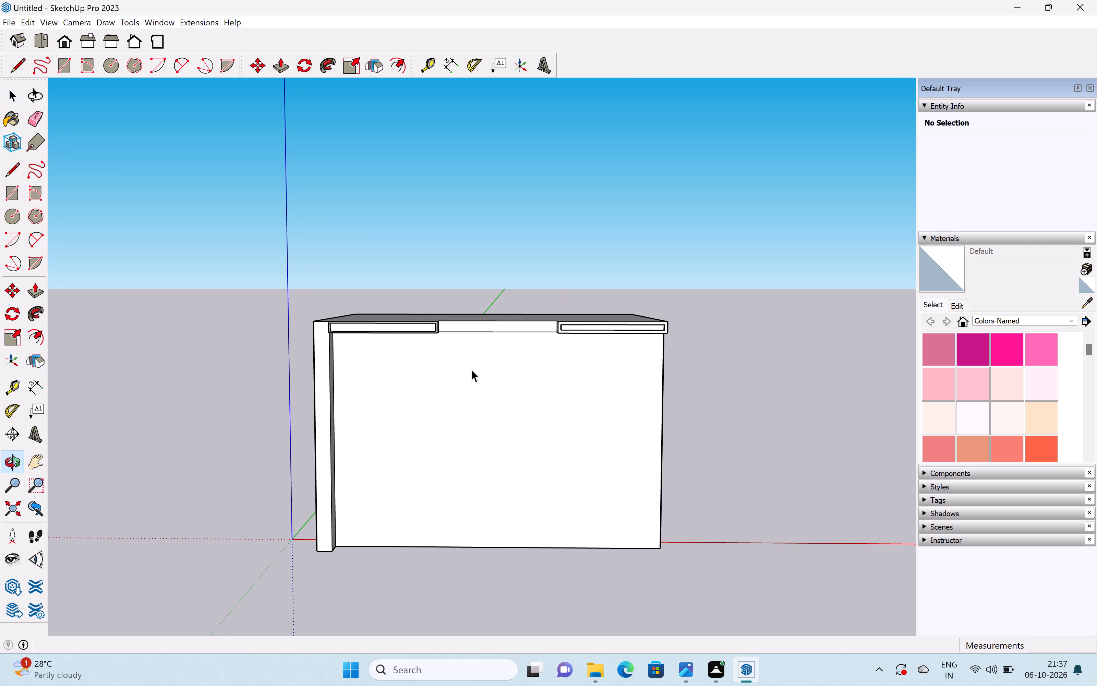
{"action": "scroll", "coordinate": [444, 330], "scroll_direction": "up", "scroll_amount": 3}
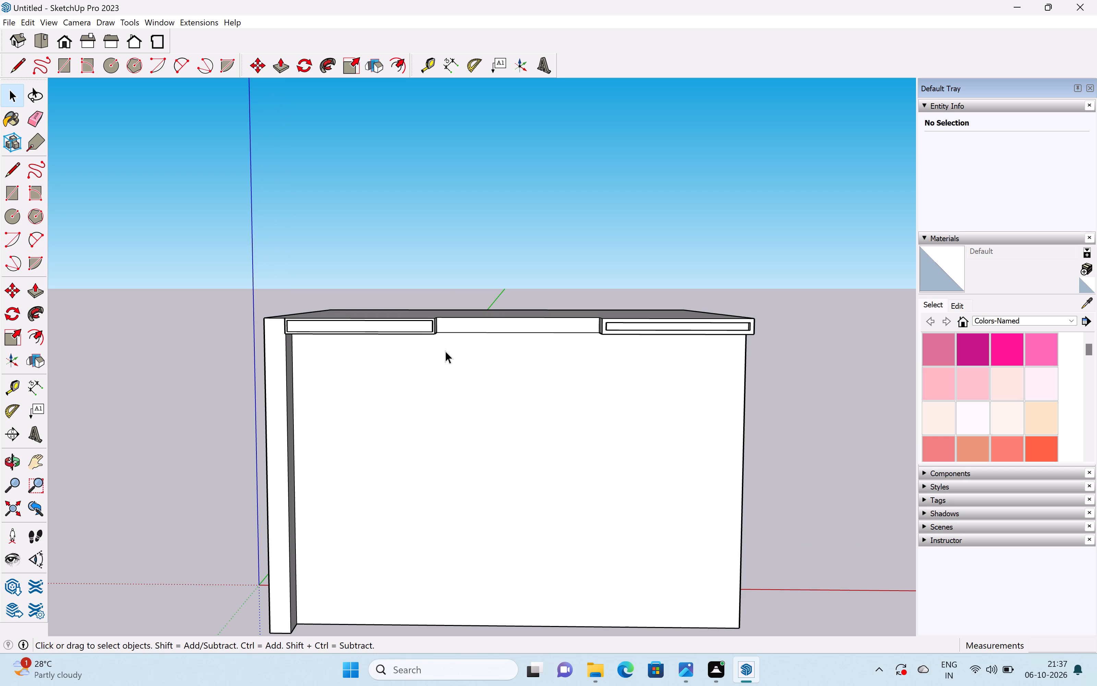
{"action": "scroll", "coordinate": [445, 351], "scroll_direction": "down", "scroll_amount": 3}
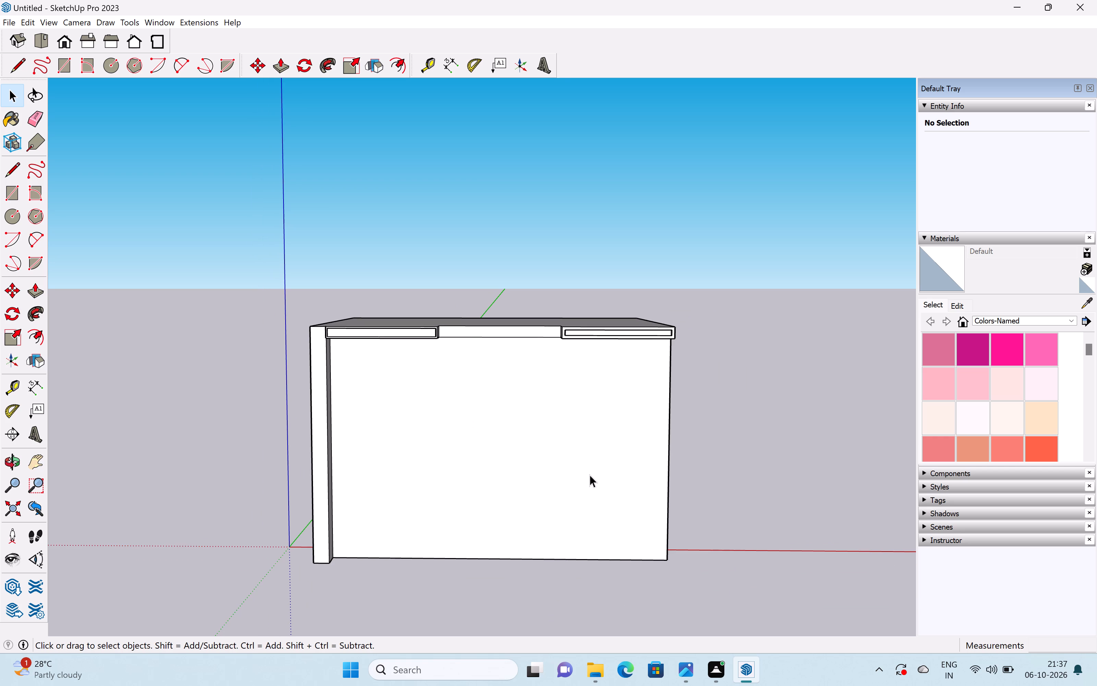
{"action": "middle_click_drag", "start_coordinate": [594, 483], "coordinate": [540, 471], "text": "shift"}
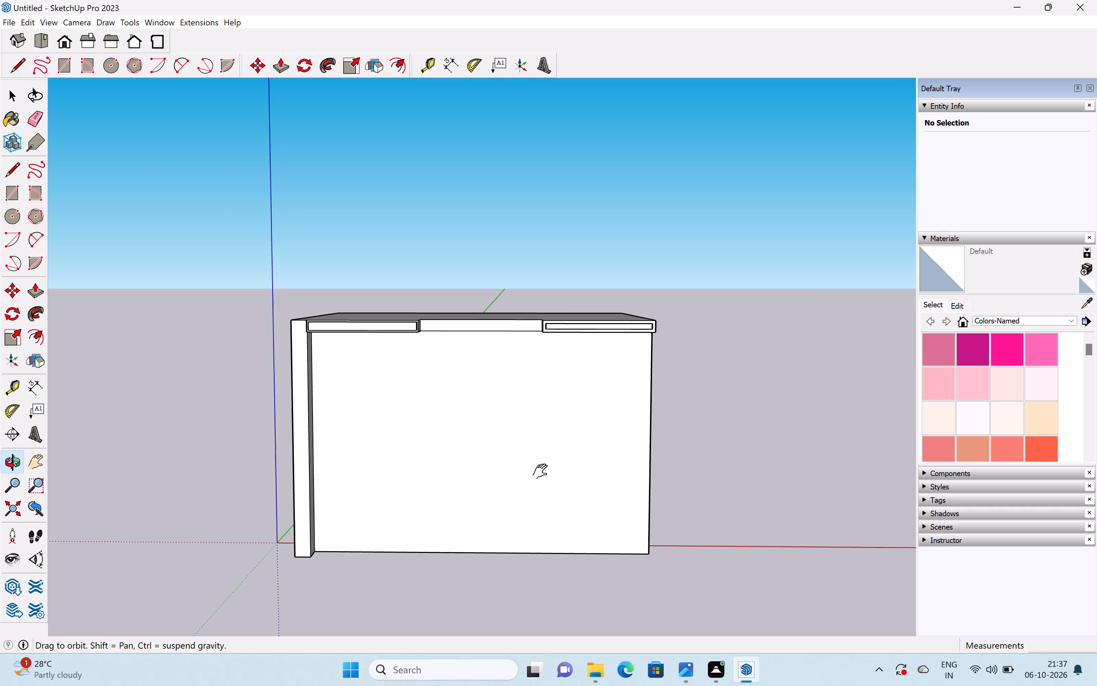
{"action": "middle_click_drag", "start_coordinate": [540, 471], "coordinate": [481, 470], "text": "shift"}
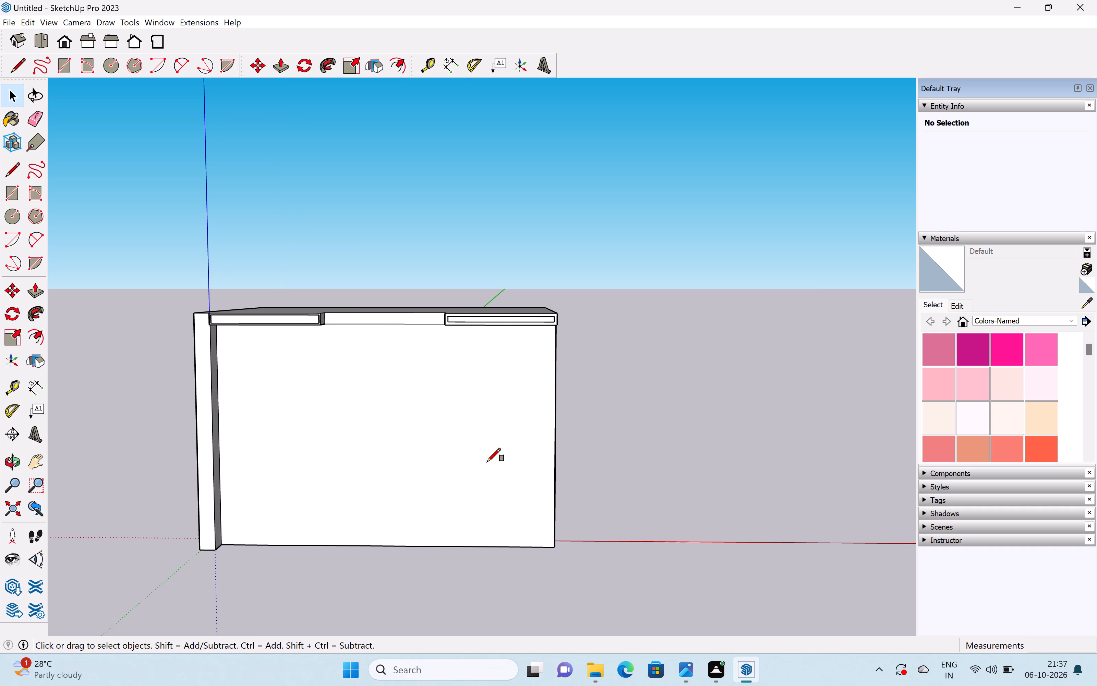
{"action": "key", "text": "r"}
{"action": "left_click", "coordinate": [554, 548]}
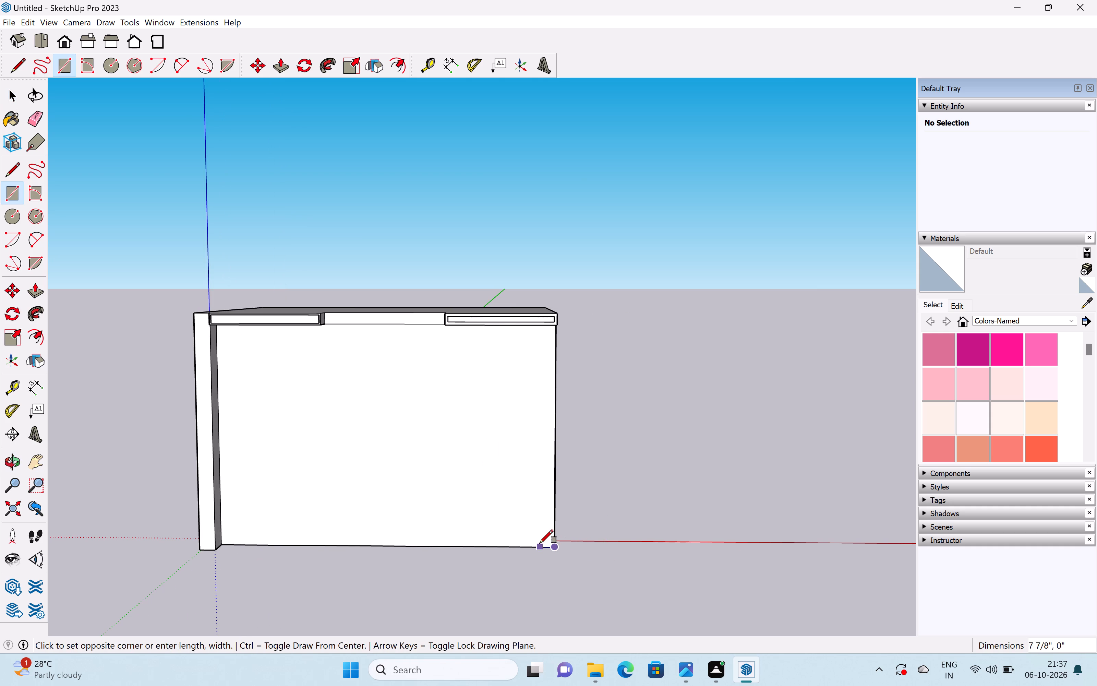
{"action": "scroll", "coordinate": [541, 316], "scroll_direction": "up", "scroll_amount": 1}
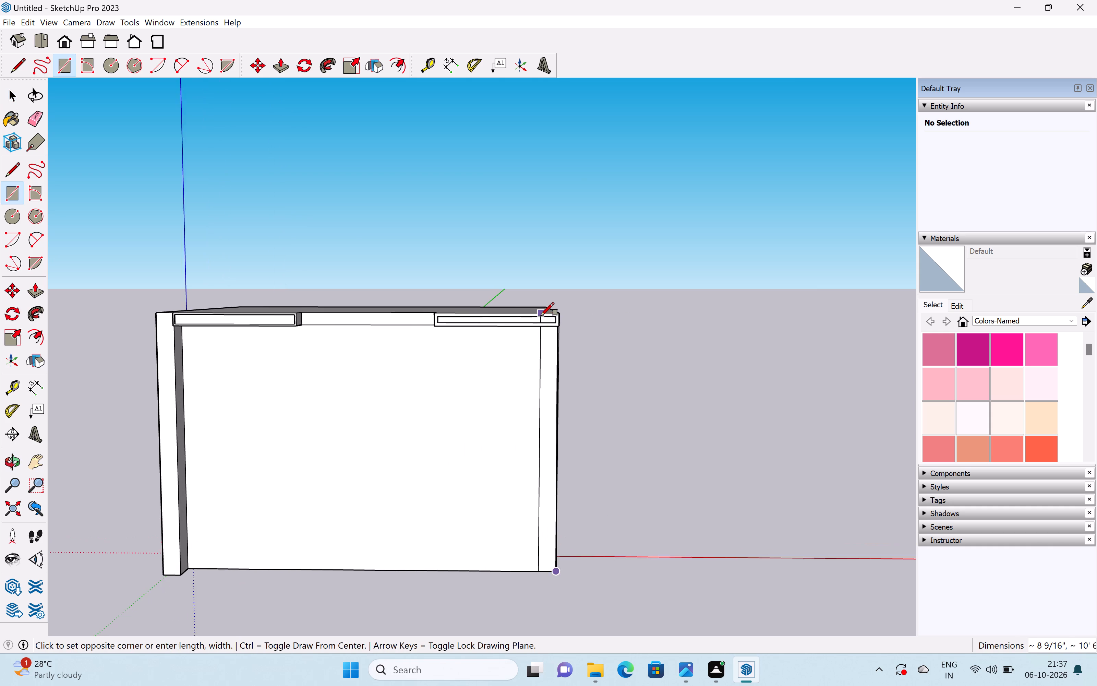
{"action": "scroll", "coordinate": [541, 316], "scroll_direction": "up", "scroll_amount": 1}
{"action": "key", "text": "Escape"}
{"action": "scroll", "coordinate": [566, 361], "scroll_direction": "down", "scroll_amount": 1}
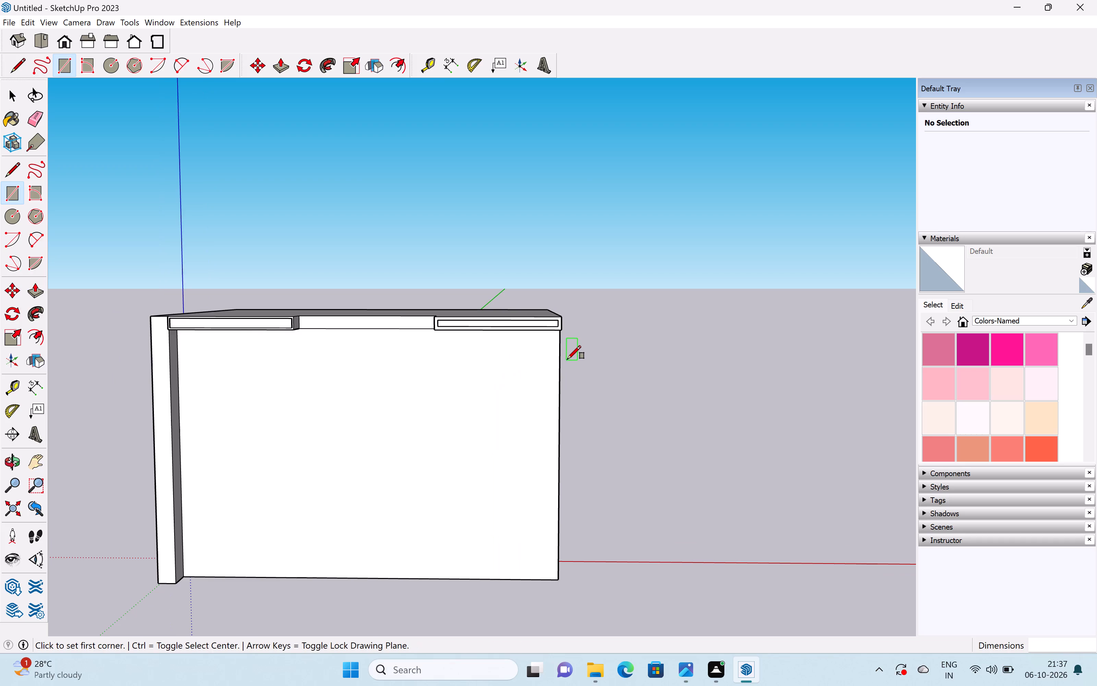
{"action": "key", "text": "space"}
Undo the second front roof band and its recessed panel, back to the plain roof edge.
{"action": "middle_click_drag", "start_coordinate": [578, 330], "coordinate": [373, 390]}
{"action": "scroll", "coordinate": [425, 361], "scroll_direction": "up", "scroll_amount": 6}
{"action": "key", "text": "ctrl+z"}
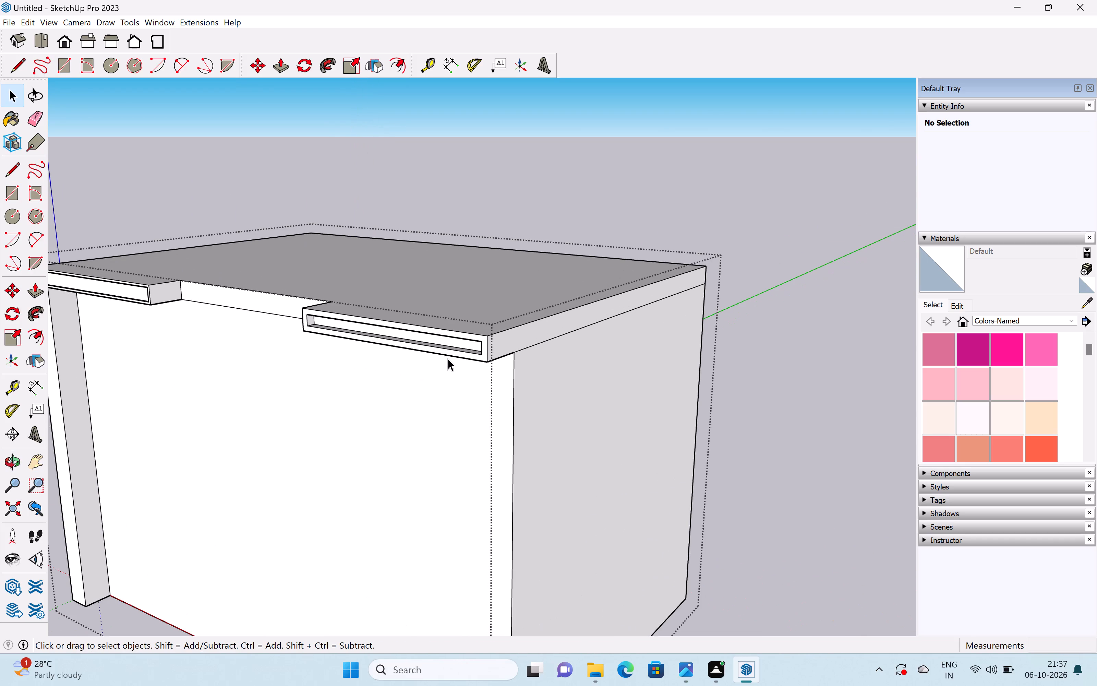
{"action": "key", "text": "ctrl+z"}
{"action": "key", "text": "ctrl+z"}
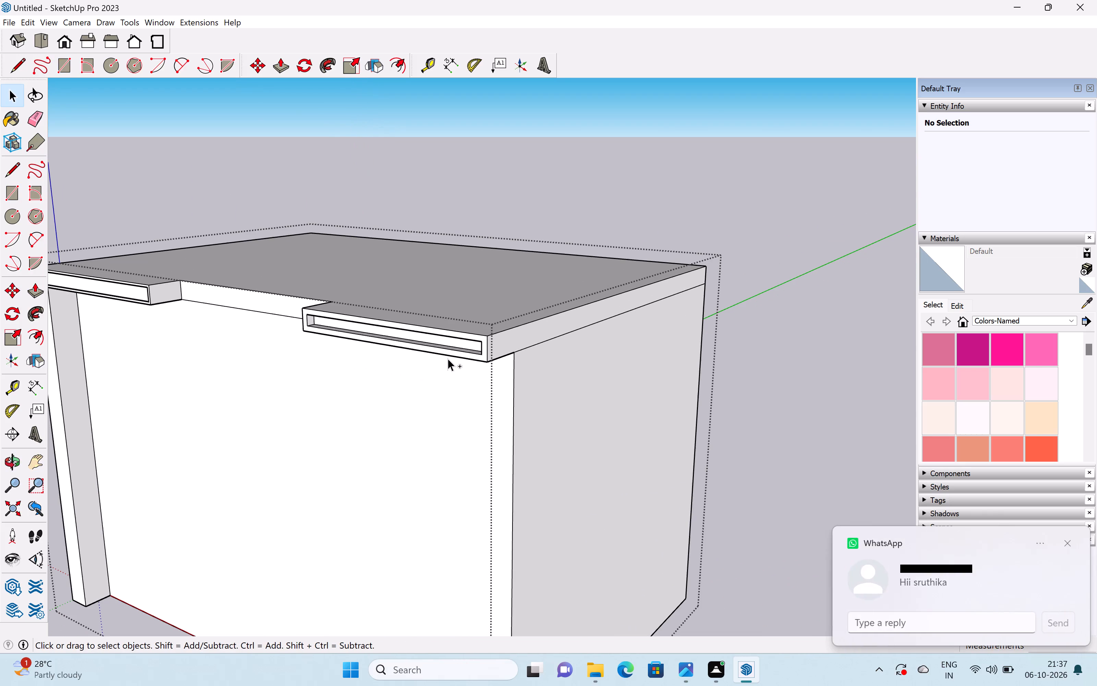
{"action": "key", "text": "ctrl+z"}
{"action": "key", "text": "ctrl+z"}
{"action": "key", "text": "ctrl+z"}
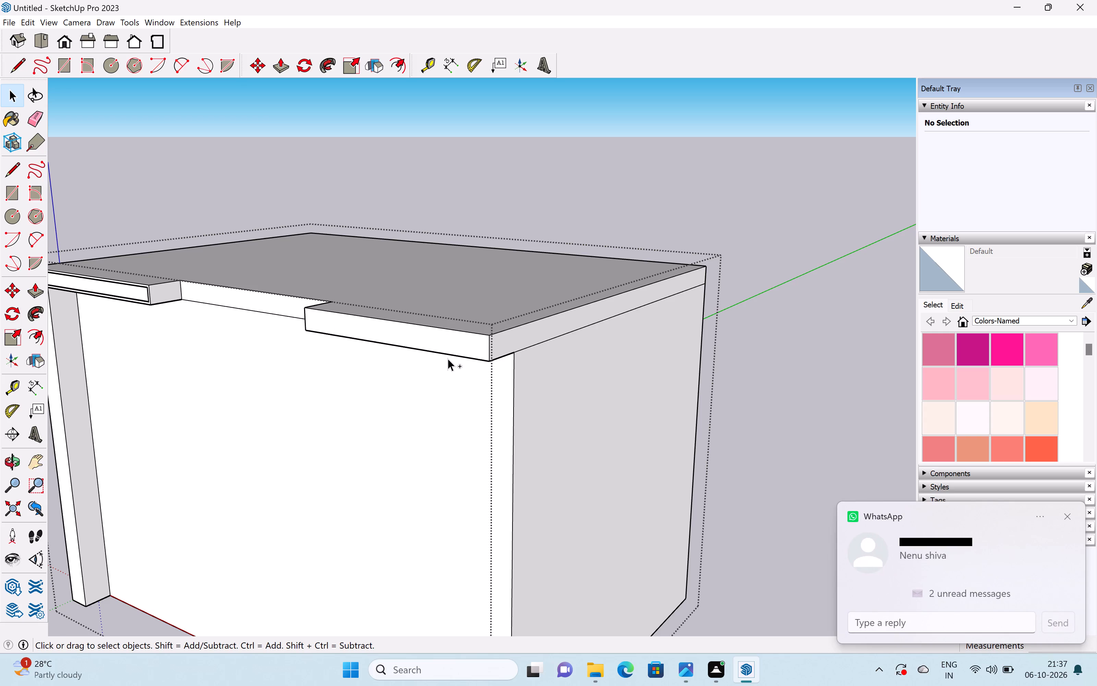
{"action": "key", "text": "ctrl+z"}
{"action": "key", "text": "ctrl+z"}
{"action": "key", "text": "ctrl+z"}
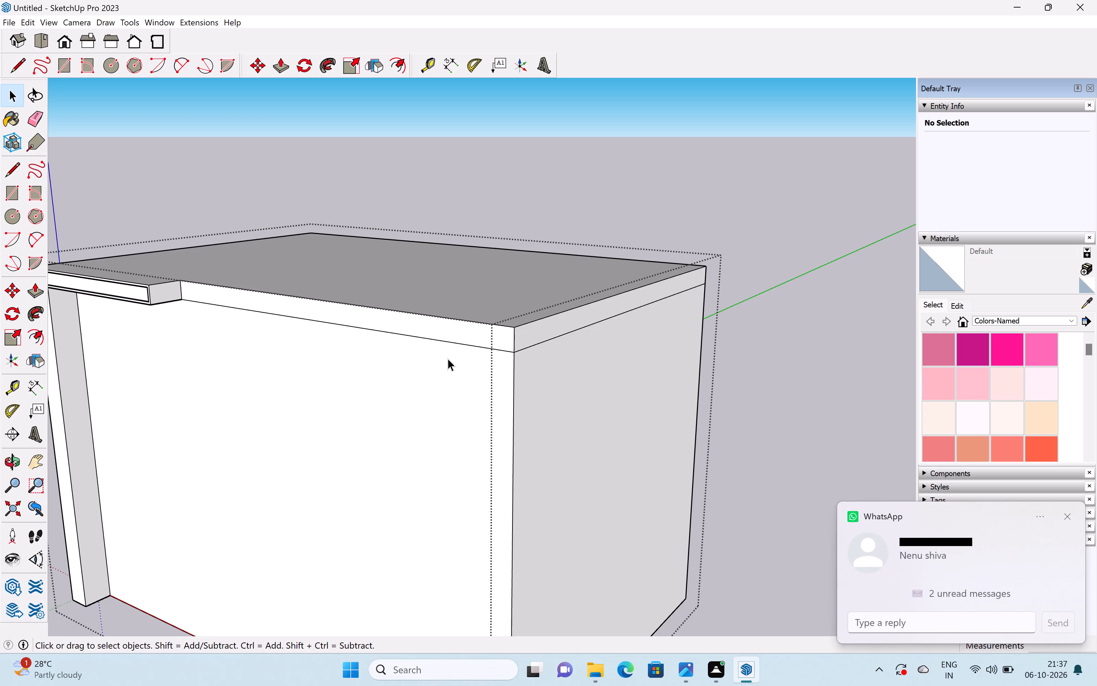
Measure the corner column's front width at the roof, from its outer corner to the near end of the remaining band.
{"action": "scroll", "coordinate": [453, 357], "scroll_direction": "down", "scroll_amount": 4}
{"action": "middle_click_drag", "start_coordinate": [459, 367], "coordinate": [619, 361]}
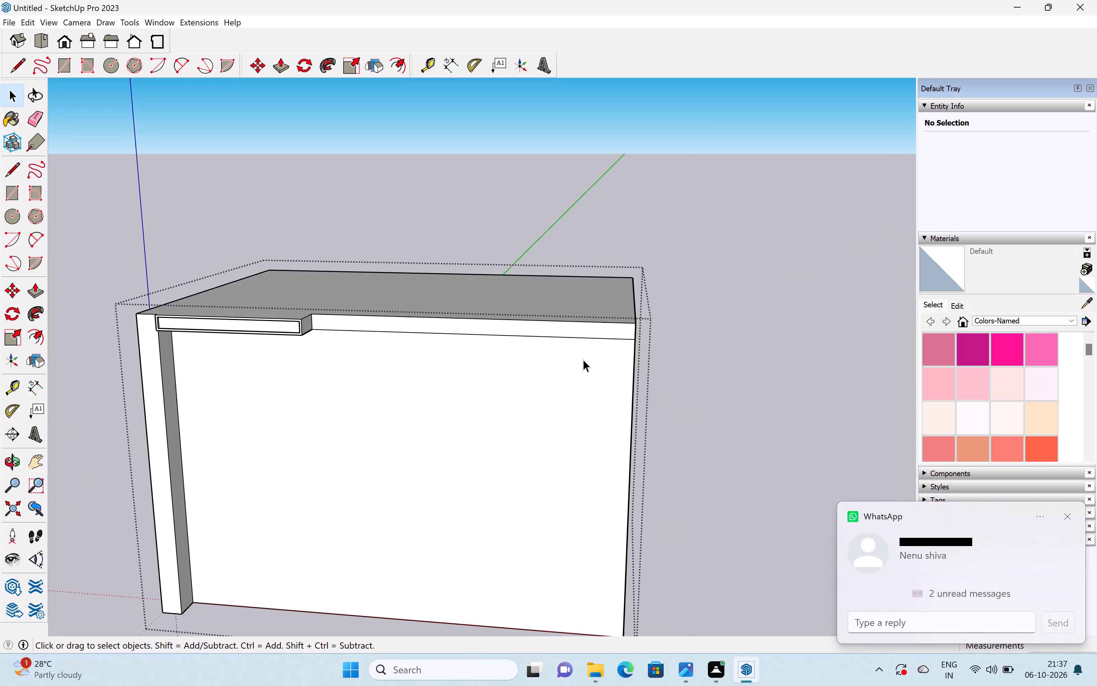
{"action": "middle_click_drag", "start_coordinate": [563, 365], "coordinate": [634, 359]}
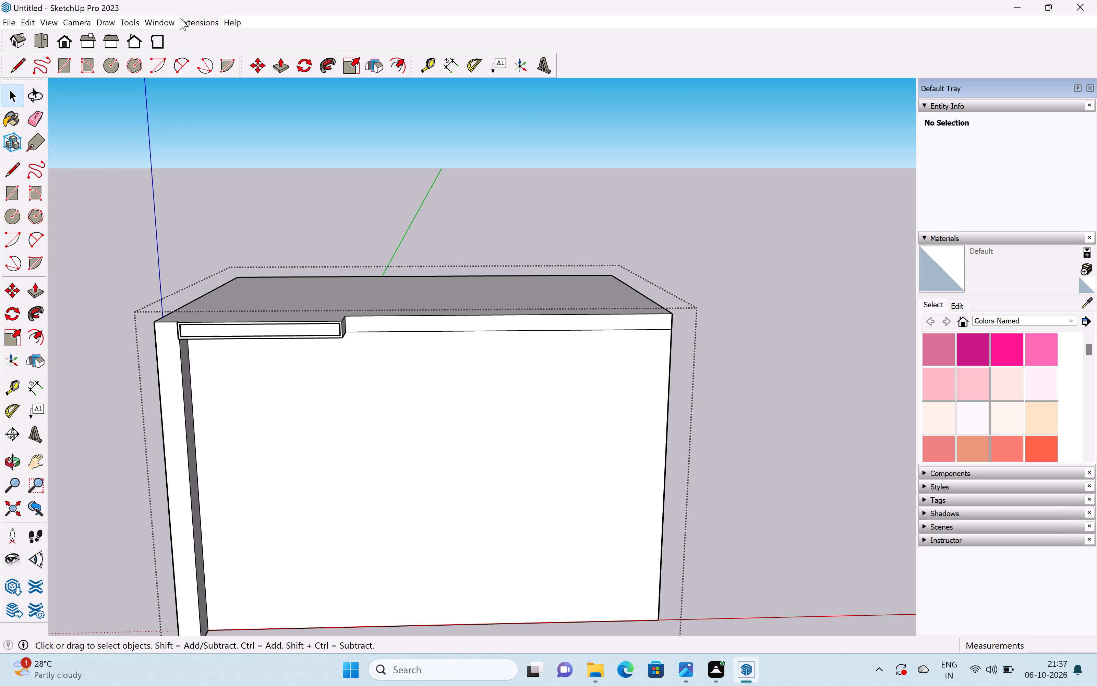
{"action": "left_click", "coordinate": [434, 63]}
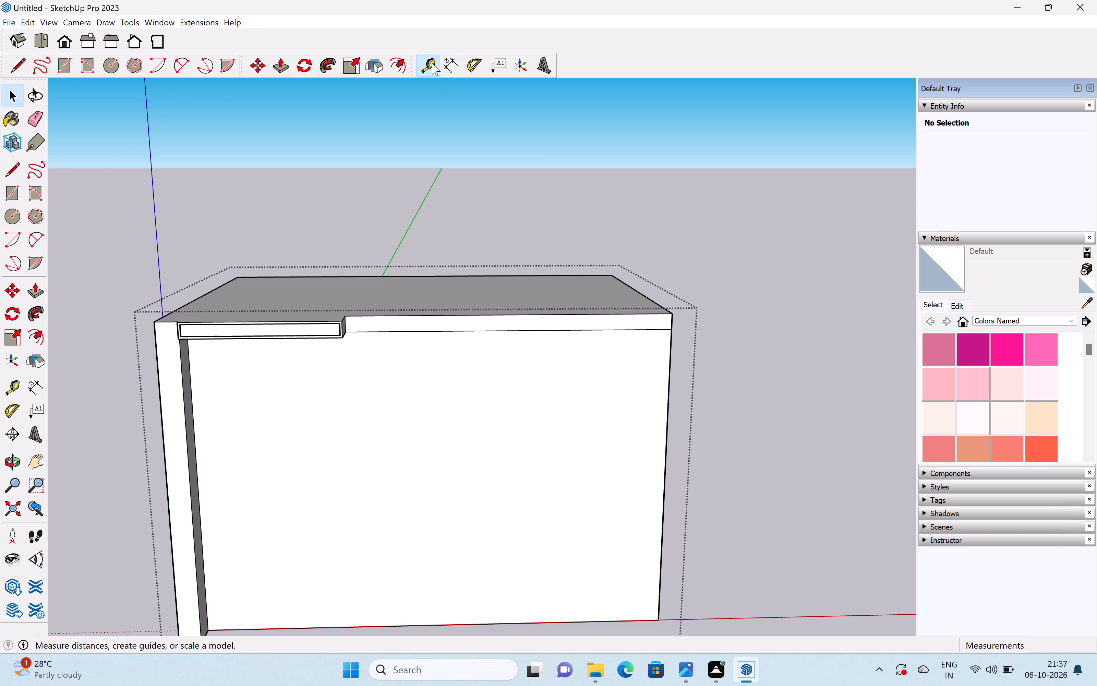
{"action": "scroll", "coordinate": [162, 331], "scroll_direction": "up", "scroll_amount": 9}
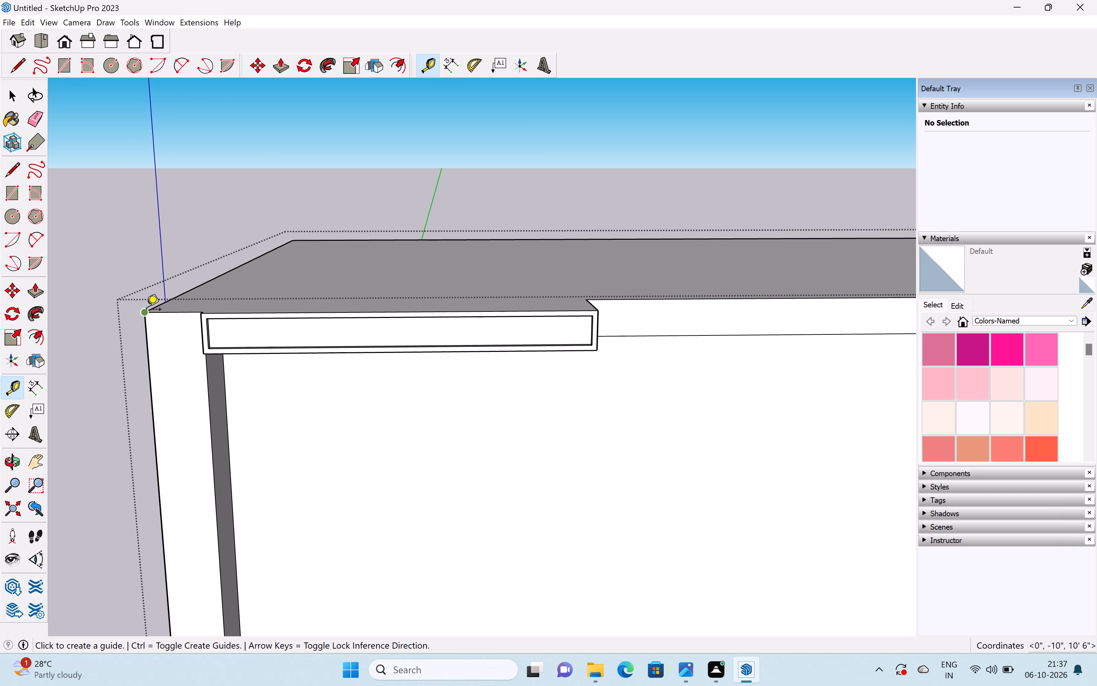
{"action": "left_click", "coordinate": [146, 311]}
{"action": "left_click", "coordinate": [203, 315]}
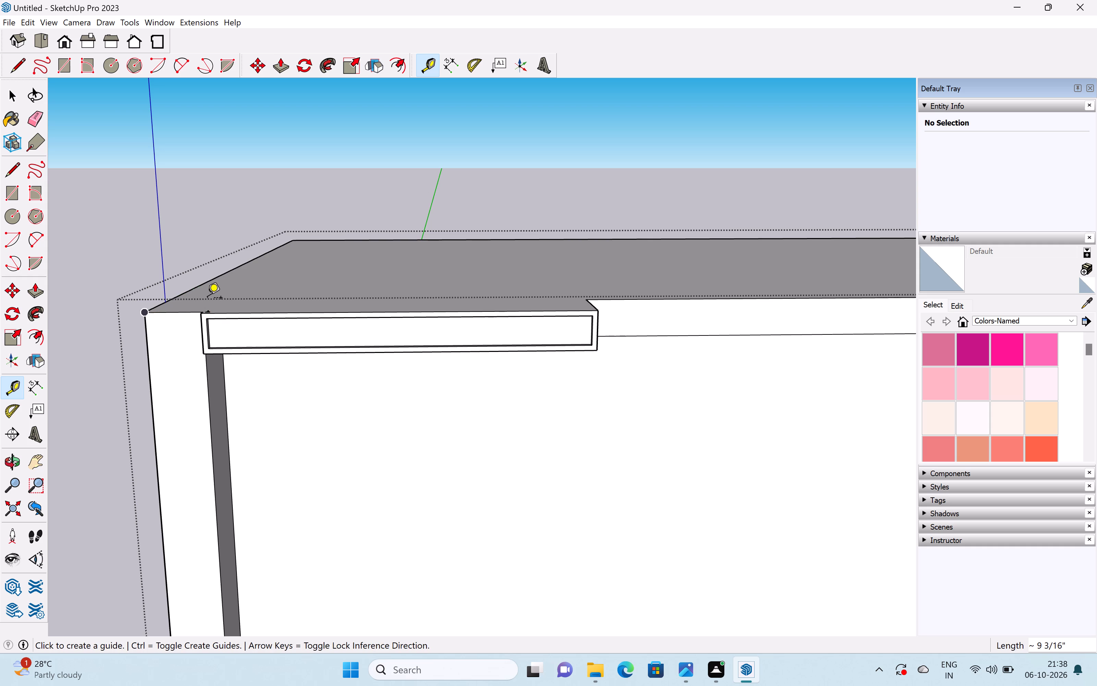
{"action": "key", "text": "Escape"}
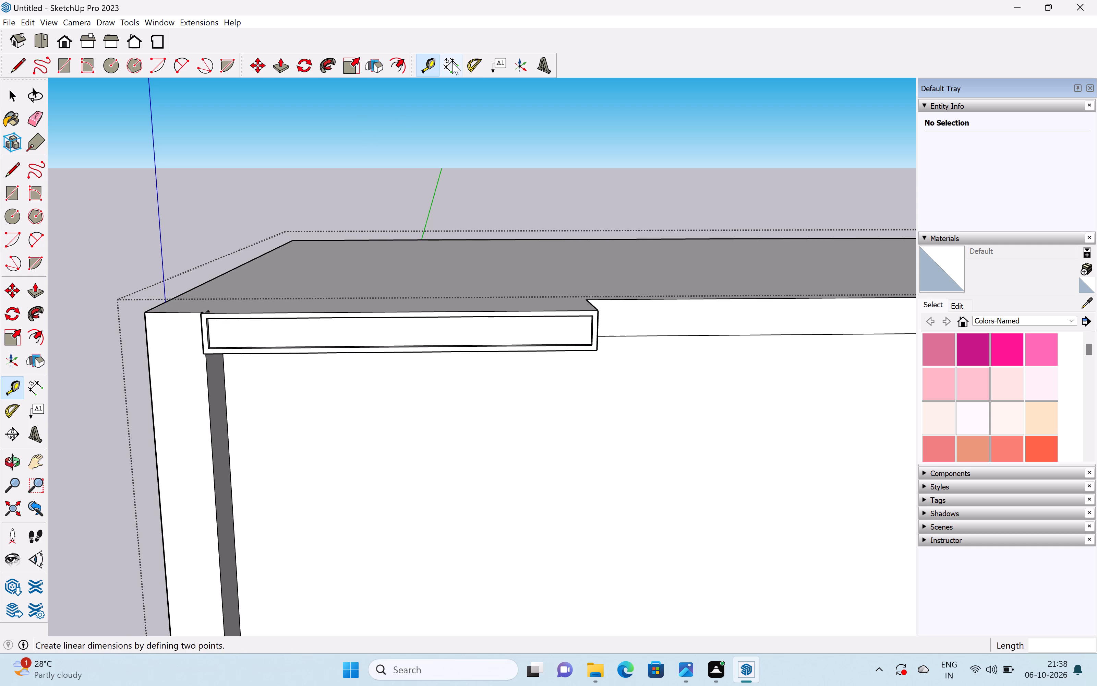
{"action": "left_click", "coordinate": [443, 62]}
{"action": "left_click", "coordinate": [148, 313]}
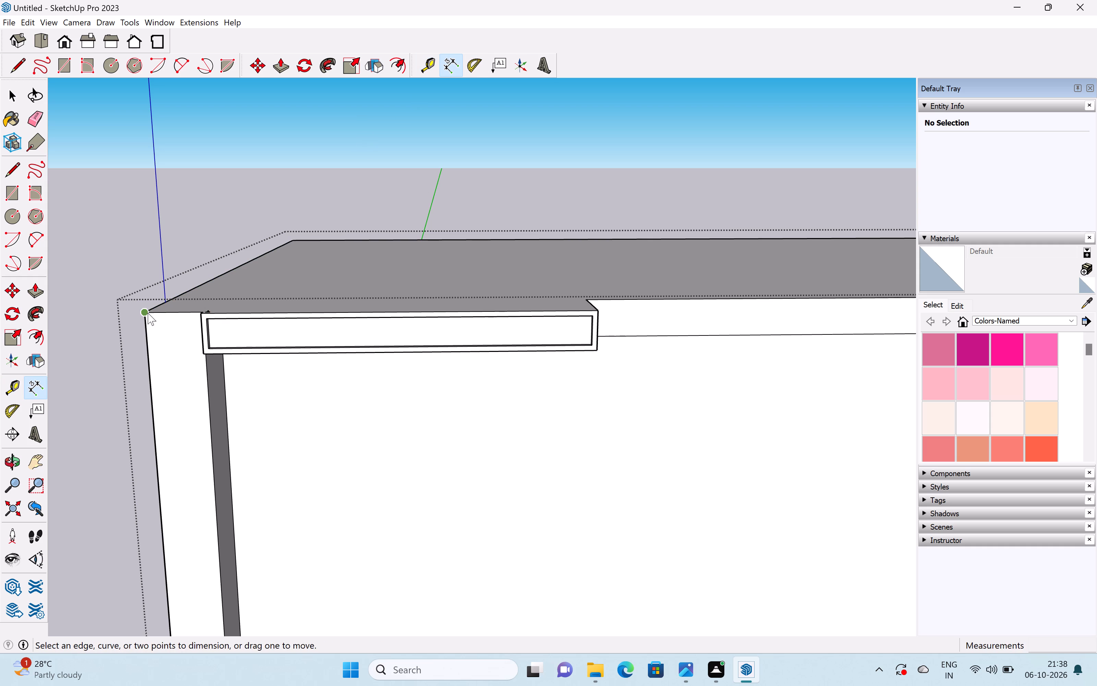
{"action": "left_click", "coordinate": [201, 313]}
{"action": "scroll", "coordinate": [185, 316], "scroll_direction": "up", "scroll_amount": 2}
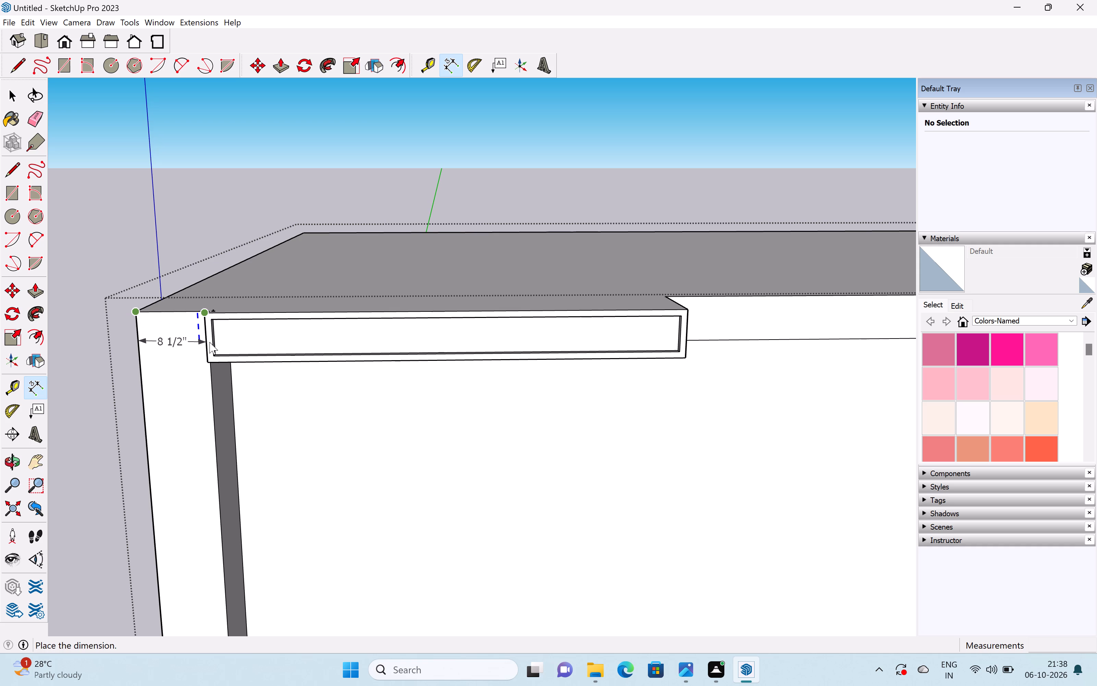
{"action": "key", "text": "Escape"}
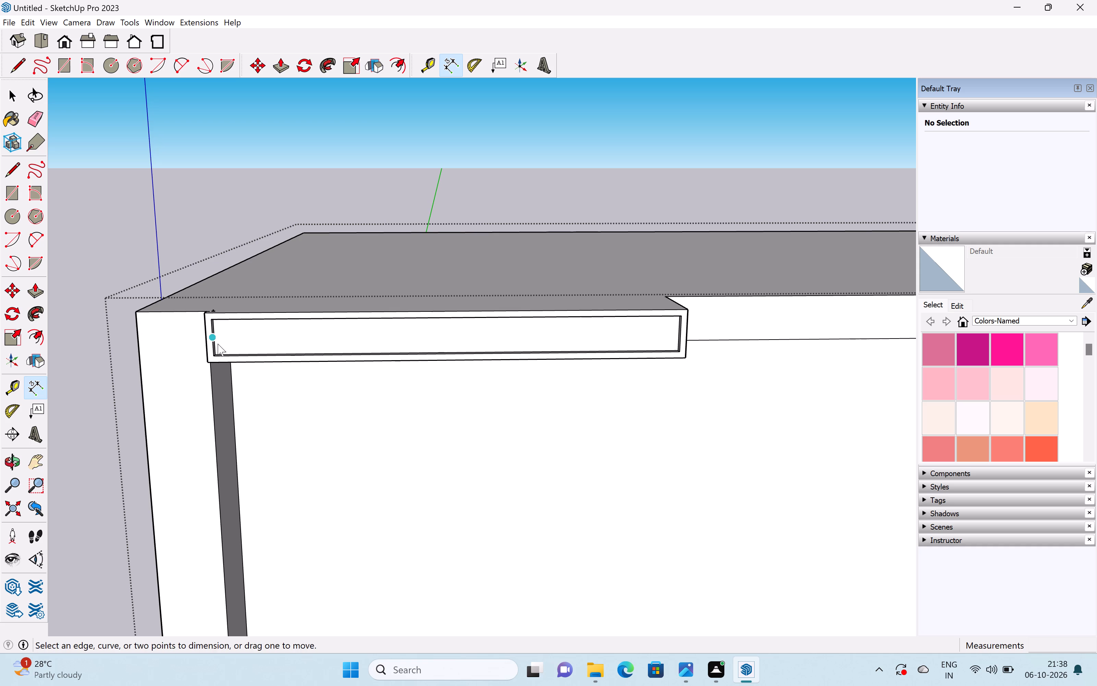
{"action": "key", "text": "Escape"}
Place a vertical guide 8.5" in from the building's front corner opposite the existing column.
{"action": "scroll", "coordinate": [205, 355], "scroll_direction": "down", "scroll_amount": 4}
{"action": "middle_click_drag", "start_coordinate": [281, 358], "coordinate": [239, 358]}
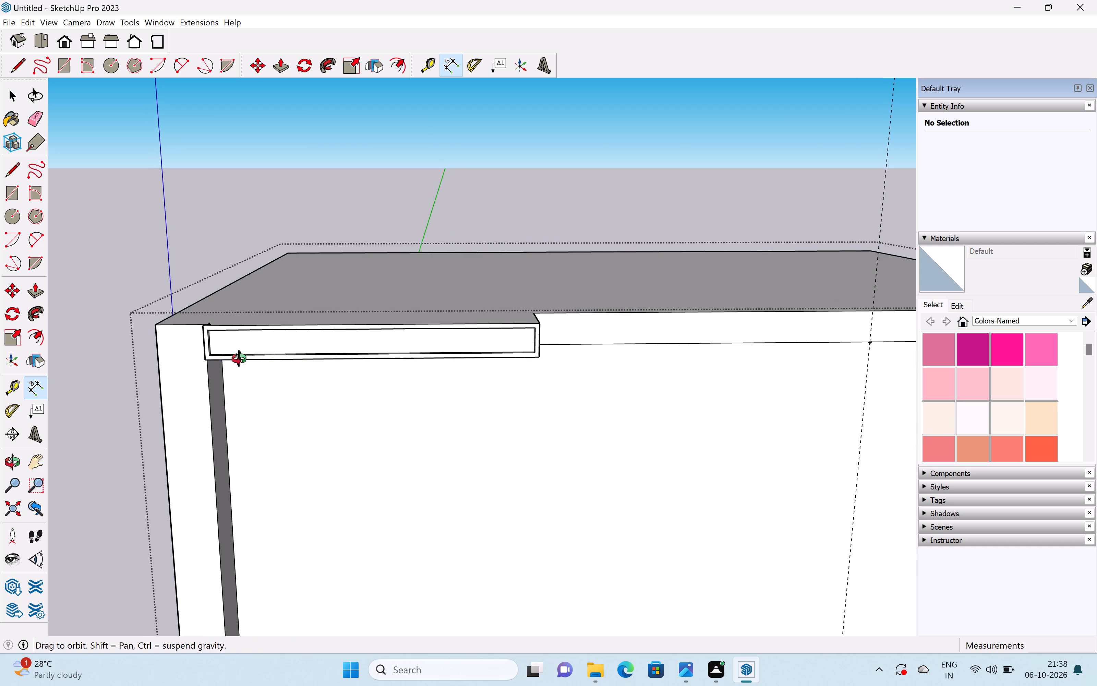
{"action": "middle_click_drag", "start_coordinate": [239, 358], "coordinate": [148, 374]}
{"action": "middle_click_drag", "start_coordinate": [189, 398], "coordinate": [275, 381]}
{"action": "middle_click_drag", "start_coordinate": [278, 381], "coordinate": [0, 393], "text": "shift"}
{"action": "scroll", "coordinate": [233, 378], "scroll_direction": "down", "scroll_amount": 6}
{"action": "middle_click_drag", "start_coordinate": [418, 376], "coordinate": [303, 379], "text": "shift"}
{"action": "scroll", "coordinate": [527, 332], "scroll_direction": "up", "scroll_amount": 2}
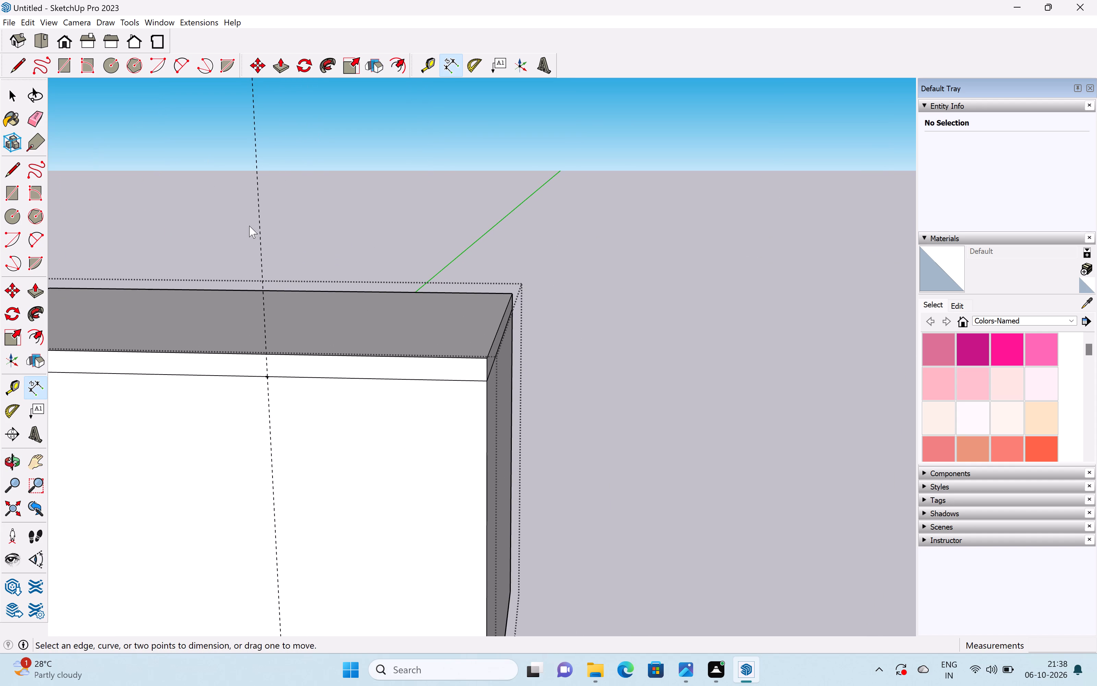
{"action": "key", "text": "t"}
{"action": "scroll", "coordinate": [466, 412], "scroll_direction": "up", "scroll_amount": 2}
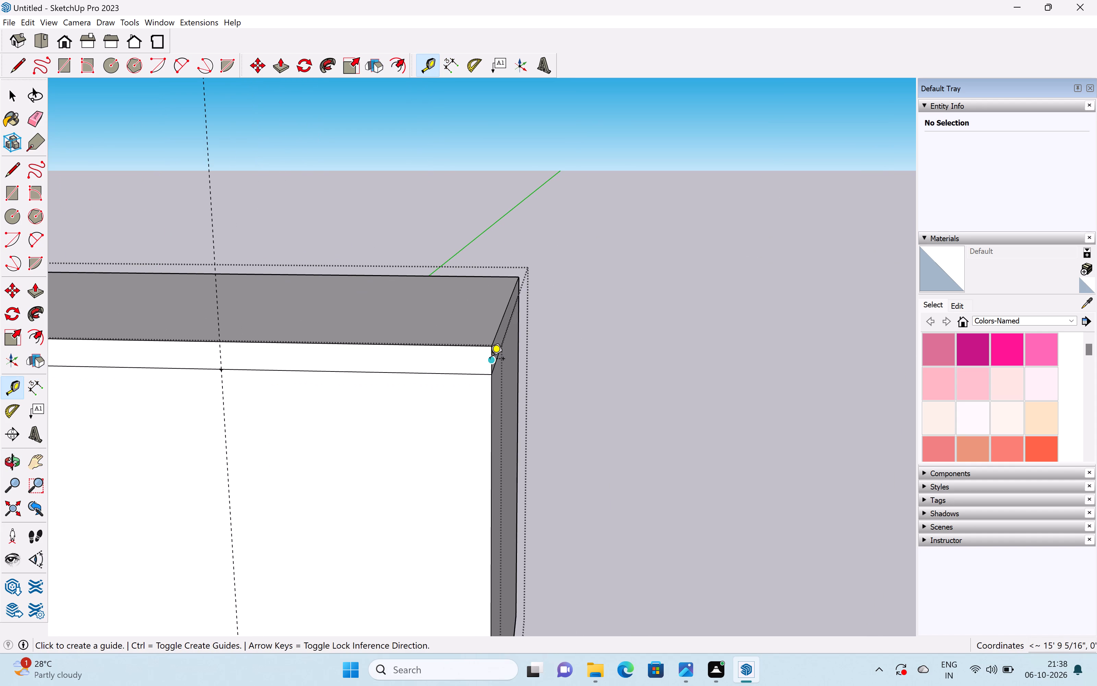
{"action": "left_click", "coordinate": [490, 360]}
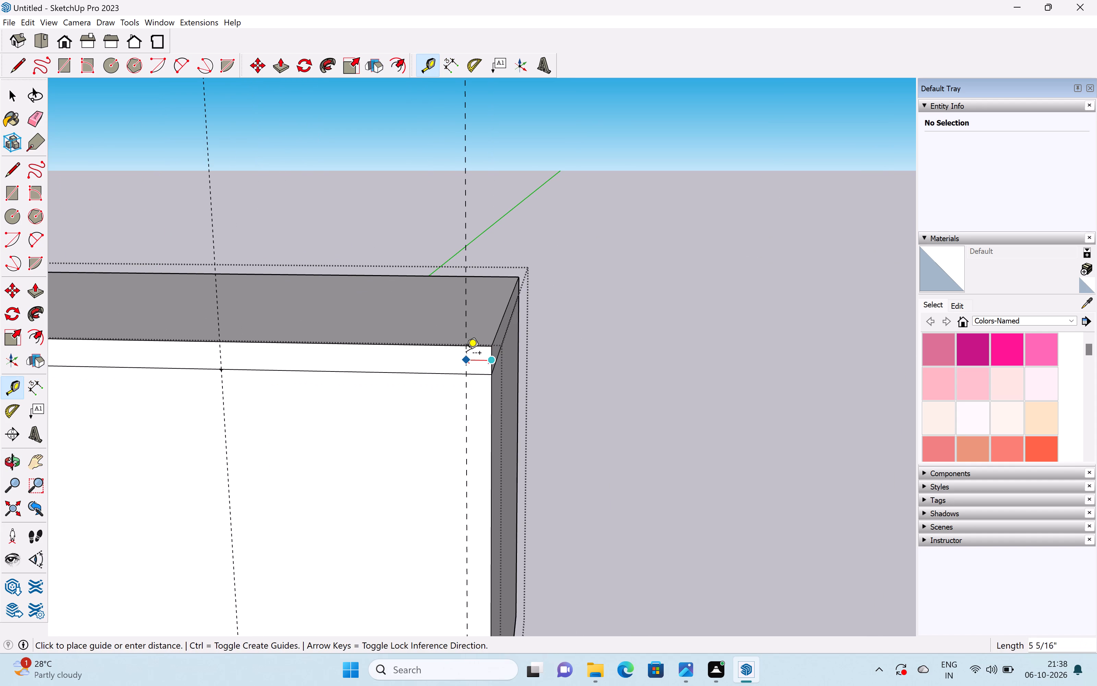
{"action": "type", "text": "8.5\""}
{"action": "key", "text": "Return"}
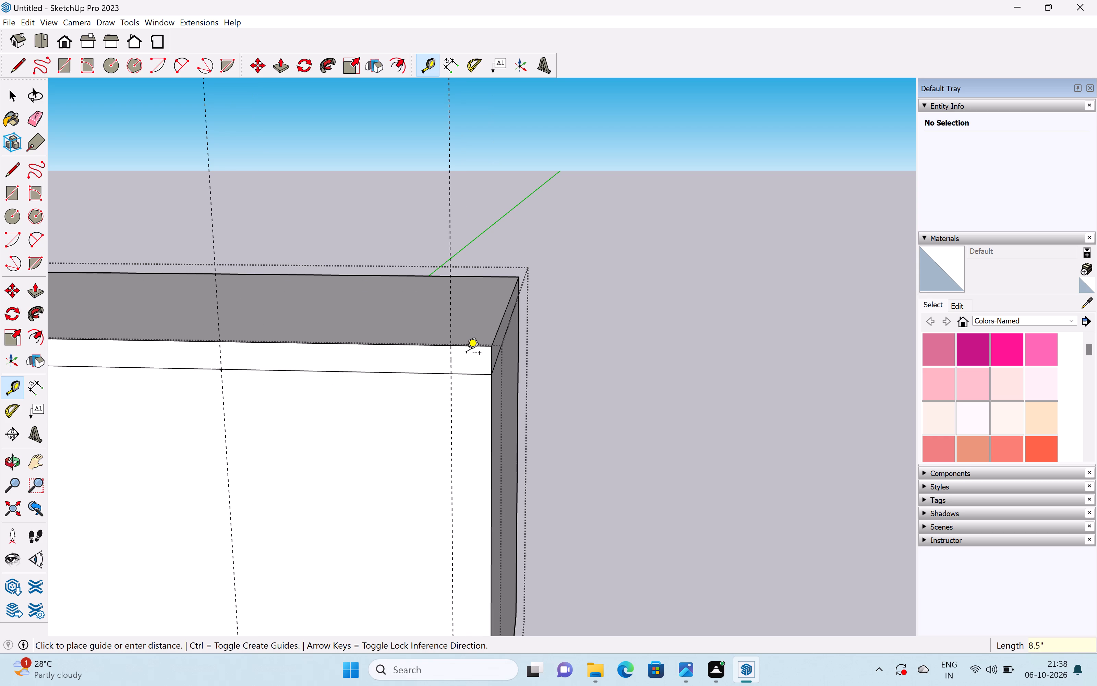
{"action": "key", "text": "Escape"}
{"action": "scroll", "coordinate": [485, 363], "scroll_direction": "down", "scroll_amount": 2}
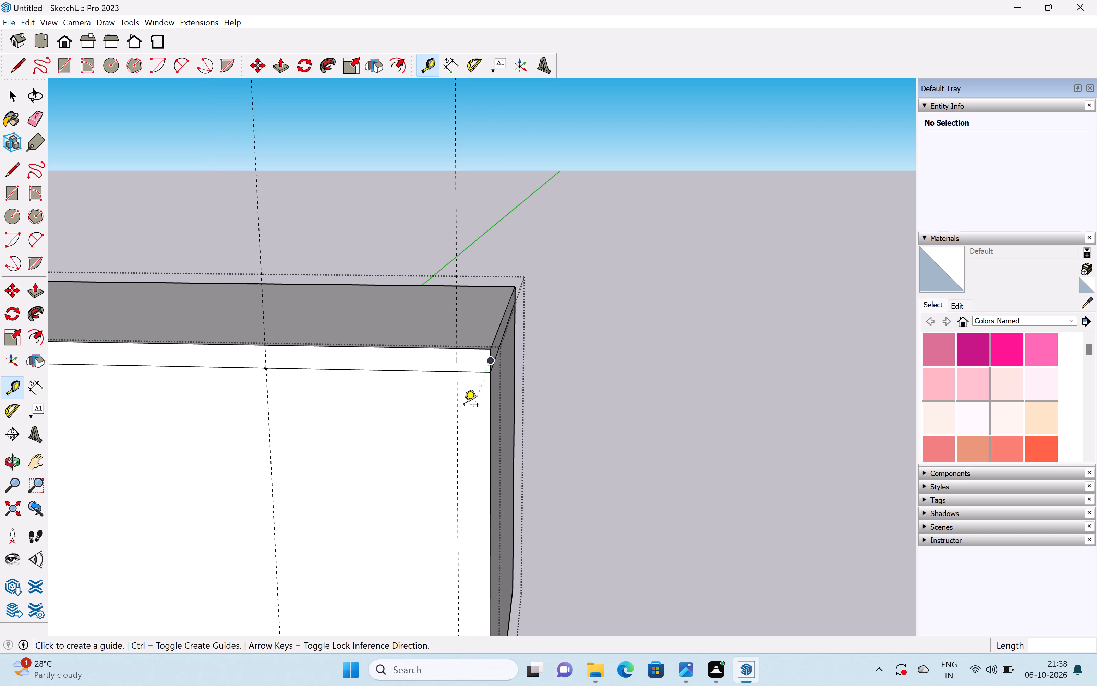
{"action": "key", "text": "space"}
Draw an 8 1/2" by 10' 6" full-height rectangle on the front face, between the new guide and the building corner.
{"action": "key", "text": "r"}
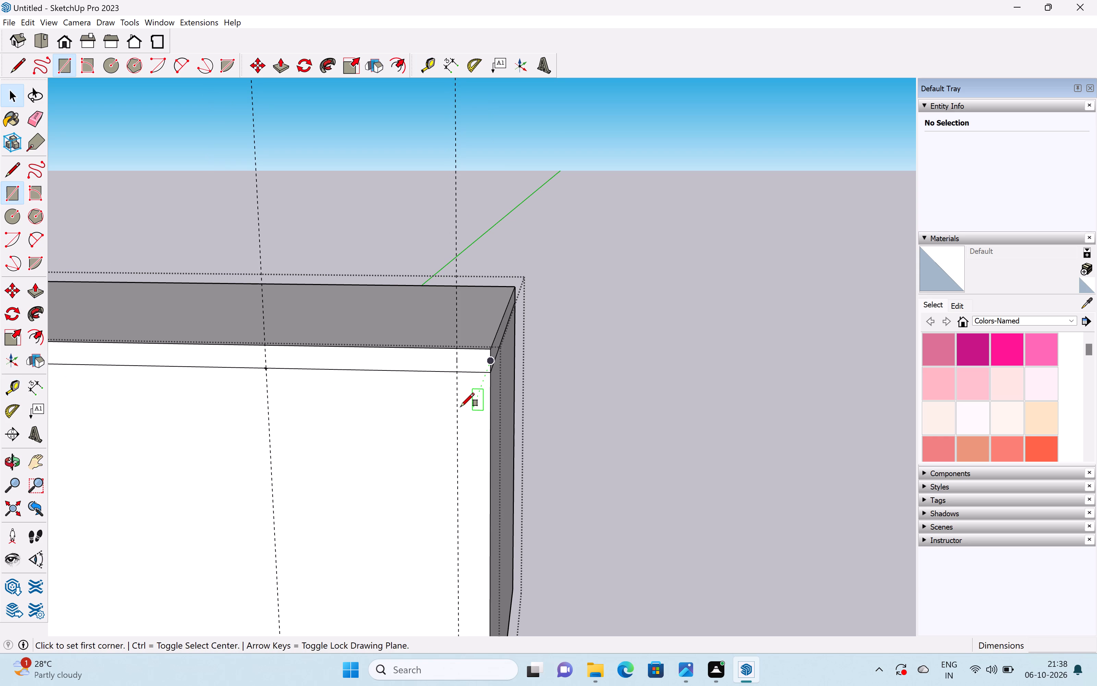
{"action": "middle_click_drag", "start_coordinate": [456, 384], "coordinate": [458, 340]}
{"action": "scroll", "coordinate": [460, 340], "scroll_direction": "down", "scroll_amount": 5}
{"action": "middle_click_drag", "start_coordinate": [465, 362], "coordinate": [466, 362], "text": "shift"}
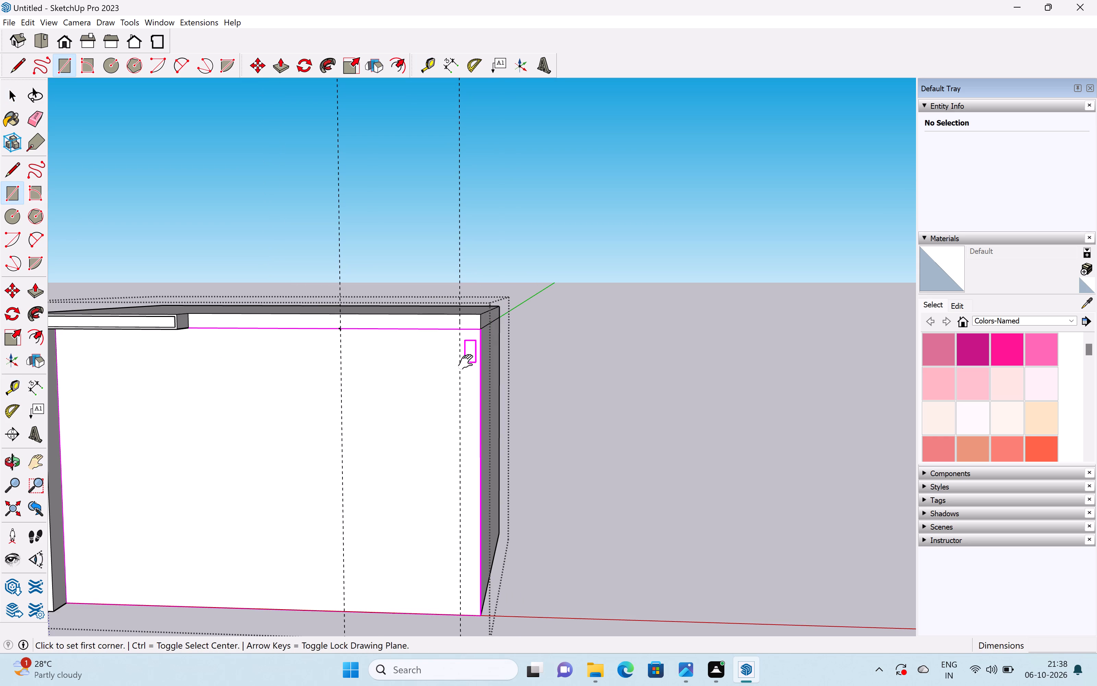
{"action": "middle_click_drag", "start_coordinate": [466, 362], "coordinate": [498, 334], "text": "shift"}
{"action": "left_click", "coordinate": [493, 285]}
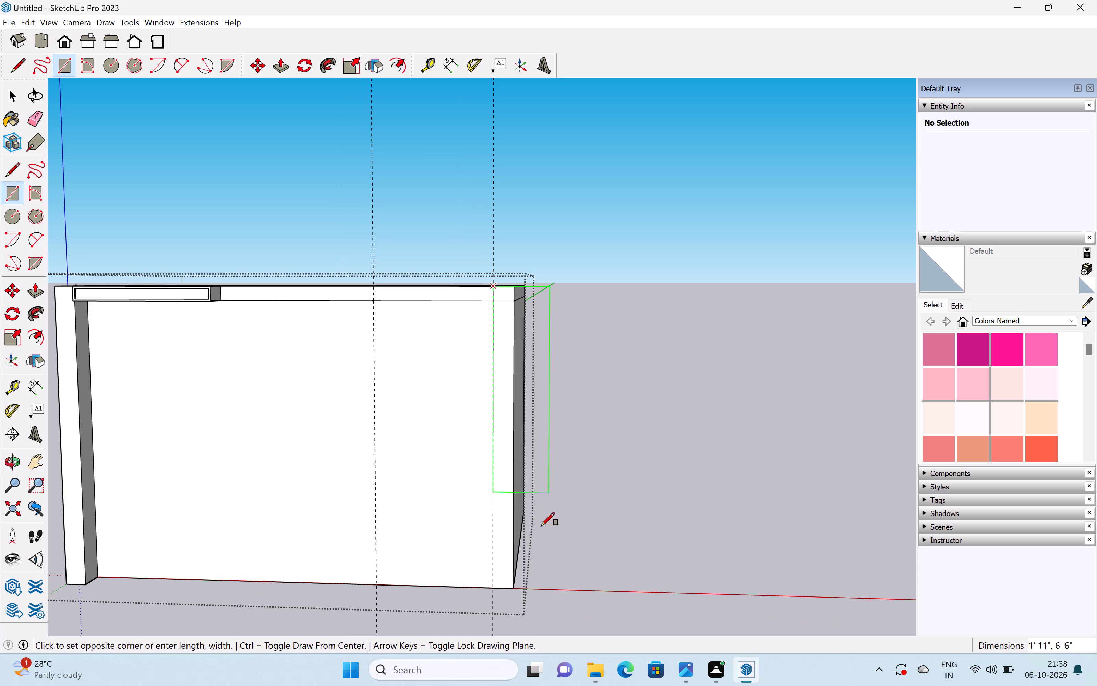
{"action": "scroll", "coordinate": [529, 573], "scroll_direction": "up", "scroll_amount": 1}
{"action": "left_click", "coordinate": [515, 590]}
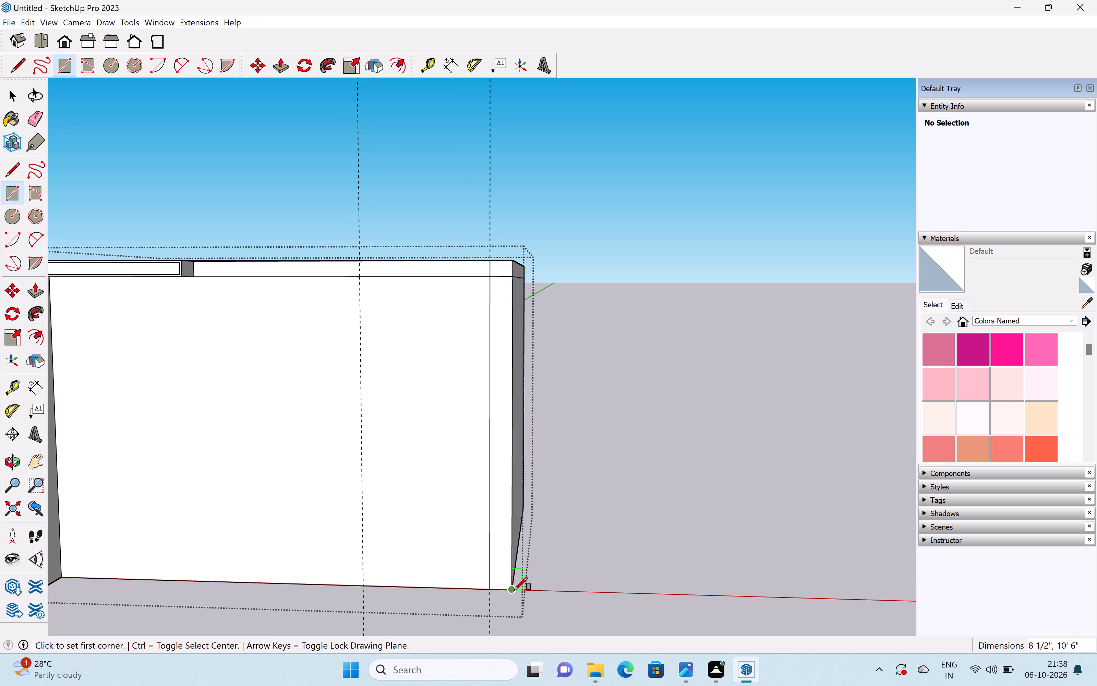
{"action": "key", "text": "space"}
Draw a vertical 6" line across the roof layer's front edge along the older guide.
{"action": "scroll", "coordinate": [404, 228], "scroll_direction": "down", "scroll_amount": 1}
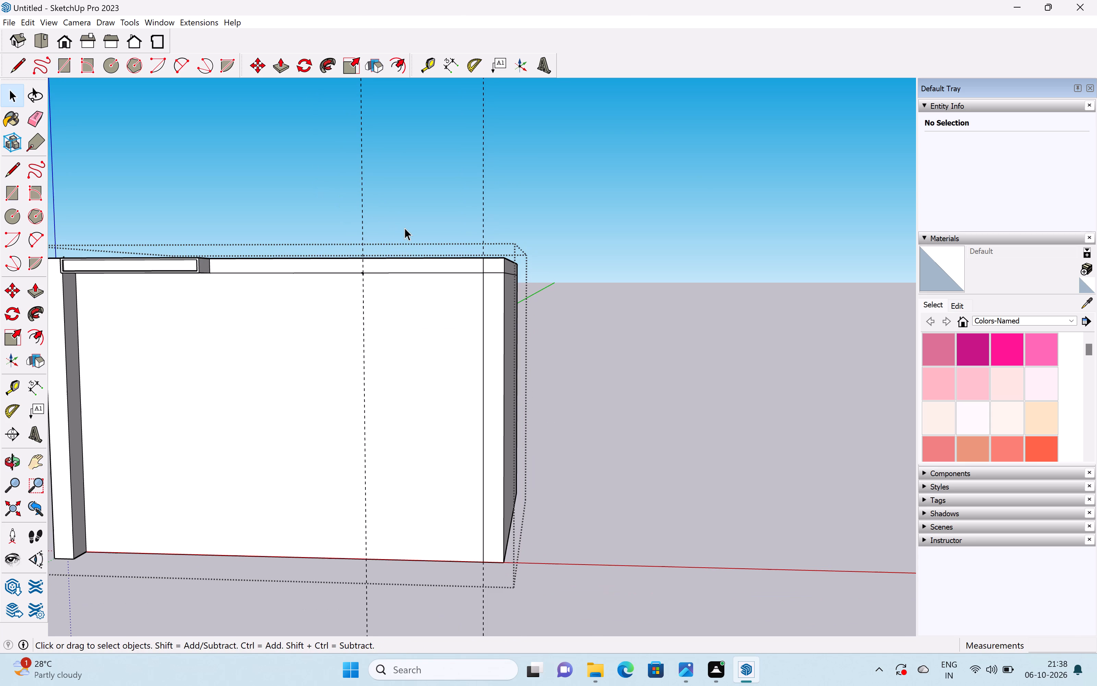
{"action": "scroll", "coordinate": [414, 269], "scroll_direction": "up", "scroll_amount": 2}
{"action": "key", "text": "l"}
{"action": "key", "text": "Return"}
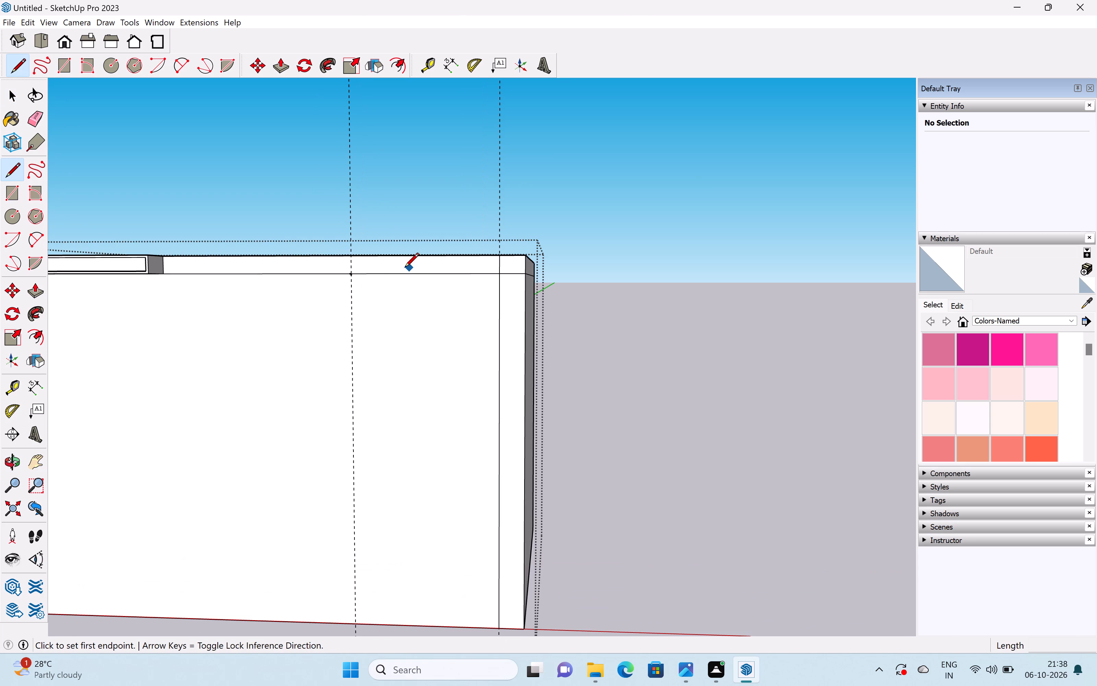
{"action": "left_click", "coordinate": [350, 258]}
{"action": "left_click", "coordinate": [352, 277]}
{"action": "key", "text": "space"}
Hide all guides in the model.
{"action": "scroll", "coordinate": [373, 251], "scroll_direction": "up", "scroll_amount": 1}
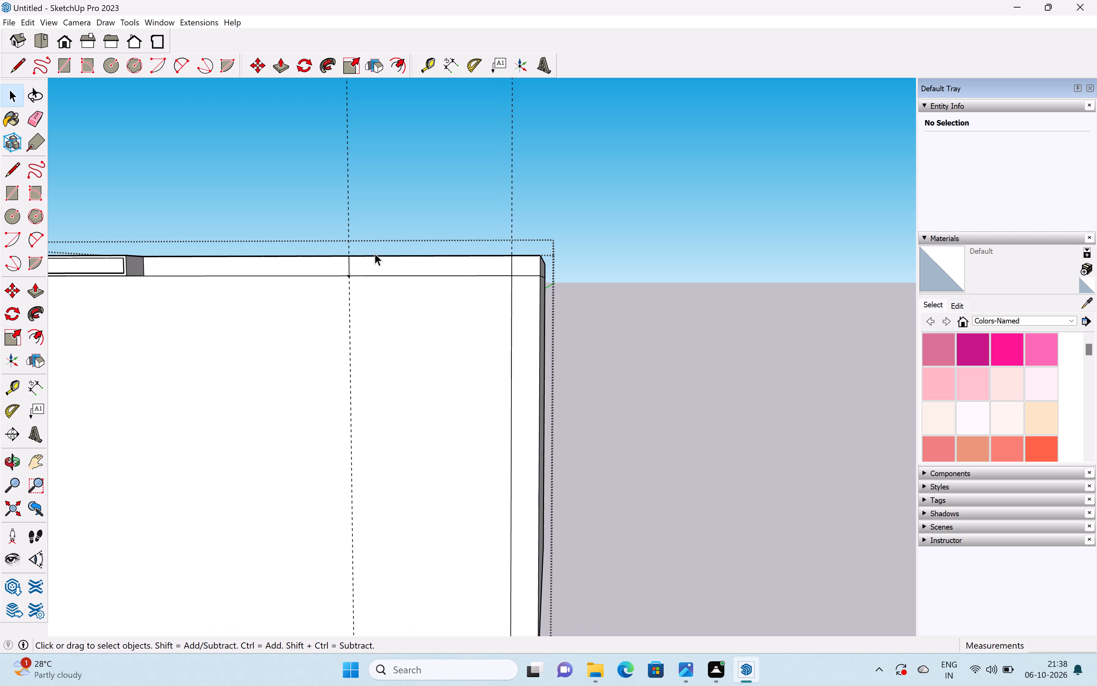
{"action": "left_click", "coordinate": [60, 20]}
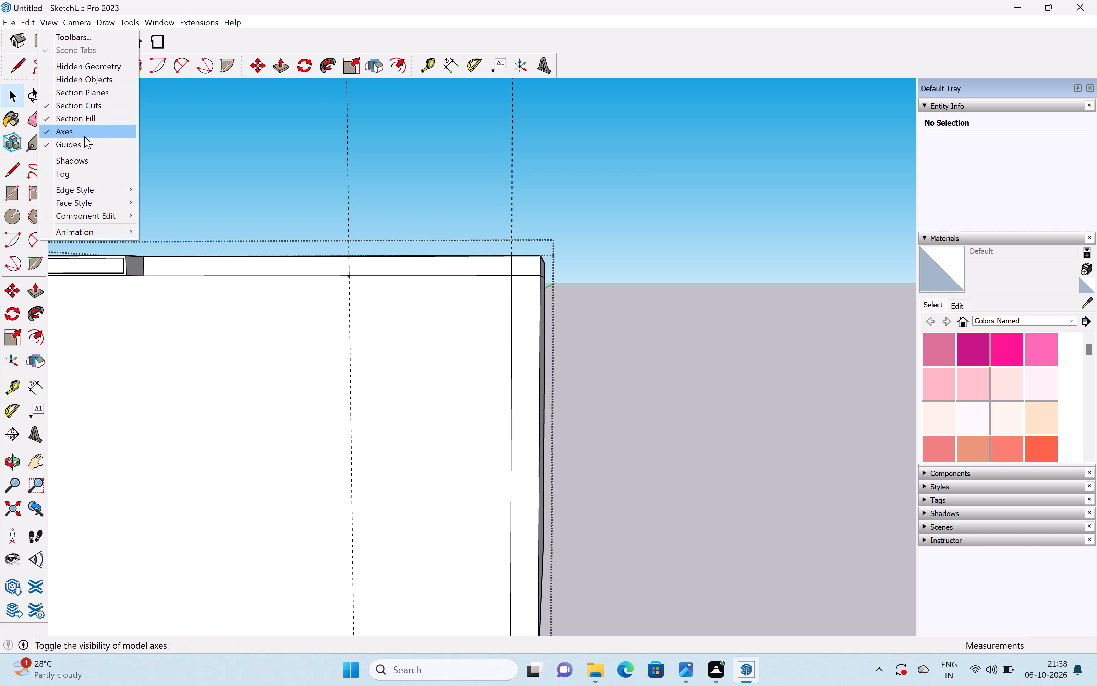
{"action": "left_click", "coordinate": [85, 144]}
Pull the roof-edge band segment between the new 6" line and the corner column forward about 2' 5 5/16".
{"action": "key", "text": "p"}
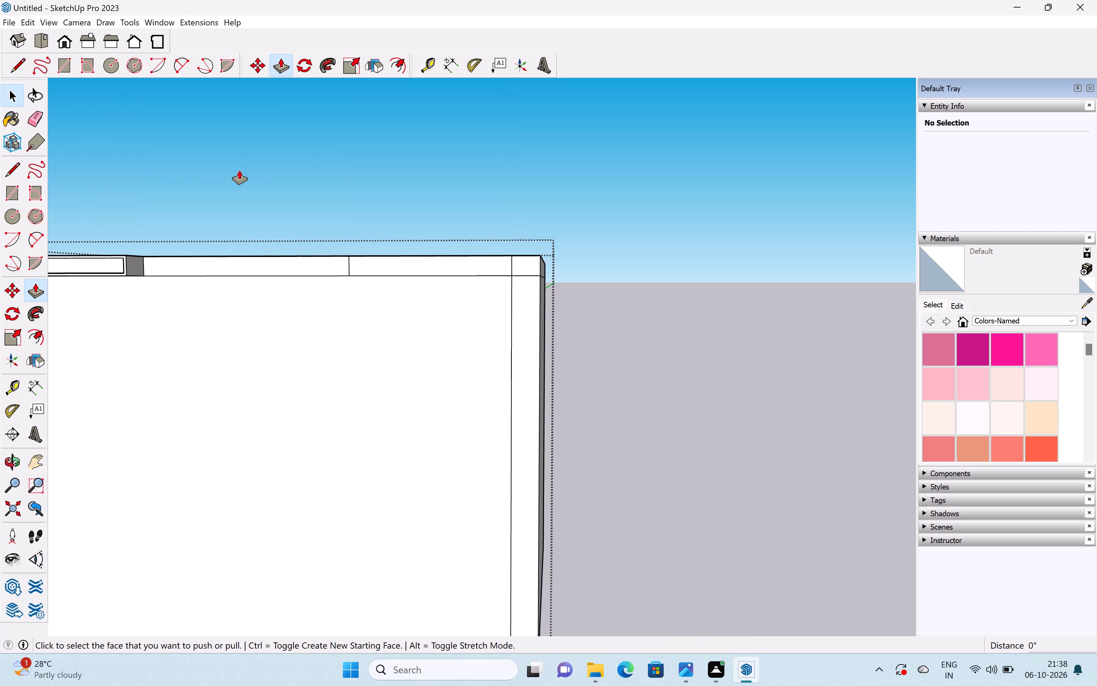
{"action": "left_click_drag", "start_coordinate": [398, 263], "coordinate": [379, 283]}
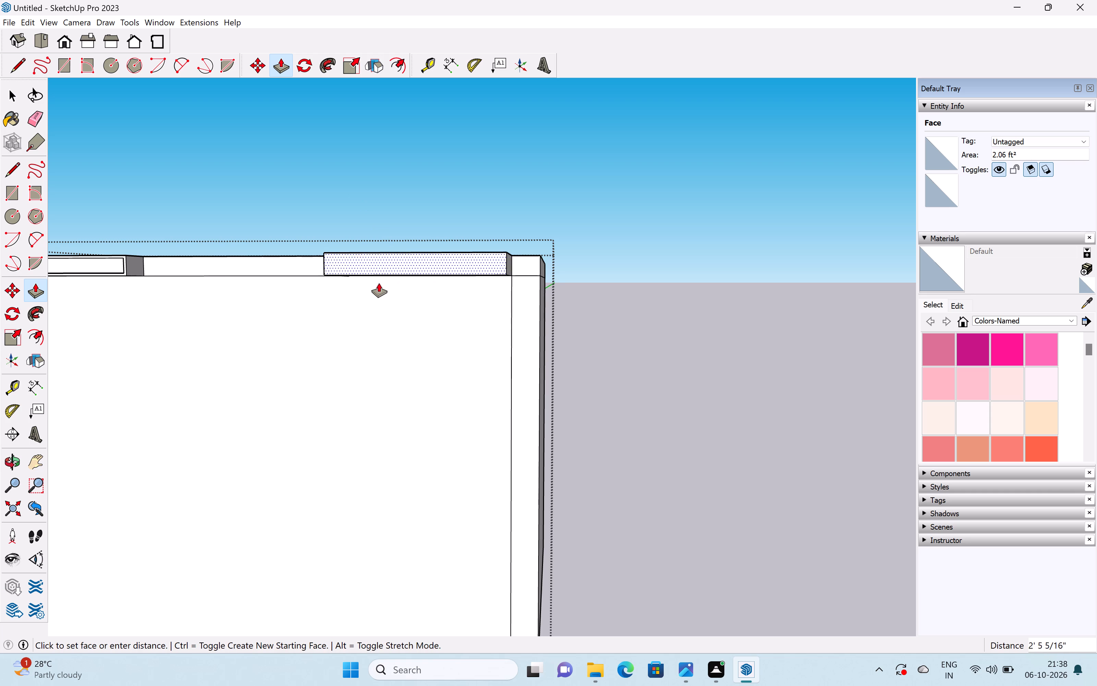
{"action": "left_click_drag", "start_coordinate": [379, 283], "coordinate": [379, 283]}
{"action": "key", "text": "Escape"}
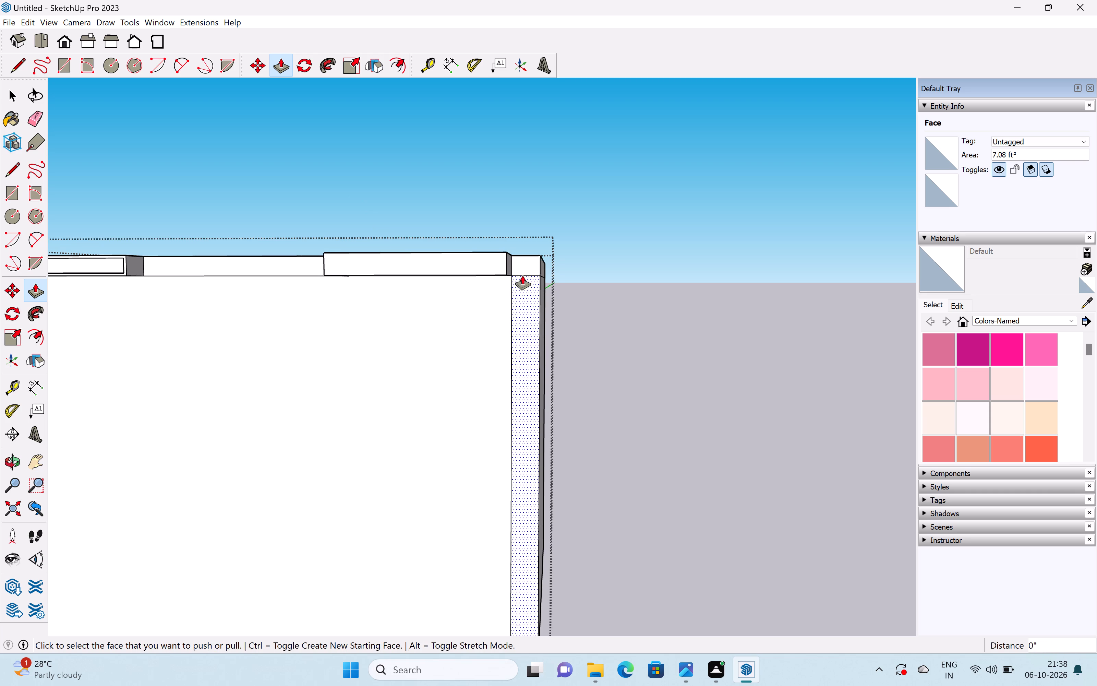
Erase the horizontal edge separating the roof layer's corner piece from the column face below it.
{"action": "scroll", "coordinate": [522, 269], "scroll_direction": "up", "scroll_amount": 2}
{"action": "key", "text": "space"}
{"action": "scroll", "coordinate": [516, 306], "scroll_direction": "up", "scroll_amount": 3}
{"action": "key", "text": "e"}
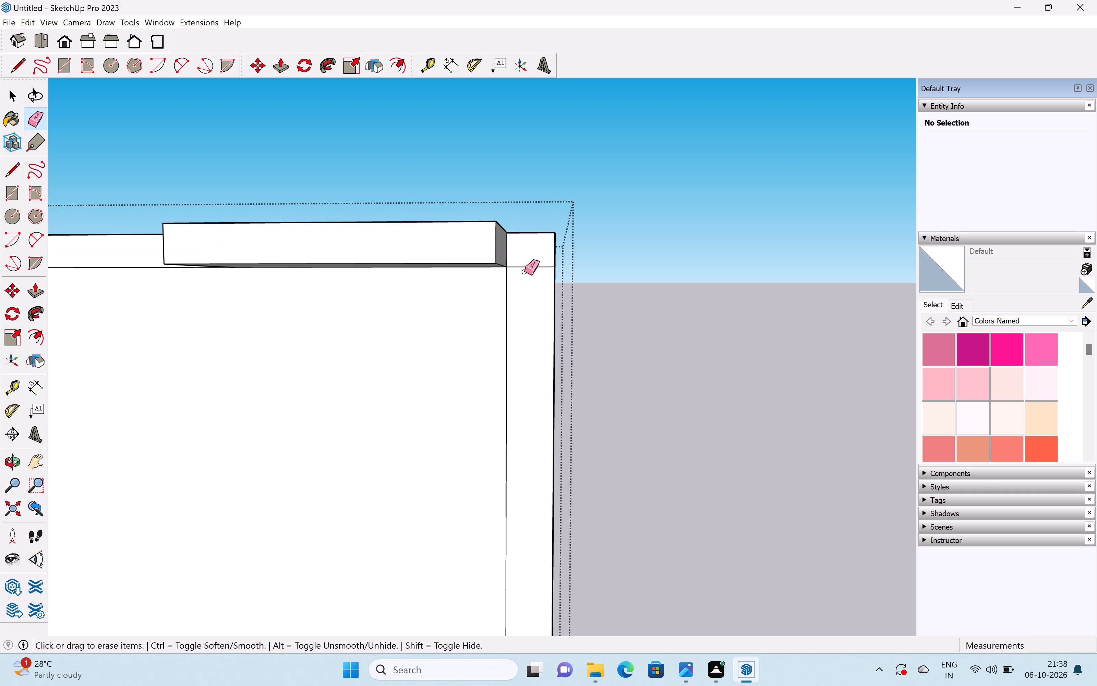
{"action": "left_click_drag", "start_coordinate": [525, 260], "coordinate": [520, 286]}
{"action": "key", "text": "space"}
Pull the full-height 8.5" corner column face forward, flush with the front of the opposite corner column.
{"action": "scroll", "coordinate": [518, 288], "scroll_direction": "down", "scroll_amount": 10}
{"action": "middle_click_drag", "start_coordinate": [523, 305], "coordinate": [575, 406]}
{"action": "key", "text": "p"}
{"action": "left_click_drag", "start_coordinate": [544, 407], "coordinate": [546, 455]}
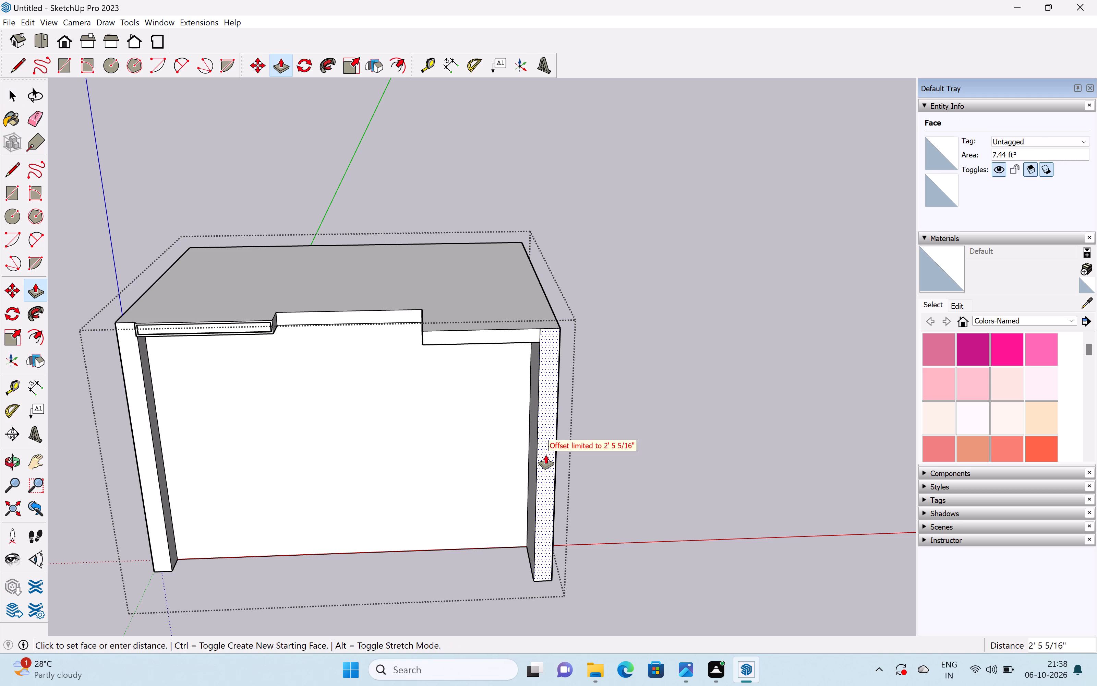
{"action": "left_click_drag", "start_coordinate": [546, 455], "coordinate": [158, 545]}
Pull the new roof band's free end face 3 1/2" toward the middle of the front.
{"action": "scroll", "coordinate": [290, 467], "scroll_direction": "down", "scroll_amount": 5}
{"action": "middle_click_drag", "start_coordinate": [424, 375], "coordinate": [408, 344]}
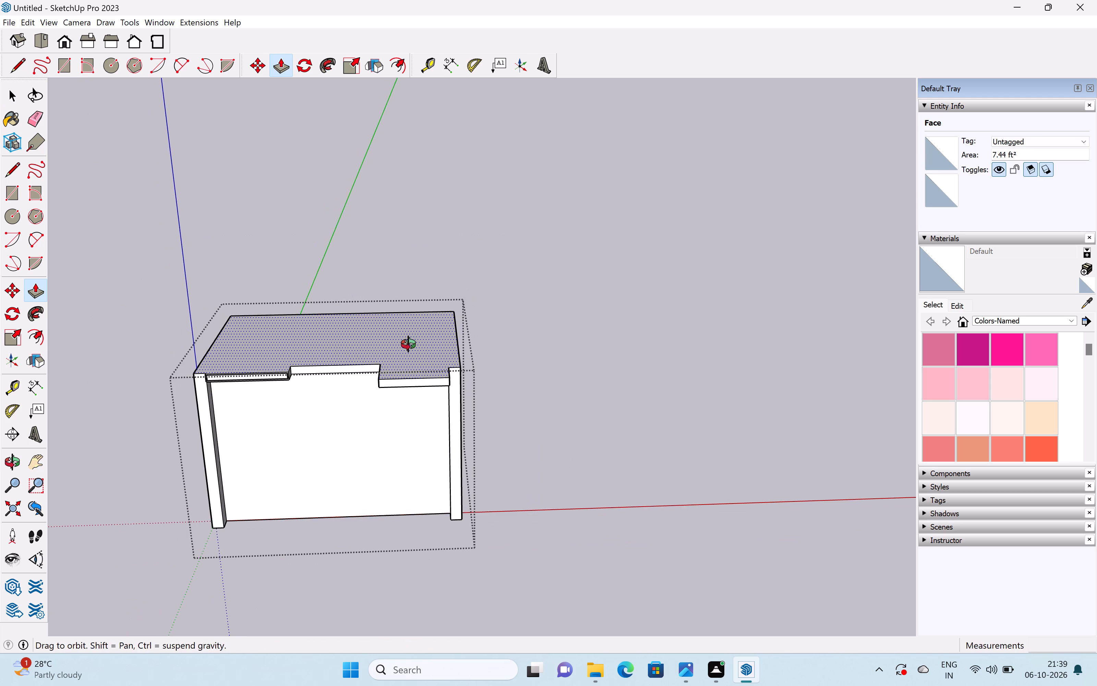
{"action": "middle_click_drag", "start_coordinate": [408, 344], "coordinate": [379, 343]}
{"action": "scroll", "coordinate": [404, 375], "scroll_direction": "up", "scroll_amount": 8}
{"action": "middle_click_drag", "start_coordinate": [292, 375], "coordinate": [559, 351]}
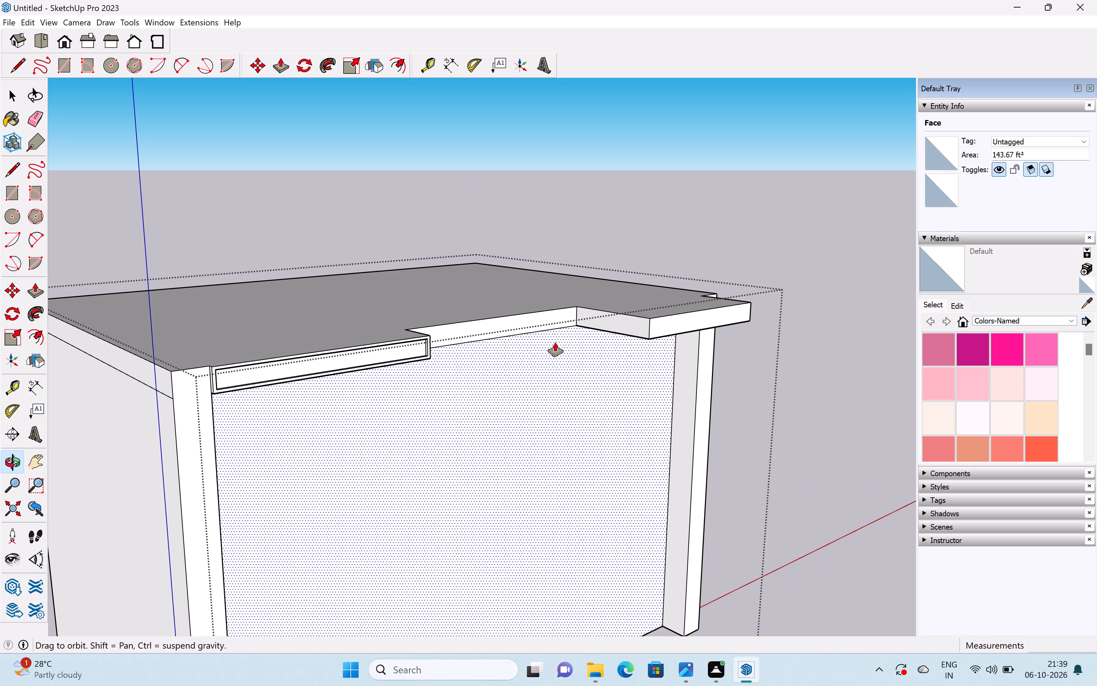
{"action": "left_click_drag", "start_coordinate": [607, 318], "coordinate": [599, 318]}
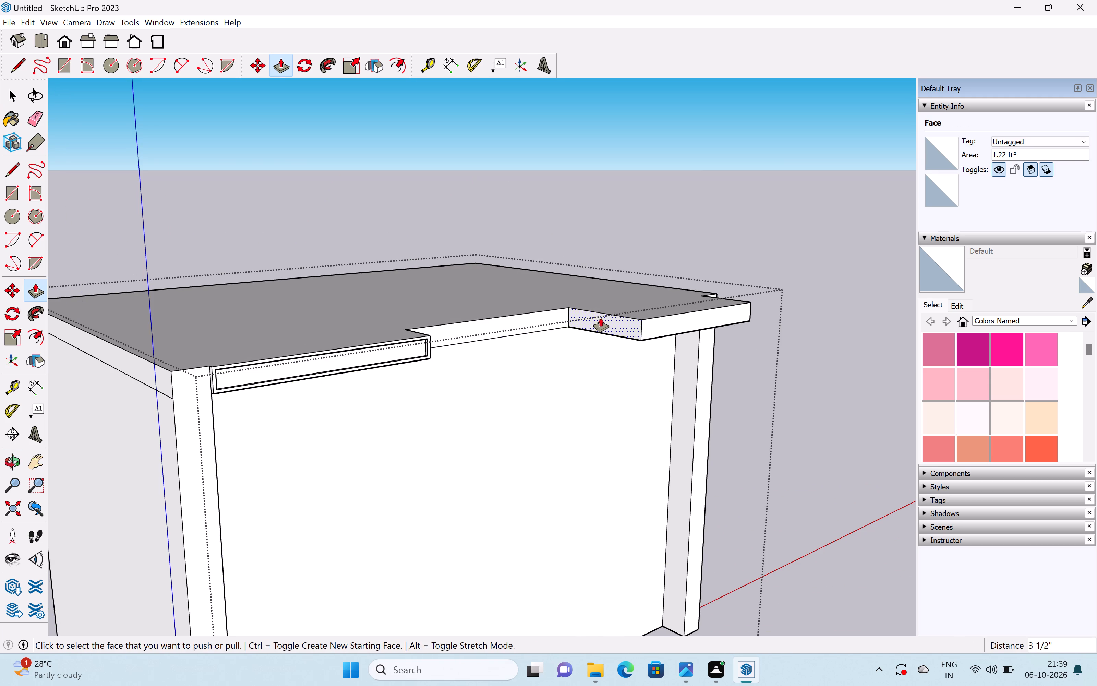
Push the new roof band's front face back 1' 6 1/8", level with the opposite band.
{"action": "scroll", "coordinate": [601, 318], "scroll_direction": "down", "scroll_amount": 6}
{"action": "middle_click_drag", "start_coordinate": [656, 361], "coordinate": [367, 360]}
{"action": "scroll", "coordinate": [527, 325], "scroll_direction": "up", "scroll_amount": 4}
{"action": "left_click_drag", "start_coordinate": [539, 339], "coordinate": [535, 339]}
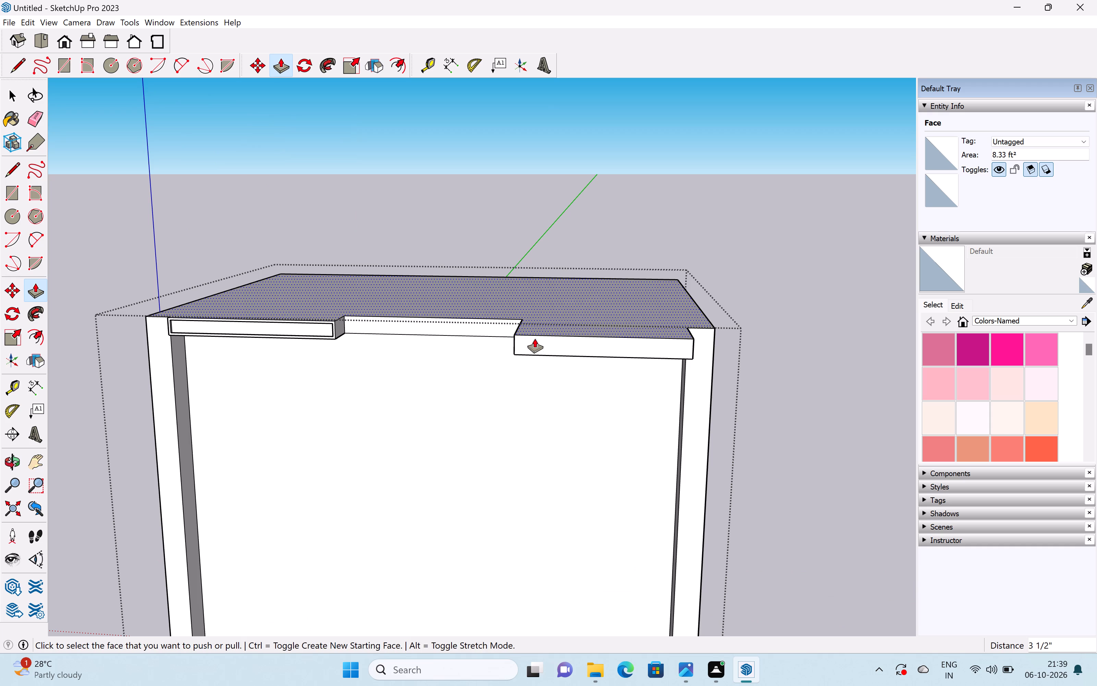
{"action": "left_click_drag", "start_coordinate": [535, 339], "coordinate": [314, 326]}
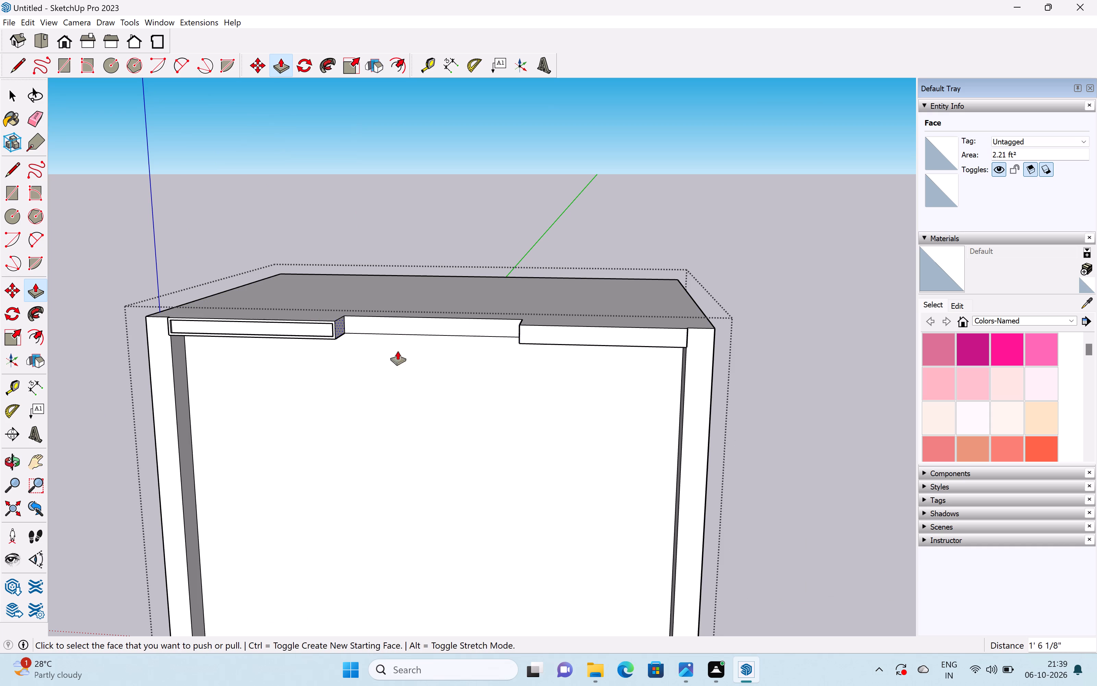
Offset the new roof band's front face inward by about 1 9/16".
{"action": "scroll", "coordinate": [553, 360], "scroll_direction": "up", "scroll_amount": 5}
{"action": "middle_click_drag", "start_coordinate": [540, 336], "coordinate": [525, 348]}
{"action": "scroll", "coordinate": [522, 348], "scroll_direction": "down", "scroll_amount": 12}
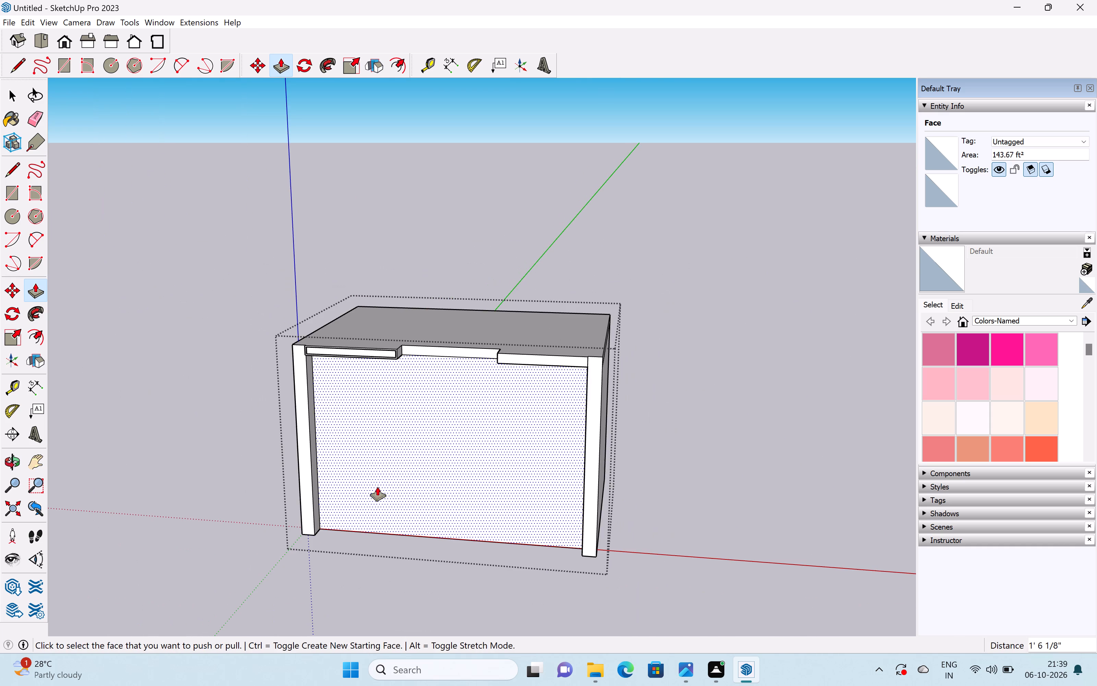
{"action": "middle_click_drag", "start_coordinate": [381, 486], "coordinate": [451, 446]}
{"action": "middle_click_drag", "start_coordinate": [444, 440], "coordinate": [353, 439], "text": "shift"}
{"action": "middle_click_drag", "start_coordinate": [370, 436], "coordinate": [377, 424]}
{"action": "key", "text": "space"}
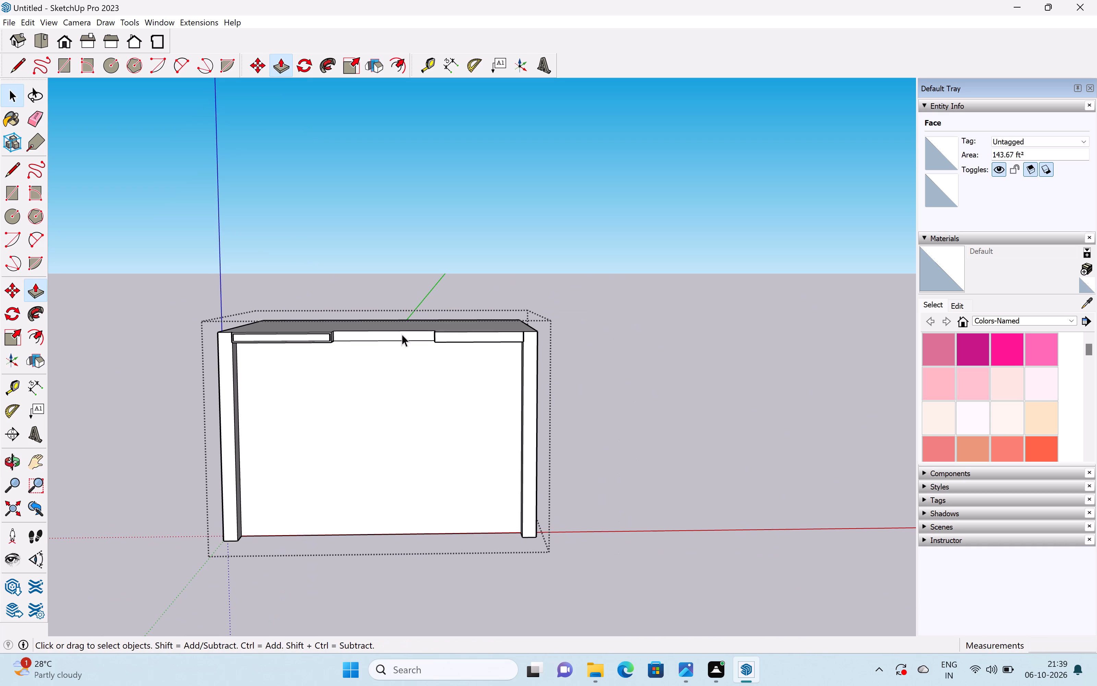
{"action": "left_click", "coordinate": [405, 61]}
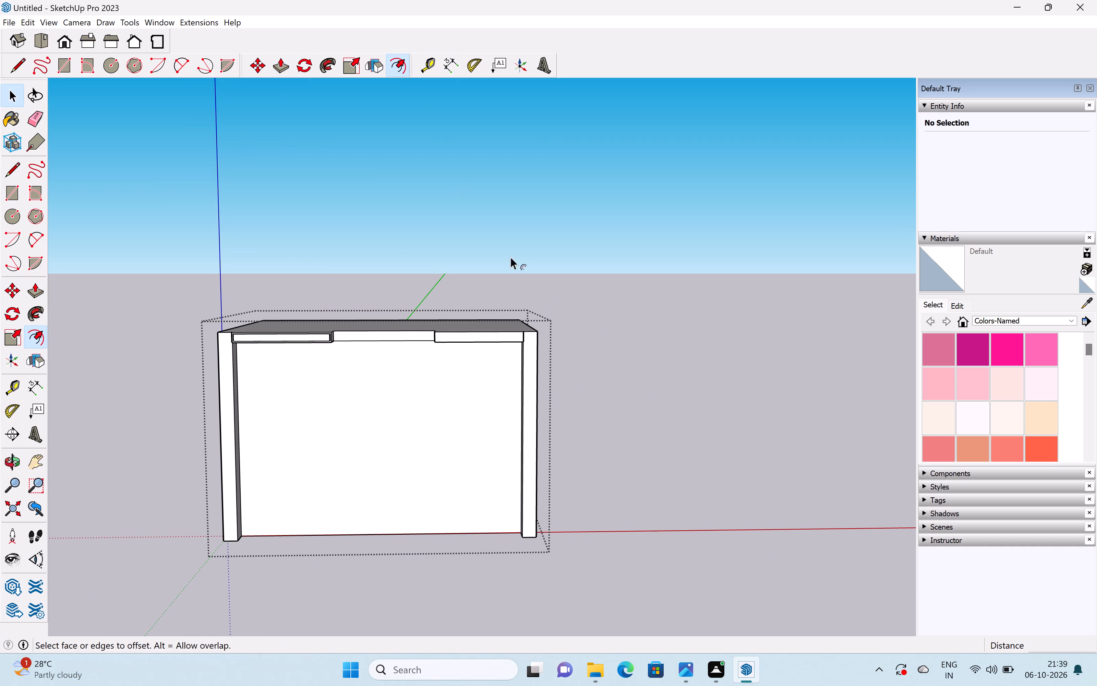
{"action": "scroll", "coordinate": [527, 282], "scroll_direction": "up", "scroll_amount": 6}
{"action": "scroll", "coordinate": [453, 358], "scroll_direction": "up", "scroll_amount": 4}
{"action": "left_click", "coordinate": [434, 360]}
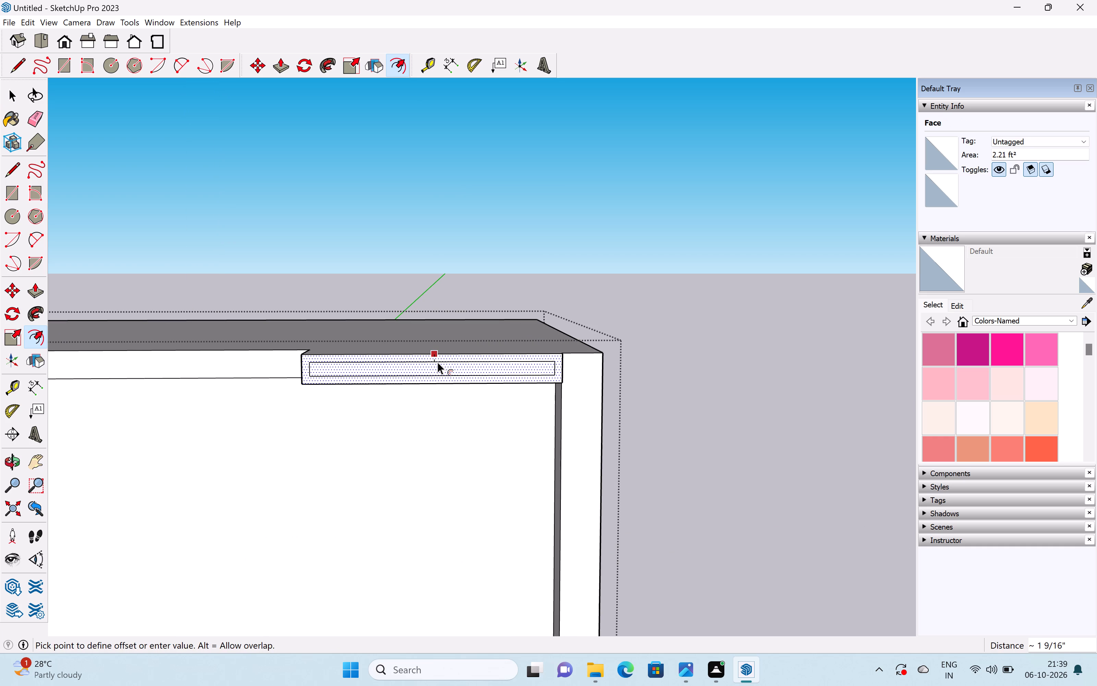
{"action": "left_click", "coordinate": [437, 362]}
{"action": "key", "text": "space"}
Push the offset inner rectangle of the new roof band inward 4 3/4" to form a recess.
{"action": "scroll", "coordinate": [448, 386], "scroll_direction": "up", "scroll_amount": 4}
{"action": "left_click", "coordinate": [452, 360]}
{"action": "scroll", "coordinate": [452, 360], "scroll_direction": "up", "scroll_amount": 2}
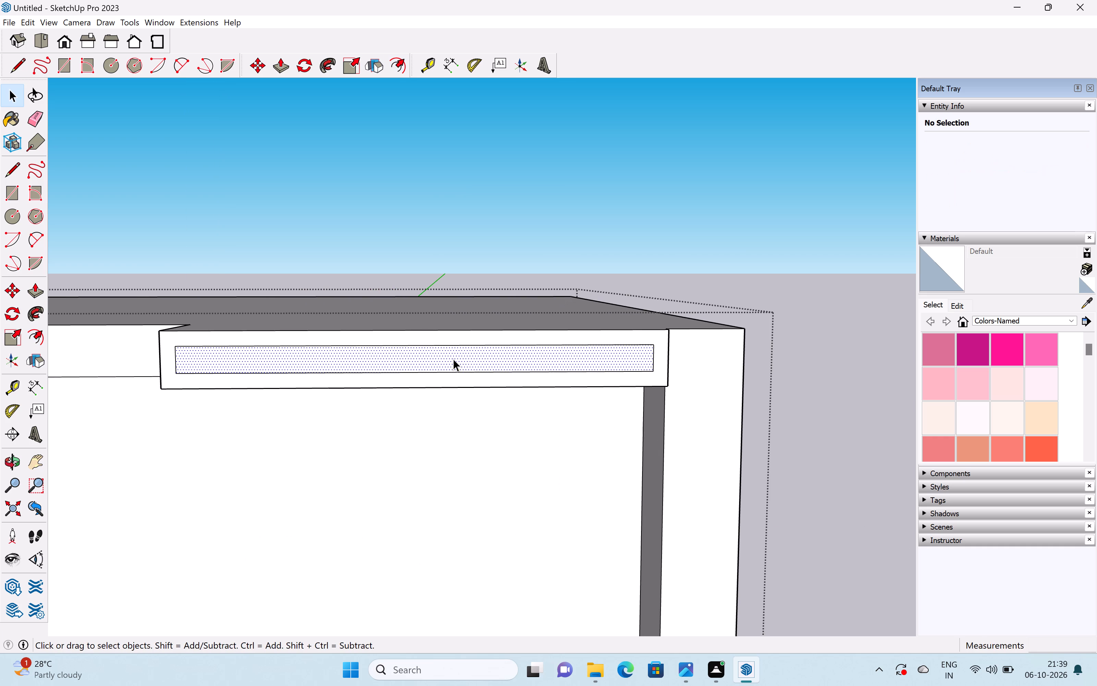
{"action": "key", "text": "p"}
{"action": "left_click_drag", "start_coordinate": [458, 357], "coordinate": [466, 353]}
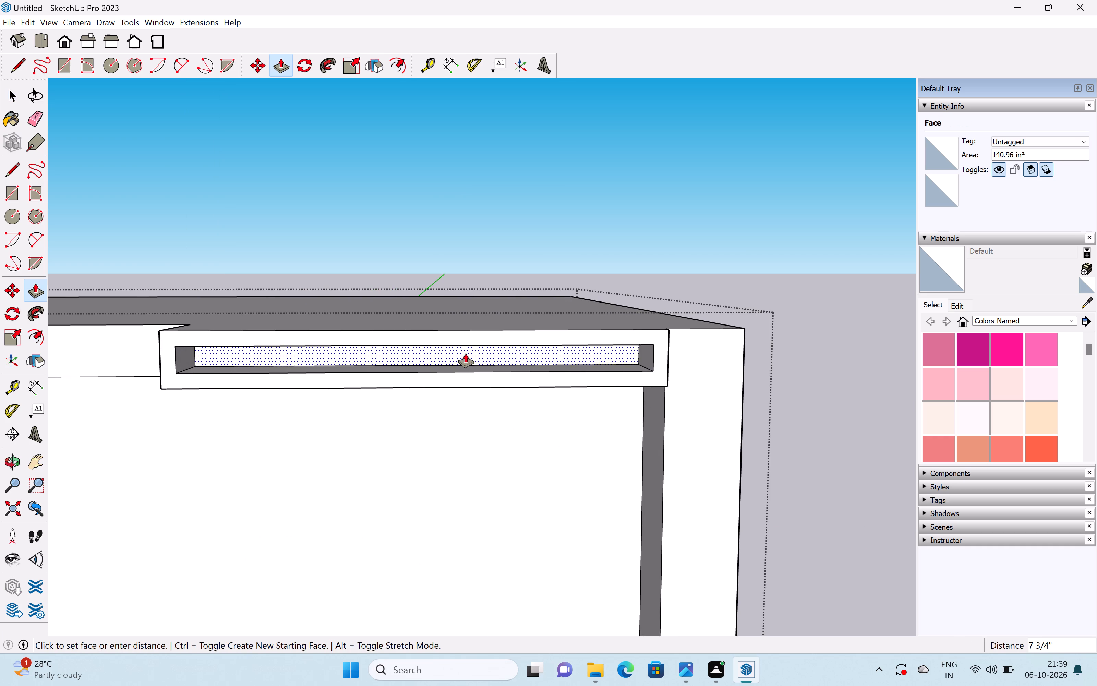
{"action": "left_click_drag", "start_coordinate": [466, 353], "coordinate": [468, 350]}
Push the frame face around the new band's recess back about 1 3/16".
{"action": "middle_click_drag", "start_coordinate": [216, 395], "coordinate": [385, 374]}
{"action": "scroll", "coordinate": [400, 363], "scroll_direction": "down", "scroll_amount": 12}
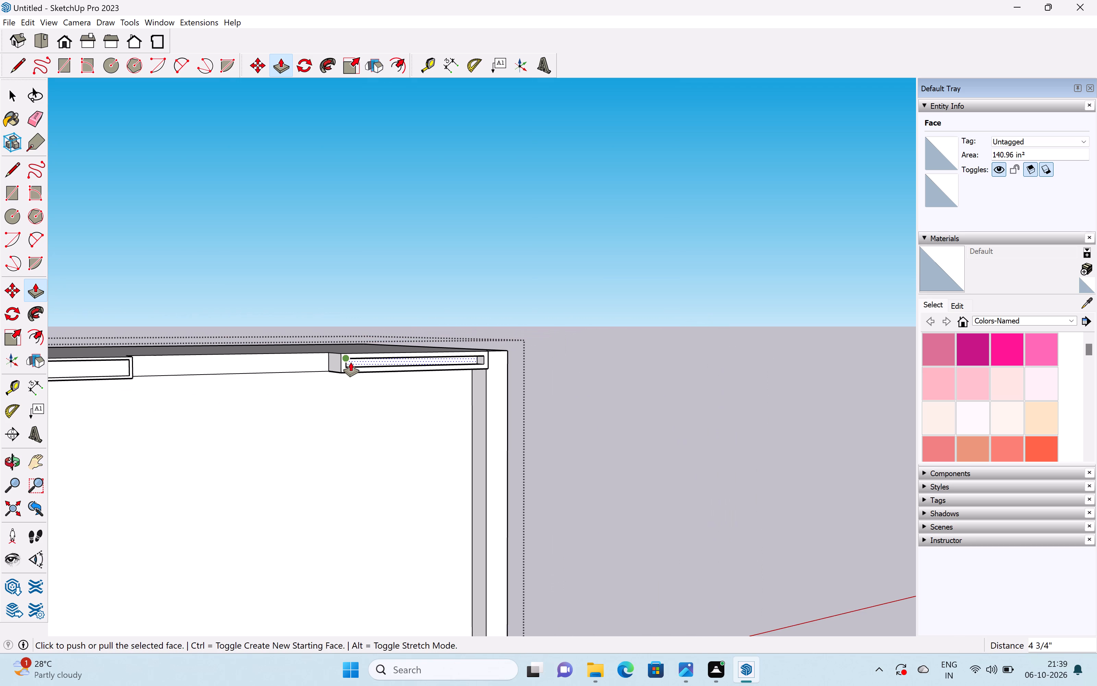
{"action": "scroll", "coordinate": [351, 363], "scroll_direction": "down", "scroll_amount": 1}
{"action": "middle_click_drag", "start_coordinate": [349, 367], "coordinate": [474, 380], "text": "shift"}
{"action": "scroll", "coordinate": [440, 378], "scroll_direction": "up", "scroll_amount": 5}
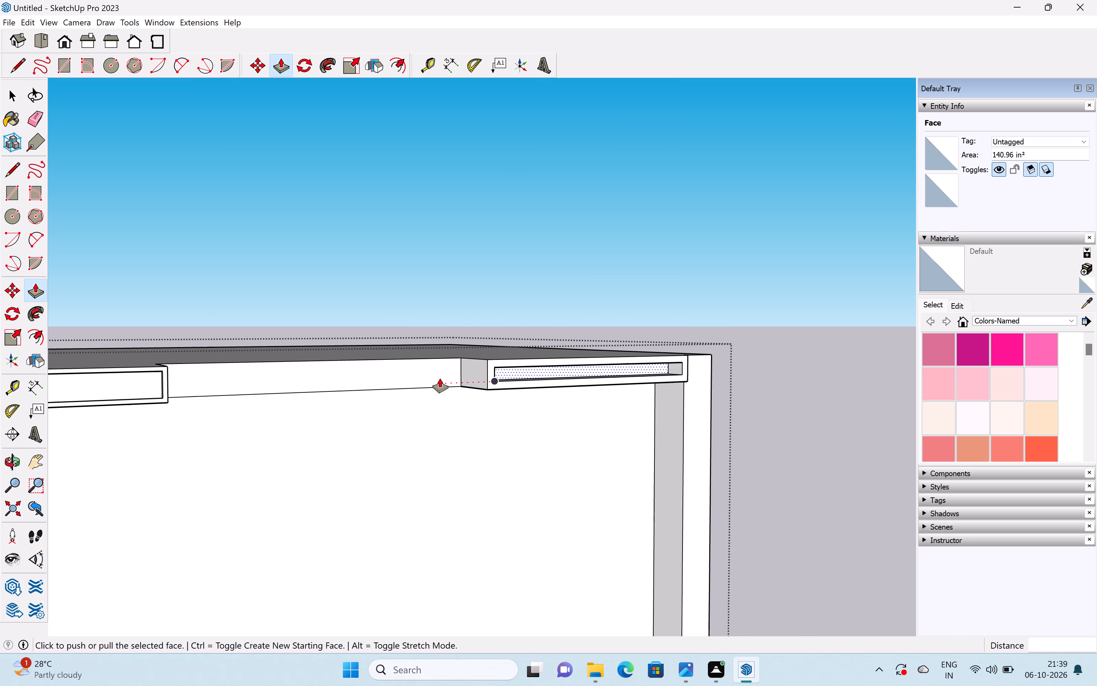
{"action": "left_click_drag", "start_coordinate": [492, 377], "coordinate": [487, 376]}
{"action": "key", "text": "Escape"}
{"action": "scroll", "coordinate": [493, 369], "scroll_direction": "up", "scroll_amount": 3}
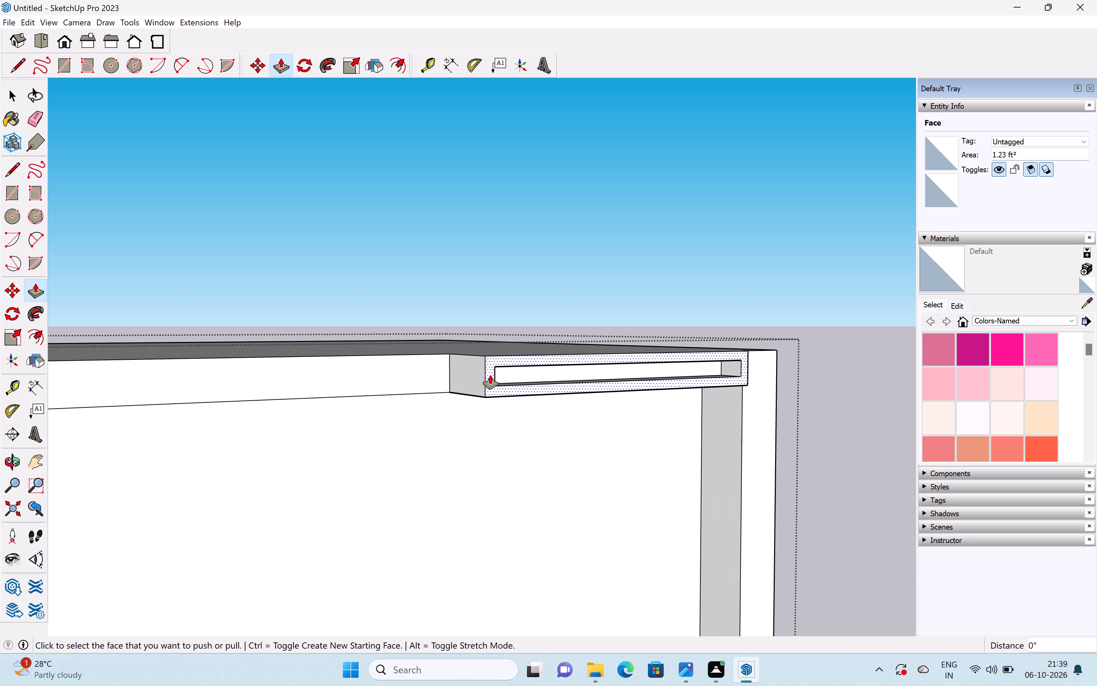
{"action": "left_click_drag", "start_coordinate": [490, 375], "coordinate": [486, 374]}
Push the recess's end face near the middle of the front 1/2" outward to thin the frame there.
{"action": "scroll", "coordinate": [481, 374], "scroll_direction": "down", "scroll_amount": 4}
{"action": "scroll", "coordinate": [509, 379], "scroll_direction": "down", "scroll_amount": 5}
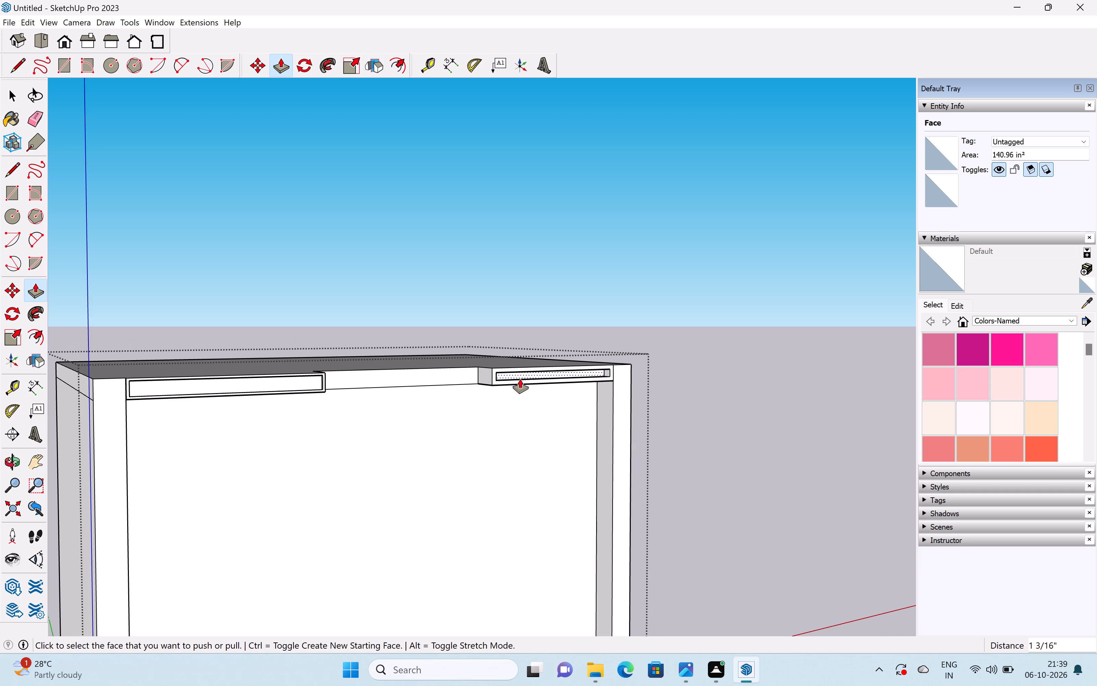
{"action": "middle_click_drag", "start_coordinate": [550, 372], "coordinate": [249, 438]}
{"action": "scroll", "coordinate": [410, 397], "scroll_direction": "up", "scroll_amount": 6}
{"action": "scroll", "coordinate": [333, 395], "scroll_direction": "up", "scroll_amount": 6}
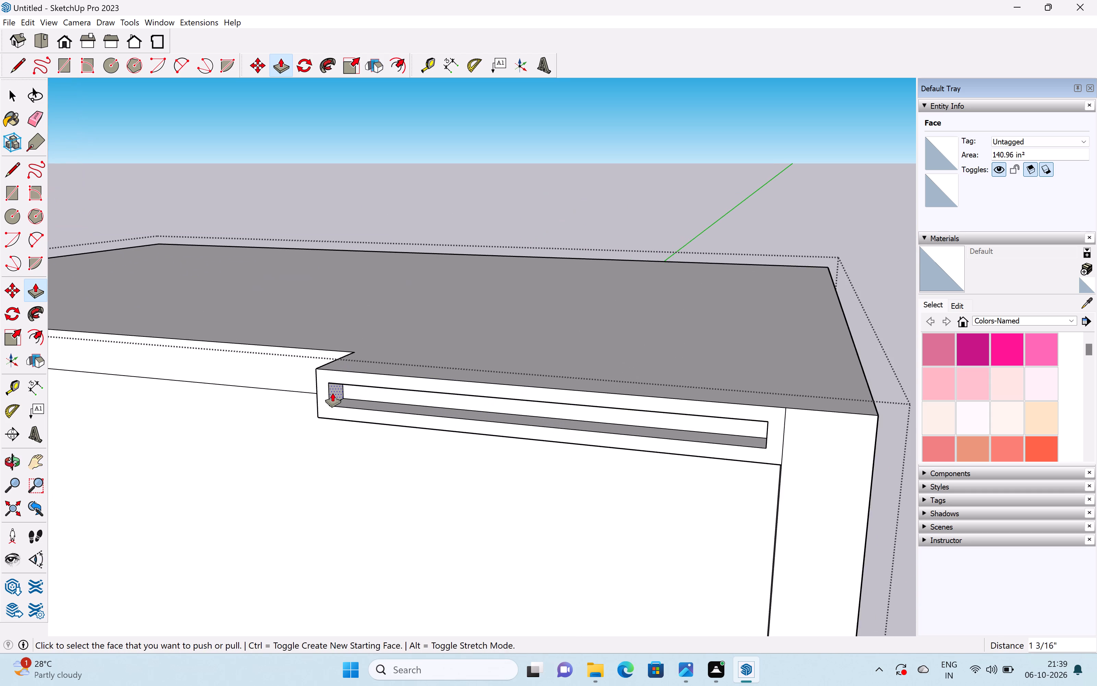
{"action": "scroll", "coordinate": [333, 393], "scroll_direction": "up", "scroll_amount": 10}
{"action": "left_click_drag", "start_coordinate": [335, 386], "coordinate": [324, 386]}
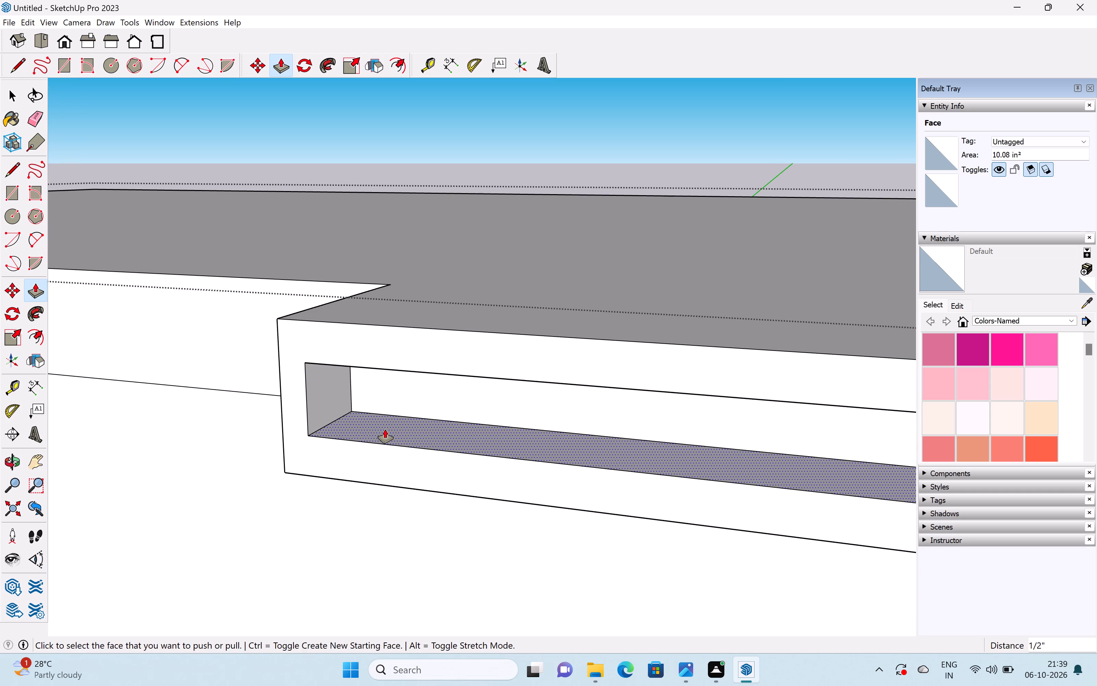
Thin the recess frame by pushing the recess's bottom face down and its top face up 5/16".
{"action": "left_click_drag", "start_coordinate": [385, 429], "coordinate": [387, 447]}
{"action": "middle_click_drag", "start_coordinate": [408, 396], "coordinate": [476, 301]}
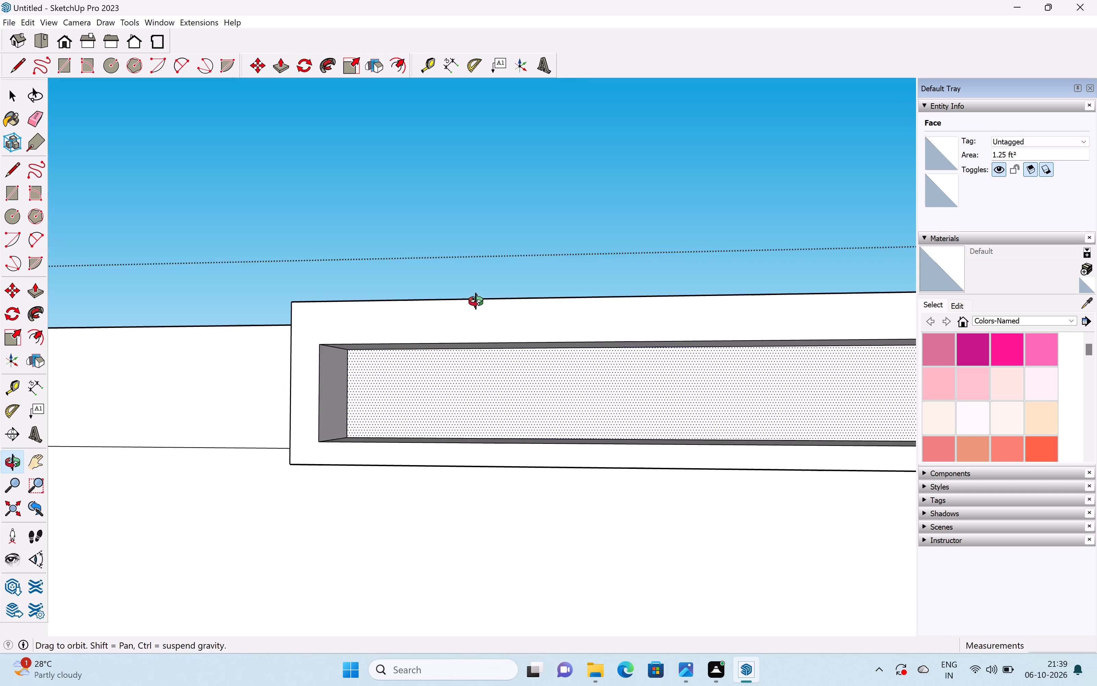
{"action": "middle_click_drag", "start_coordinate": [476, 301], "coordinate": [483, 249]}
{"action": "left_click_drag", "start_coordinate": [474, 329], "coordinate": [475, 321]}
{"action": "scroll", "coordinate": [473, 320], "scroll_direction": "down", "scroll_amount": 8}
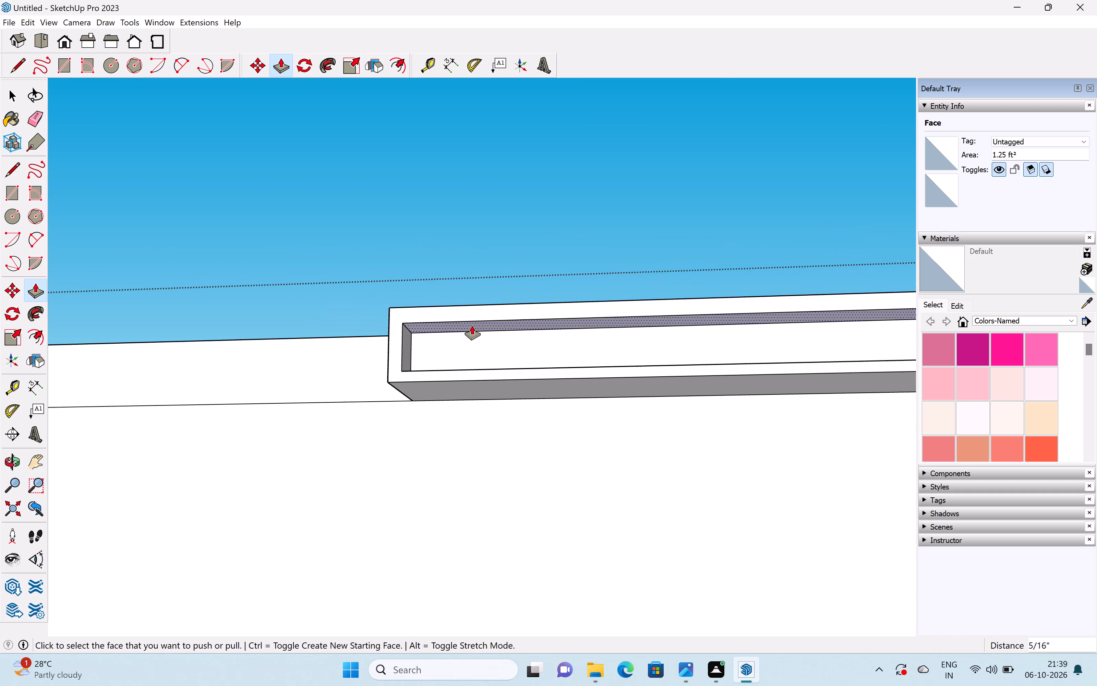
{"action": "scroll", "coordinate": [472, 326], "scroll_direction": "down", "scroll_amount": 12}
{"action": "middle_click_drag", "start_coordinate": [517, 365], "coordinate": [528, 400]}
{"action": "scroll", "coordinate": [522, 373], "scroll_direction": "down", "scroll_amount": 1}
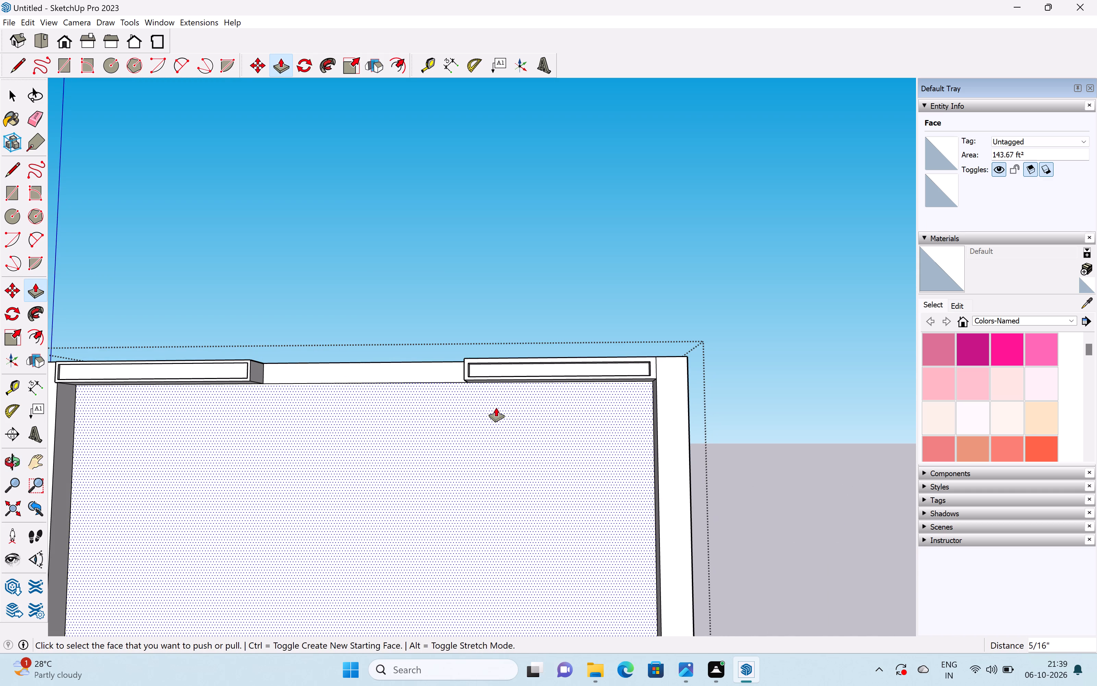
{"action": "key", "text": "Escape"}
Select all the building's connected geometry, make it a group, and leave the enclosing group's editing.
{"action": "scroll", "coordinate": [472, 389], "scroll_direction": "down", "scroll_amount": 5}
{"action": "middle_click_drag", "start_coordinate": [475, 398], "coordinate": [479, 484]}
{"action": "key", "text": "space"}
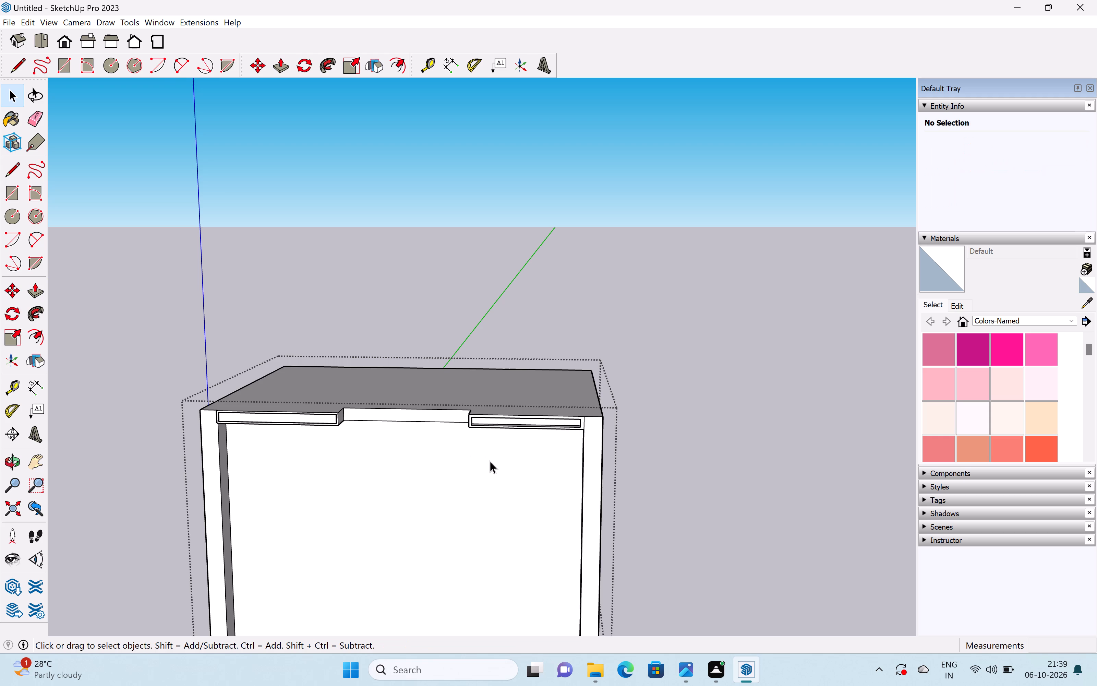
{"action": "scroll", "coordinate": [487, 458], "scroll_direction": "down", "scroll_amount": 5}
{"action": "middle_click_drag", "start_coordinate": [467, 481], "coordinate": [494, 437]}
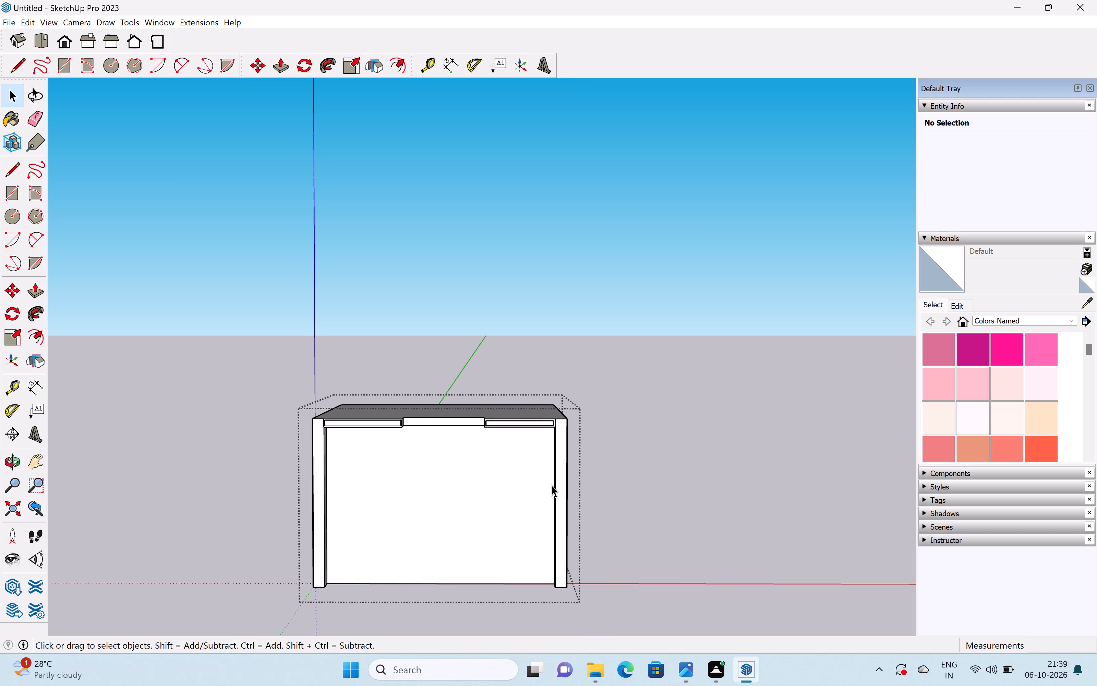
{"action": "middle_click_drag", "start_coordinate": [412, 406], "coordinate": [412, 426]}
{"action": "triple_click", "coordinate": [416, 475]}
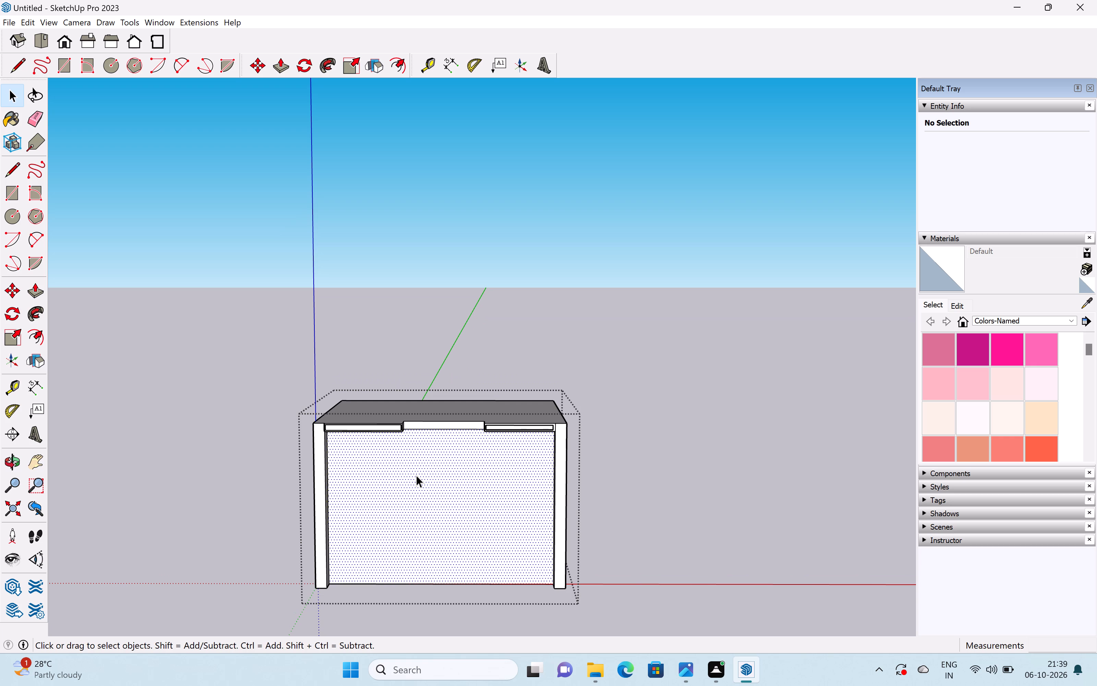
{"action": "right_click", "coordinate": [422, 464]}
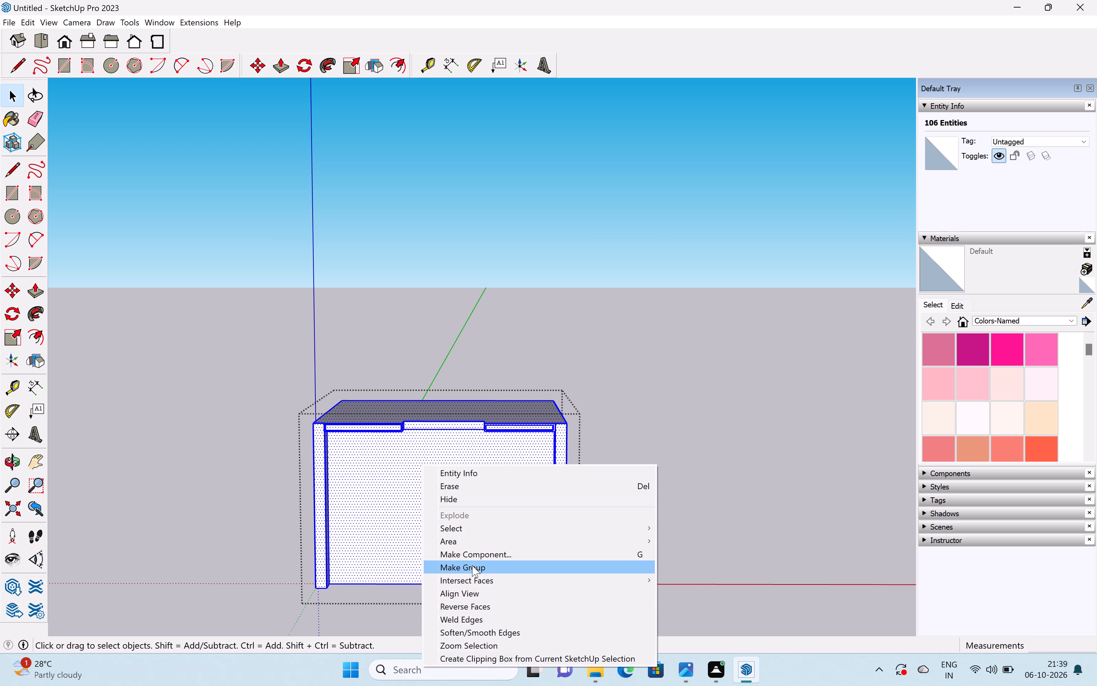
{"action": "left_click", "coordinate": [472, 565]}
{"action": "key", "text": "space"}
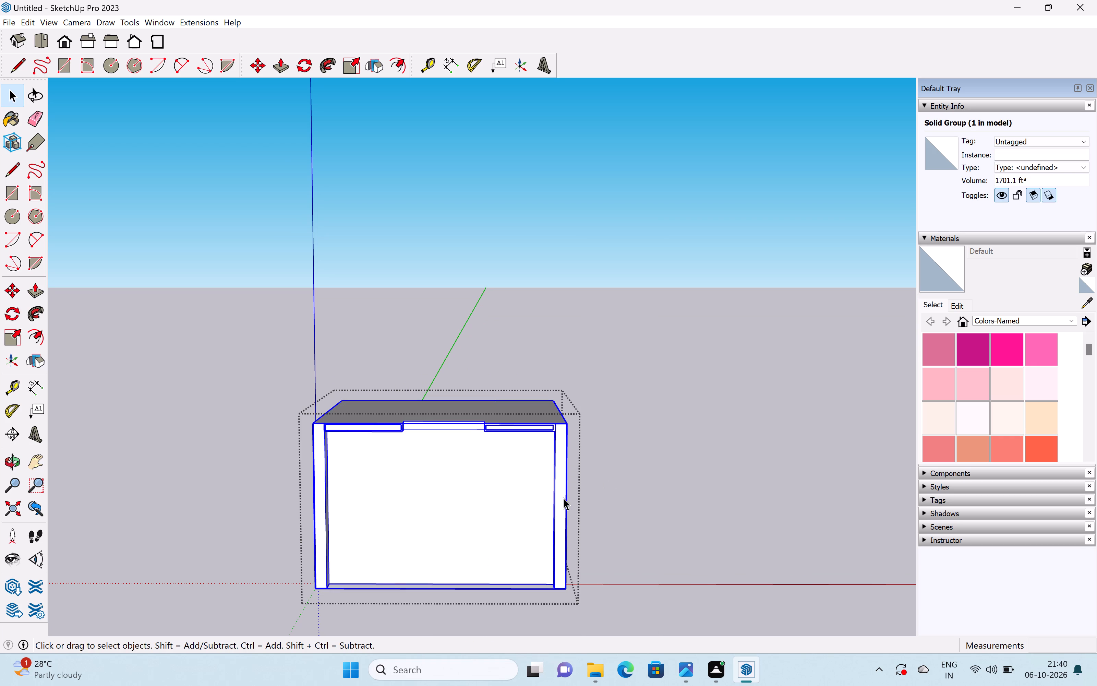
{"action": "key", "text": "Escape"}
Copy the whole building group straight up 10' 6" so it sits on its roof as a second storey.
{"action": "left_click_drag", "start_coordinate": [299, 346], "coordinate": [327, 473]}
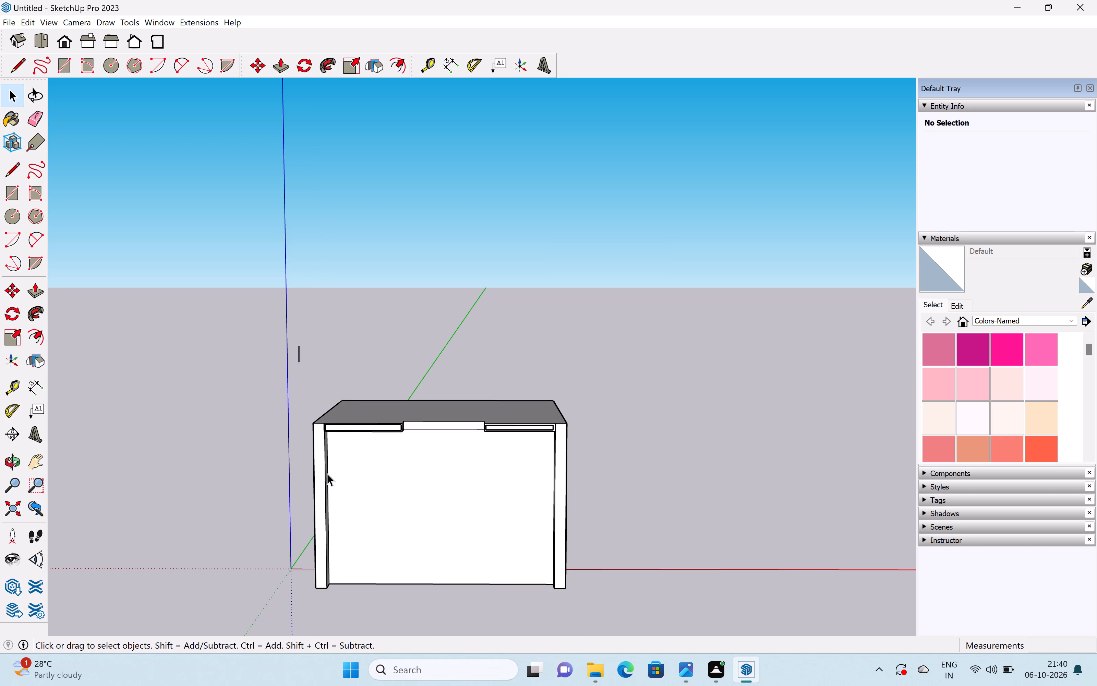
{"action": "left_click_drag", "start_coordinate": [327, 473], "coordinate": [597, 606]}
{"action": "key", "text": "m"}
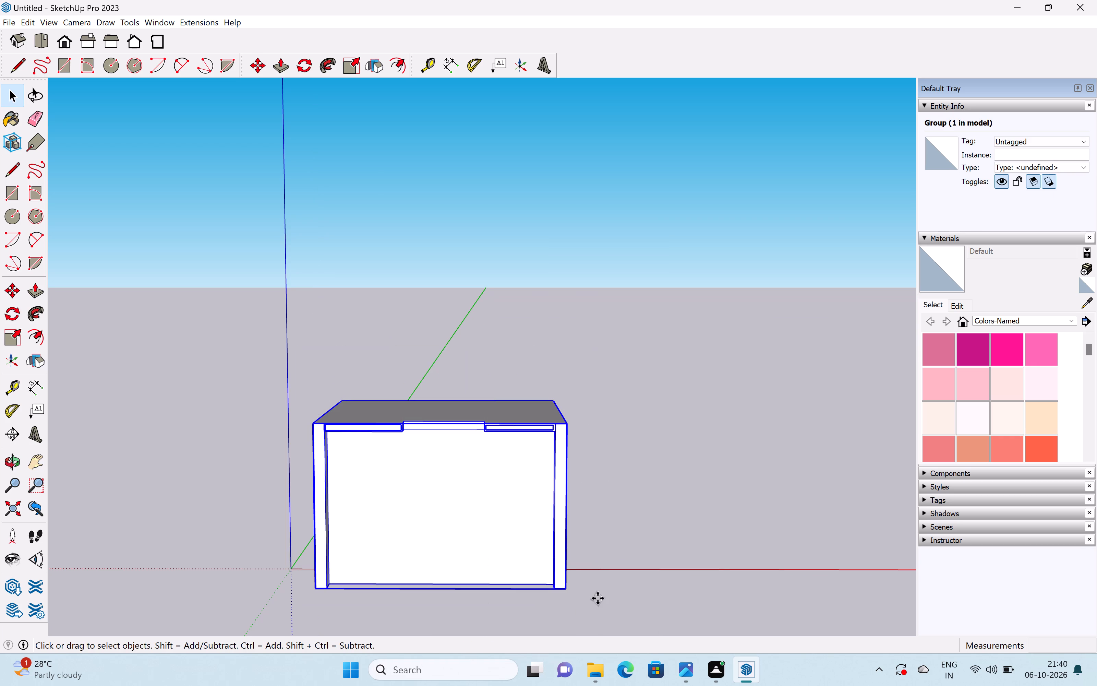
{"action": "left_click", "coordinate": [316, 590]}
{"action": "scroll", "coordinate": [318, 419], "scroll_direction": "up", "scroll_amount": 4}
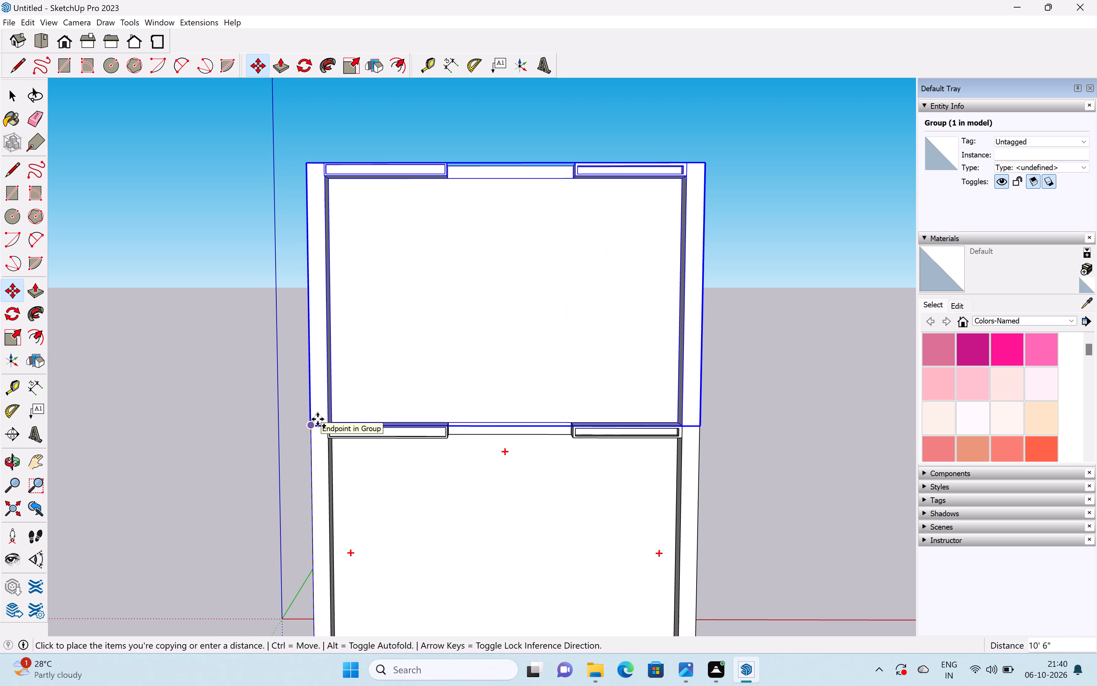
{"action": "scroll", "coordinate": [318, 415], "scroll_direction": "up", "scroll_amount": 1}
{"action": "middle_click_drag", "start_coordinate": [318, 415], "coordinate": [574, 468]}
{"action": "scroll", "coordinate": [508, 469], "scroll_direction": "up", "scroll_amount": 1}
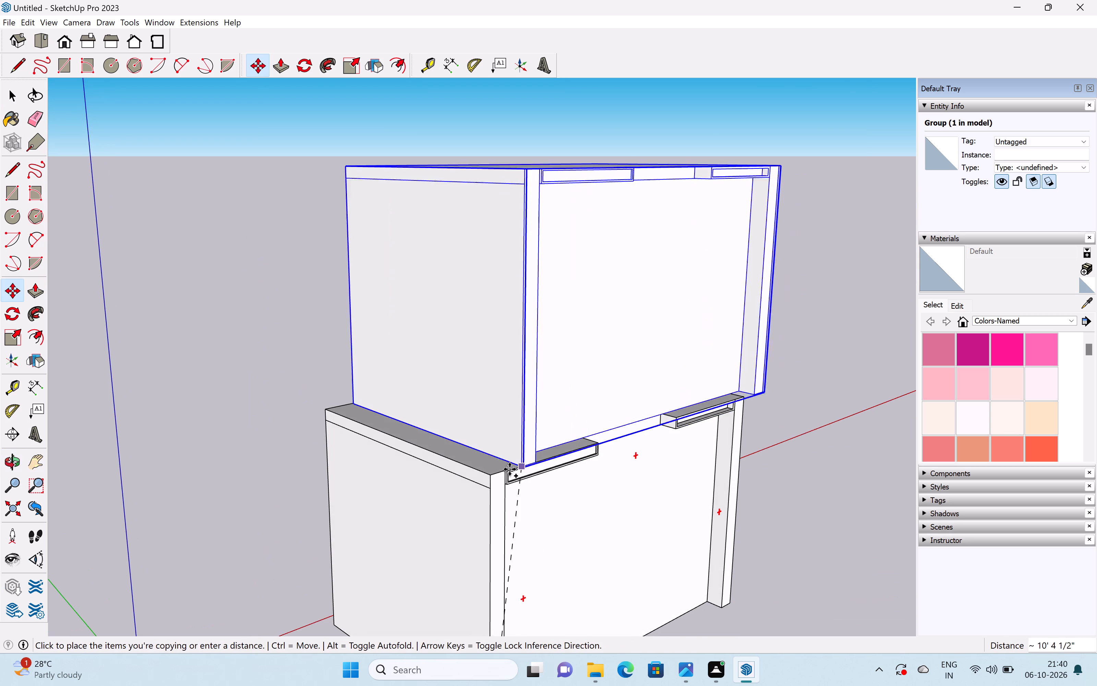
{"action": "scroll", "coordinate": [509, 469], "scroll_direction": "up", "scroll_amount": 7}
{"action": "left_click", "coordinate": [469, 484]}
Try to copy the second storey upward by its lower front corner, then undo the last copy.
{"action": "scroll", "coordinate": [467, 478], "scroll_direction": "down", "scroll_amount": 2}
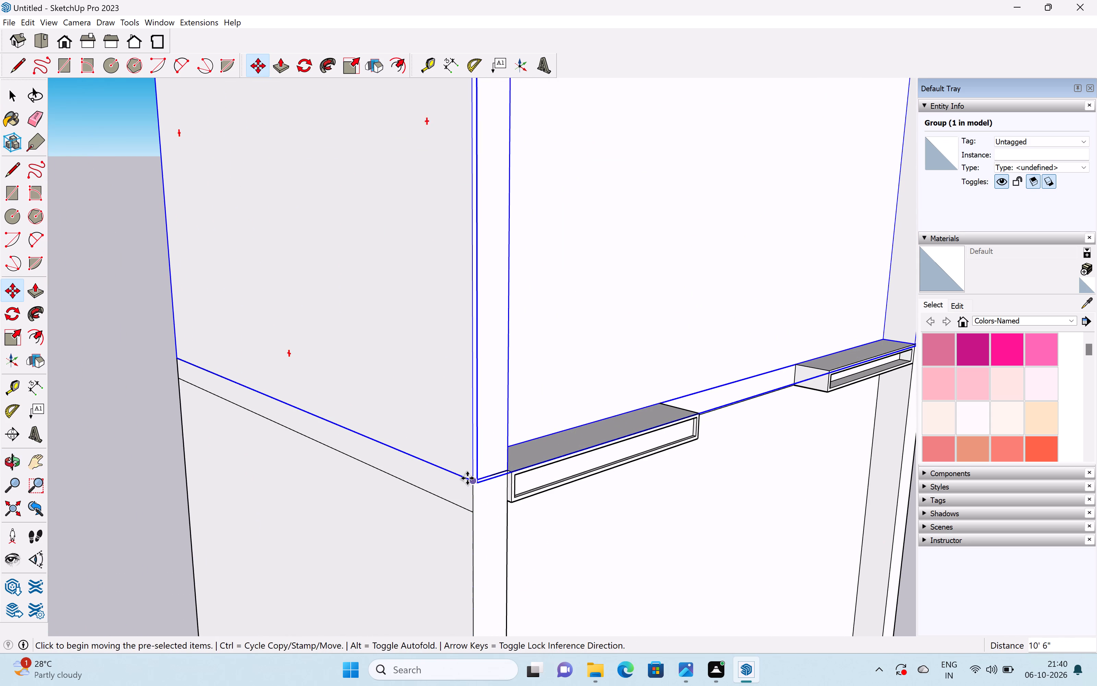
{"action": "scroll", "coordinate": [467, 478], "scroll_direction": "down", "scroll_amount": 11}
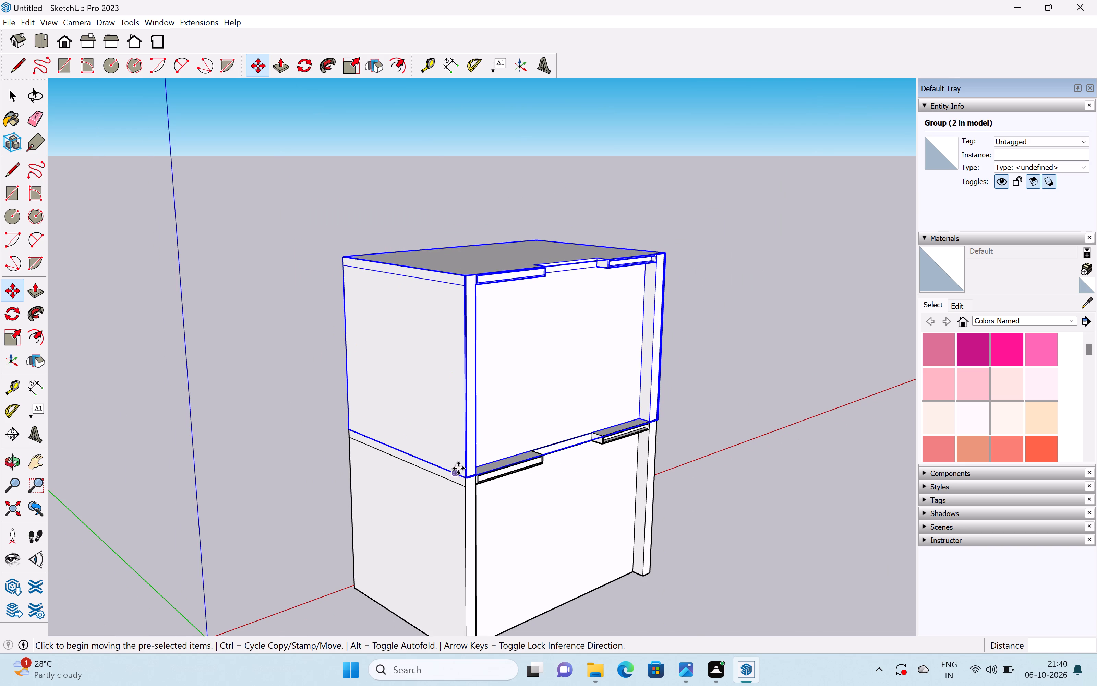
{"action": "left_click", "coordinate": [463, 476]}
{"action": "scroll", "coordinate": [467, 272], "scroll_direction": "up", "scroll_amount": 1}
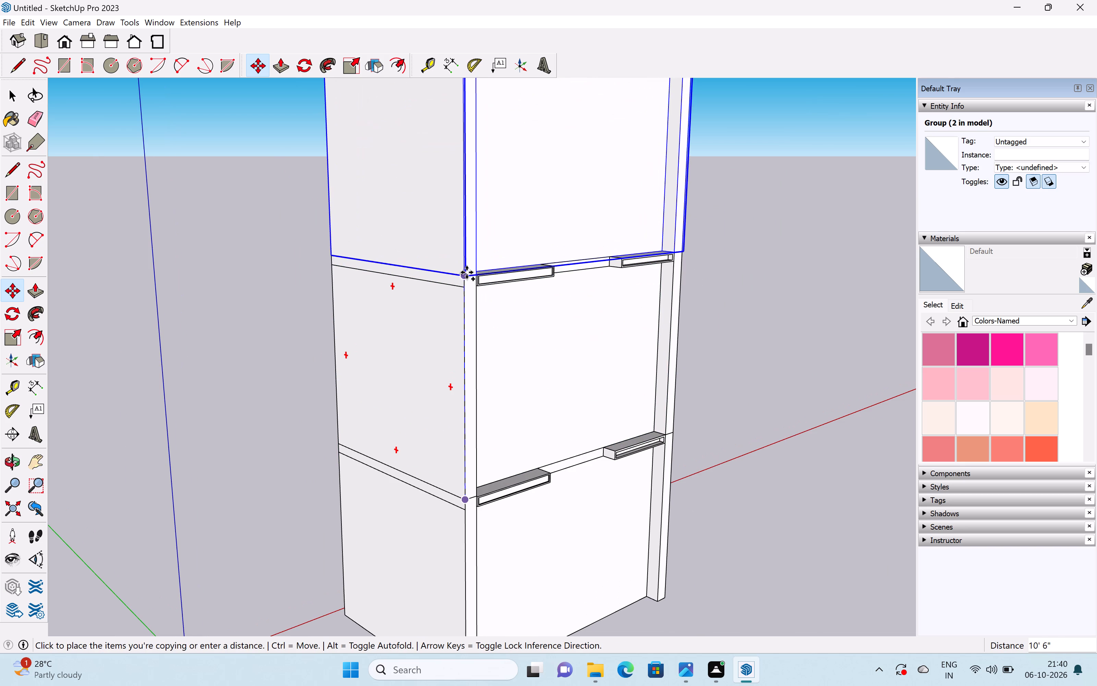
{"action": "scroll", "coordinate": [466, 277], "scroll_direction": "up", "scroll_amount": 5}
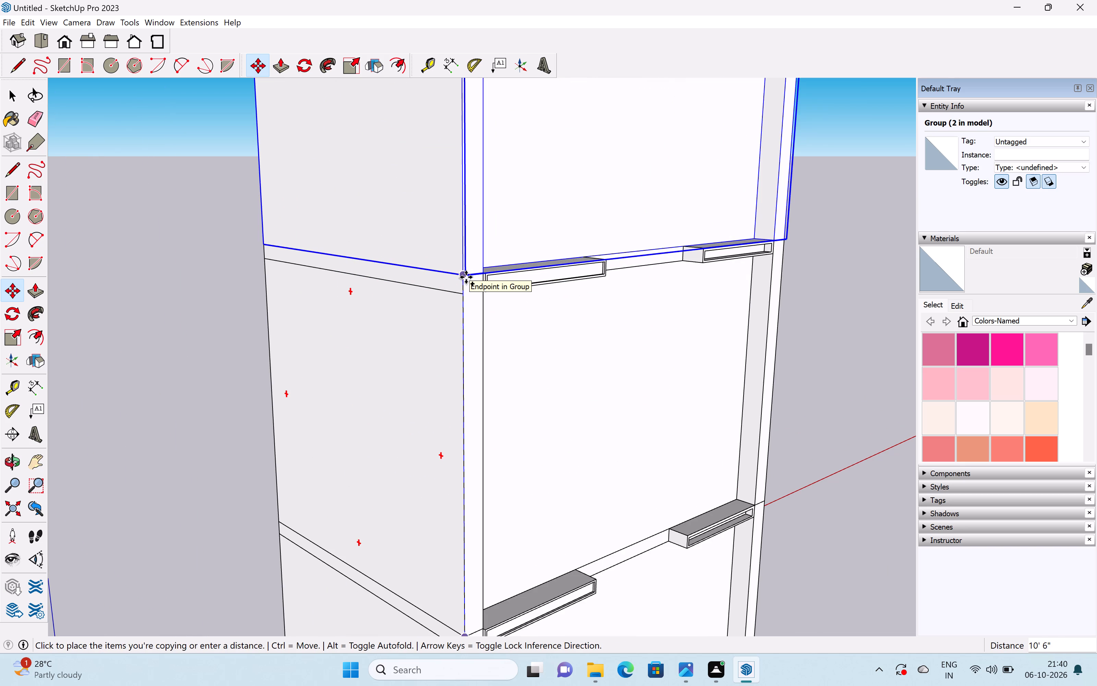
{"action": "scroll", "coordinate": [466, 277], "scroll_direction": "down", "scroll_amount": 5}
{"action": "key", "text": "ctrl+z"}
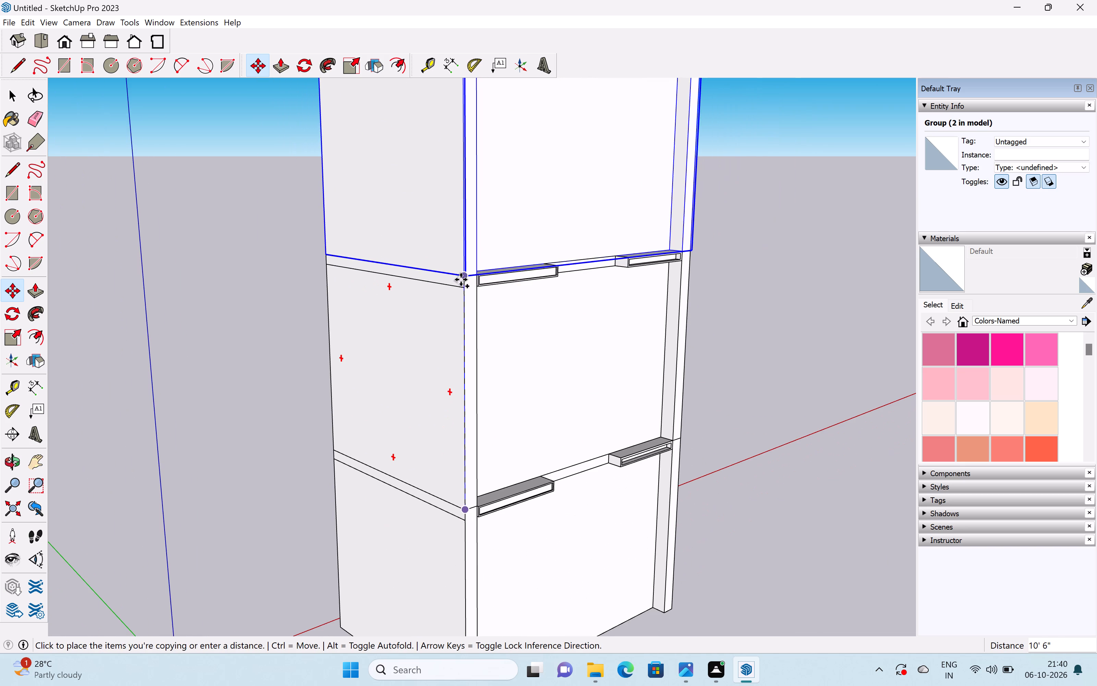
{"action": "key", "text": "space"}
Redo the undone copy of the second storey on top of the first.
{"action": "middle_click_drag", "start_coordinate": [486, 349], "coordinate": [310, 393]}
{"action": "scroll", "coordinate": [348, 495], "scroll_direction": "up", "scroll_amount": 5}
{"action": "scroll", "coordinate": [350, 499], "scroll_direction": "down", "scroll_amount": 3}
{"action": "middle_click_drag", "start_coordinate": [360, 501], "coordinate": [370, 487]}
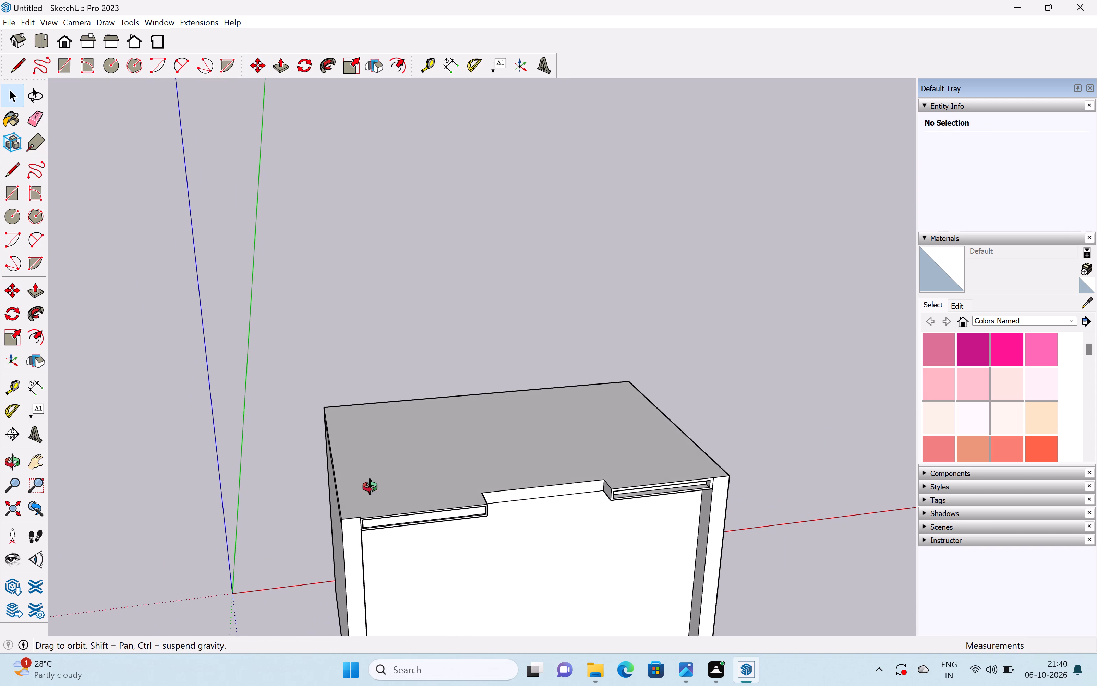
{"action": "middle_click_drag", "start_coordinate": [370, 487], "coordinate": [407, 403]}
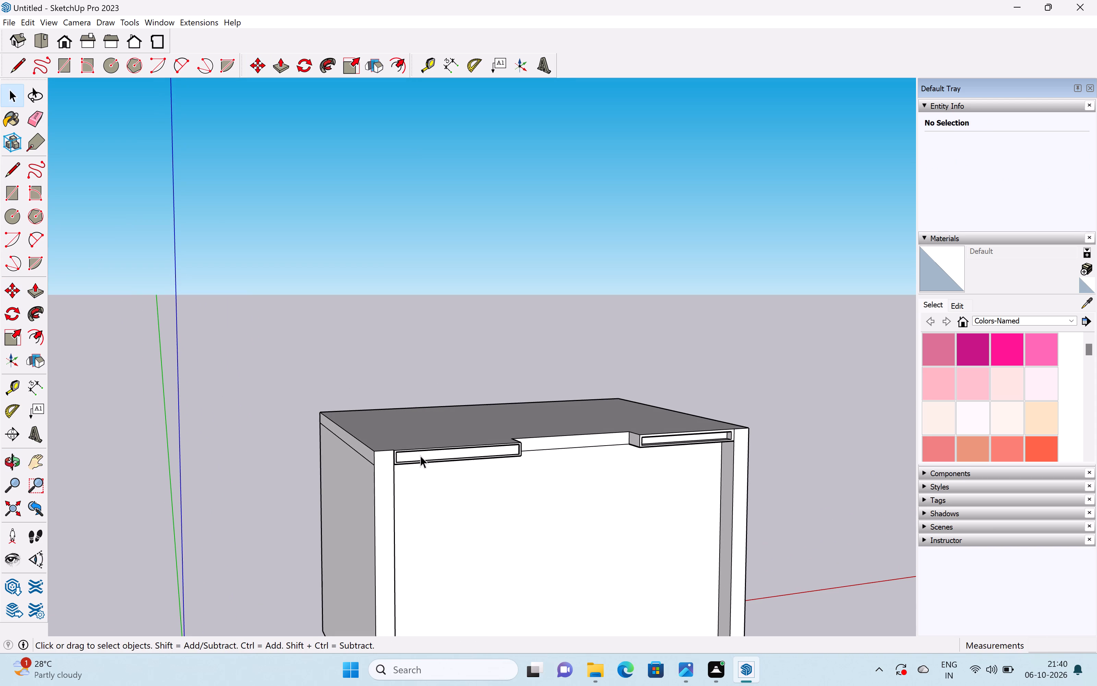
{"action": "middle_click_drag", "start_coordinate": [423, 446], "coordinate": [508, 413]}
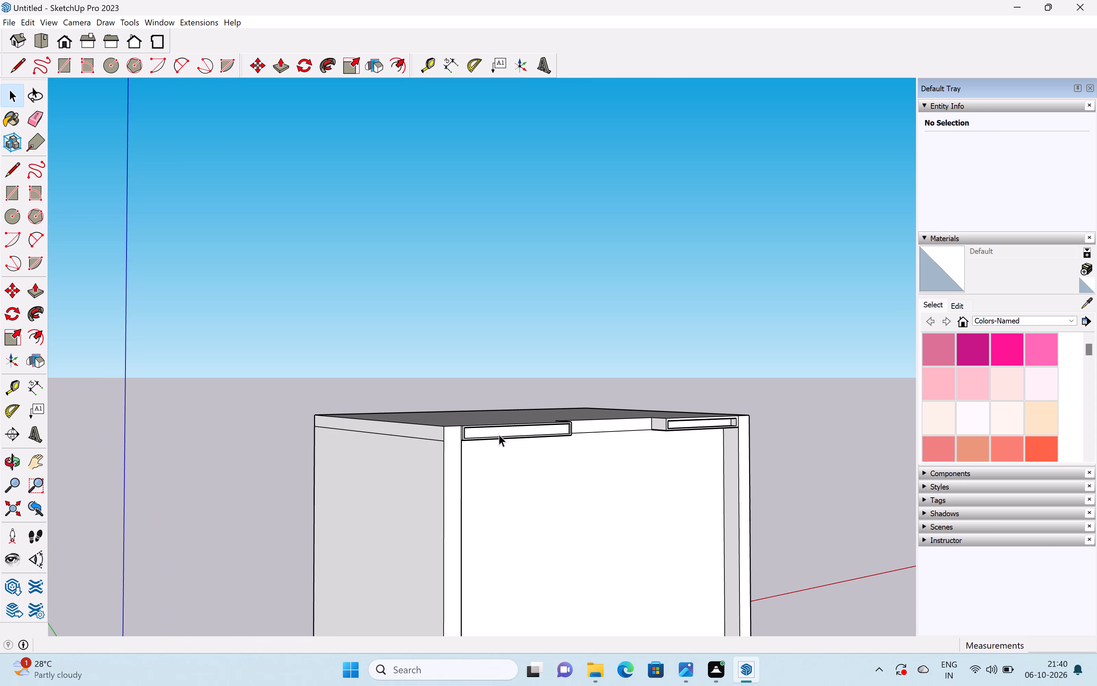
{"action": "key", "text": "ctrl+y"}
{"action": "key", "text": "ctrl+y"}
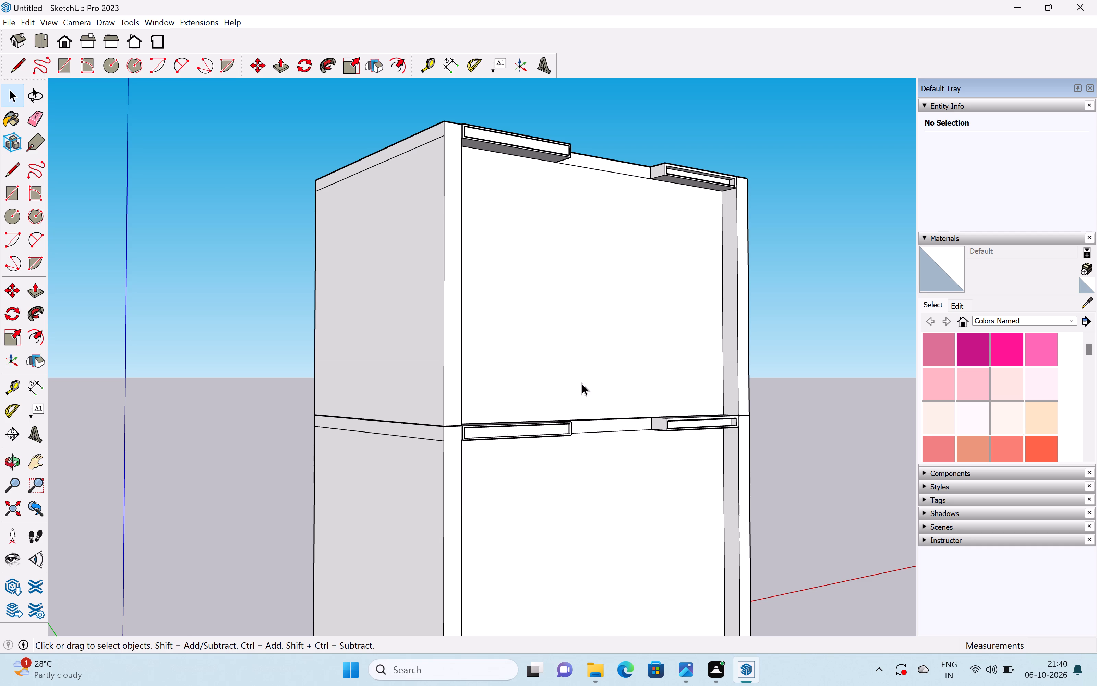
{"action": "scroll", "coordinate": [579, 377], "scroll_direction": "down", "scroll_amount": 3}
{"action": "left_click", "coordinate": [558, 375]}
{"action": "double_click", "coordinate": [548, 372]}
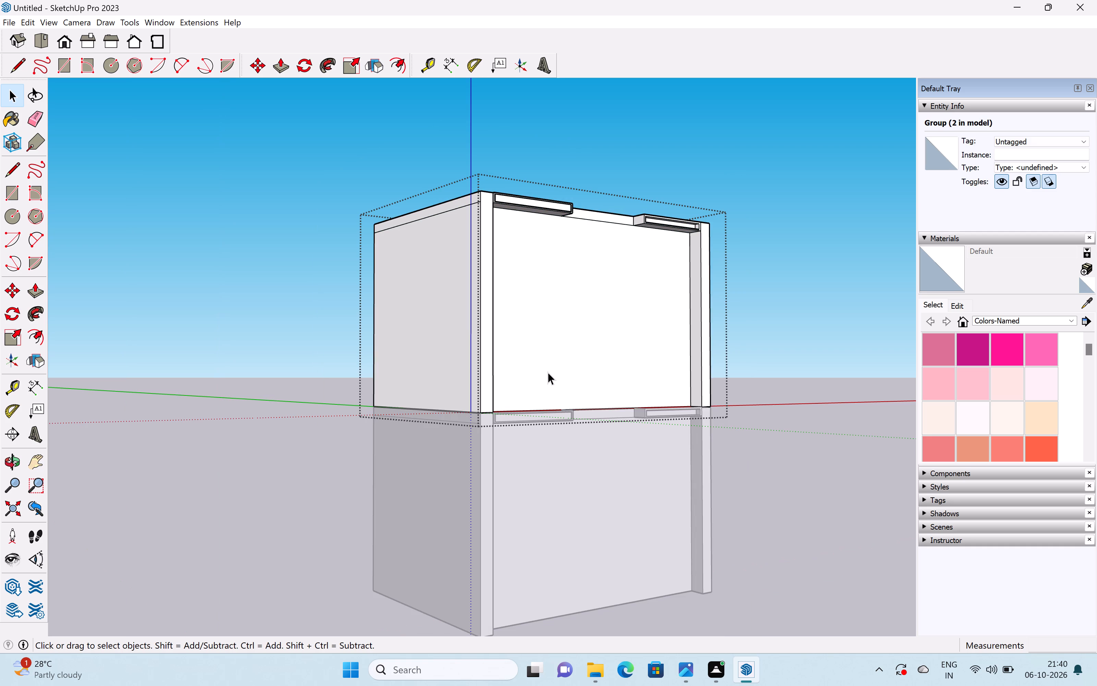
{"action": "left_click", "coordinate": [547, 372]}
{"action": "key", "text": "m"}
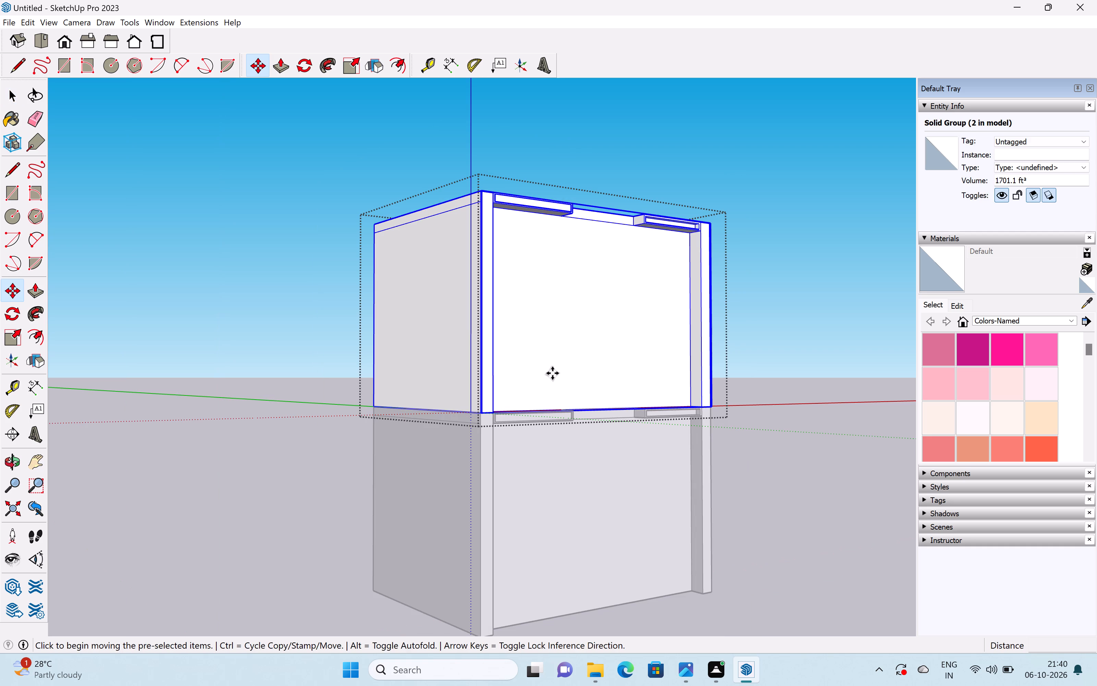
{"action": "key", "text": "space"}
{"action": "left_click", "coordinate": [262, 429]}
Copy the second-storey group up 10' 6" from its lower front corner to its roof corner, stacking a third storey.
{"action": "left_click", "coordinate": [450, 385]}
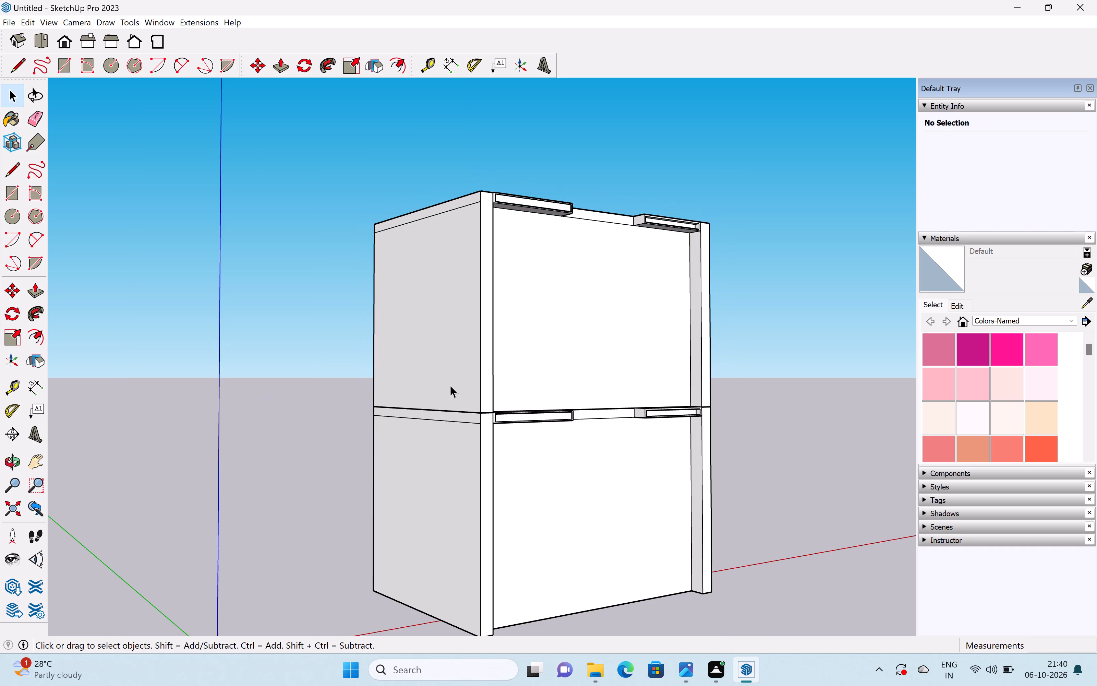
{"action": "key", "text": "m"}
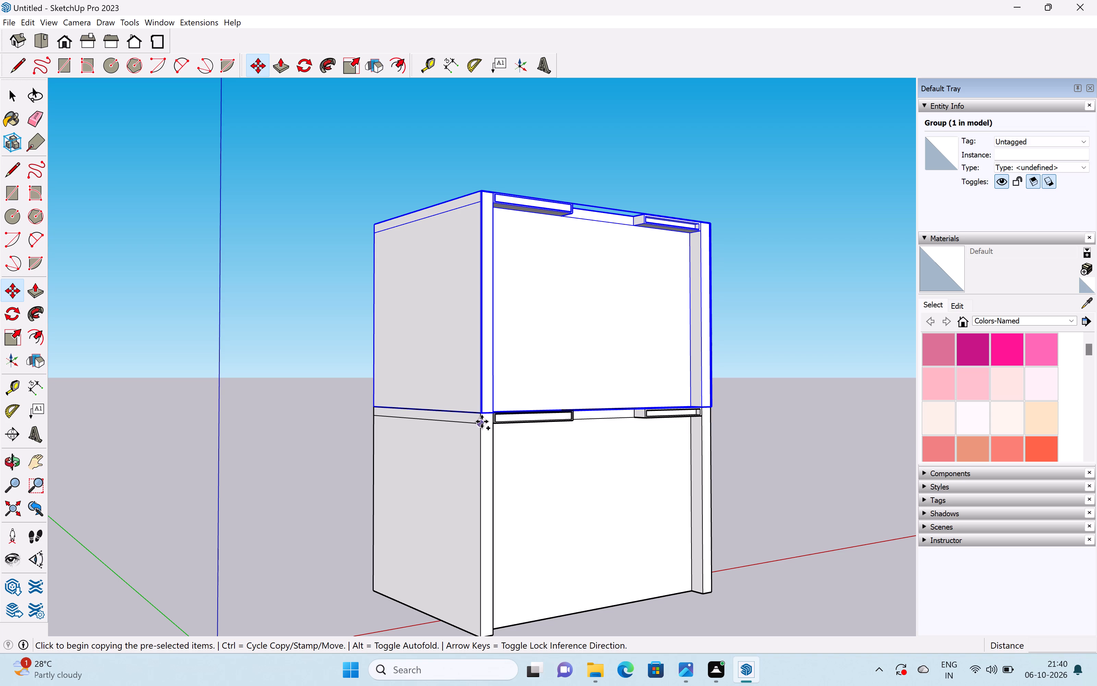
{"action": "scroll", "coordinate": [484, 410], "scroll_direction": "up", "scroll_amount": 2}
{"action": "middle_click_drag", "start_coordinate": [489, 413], "coordinate": [506, 473]}
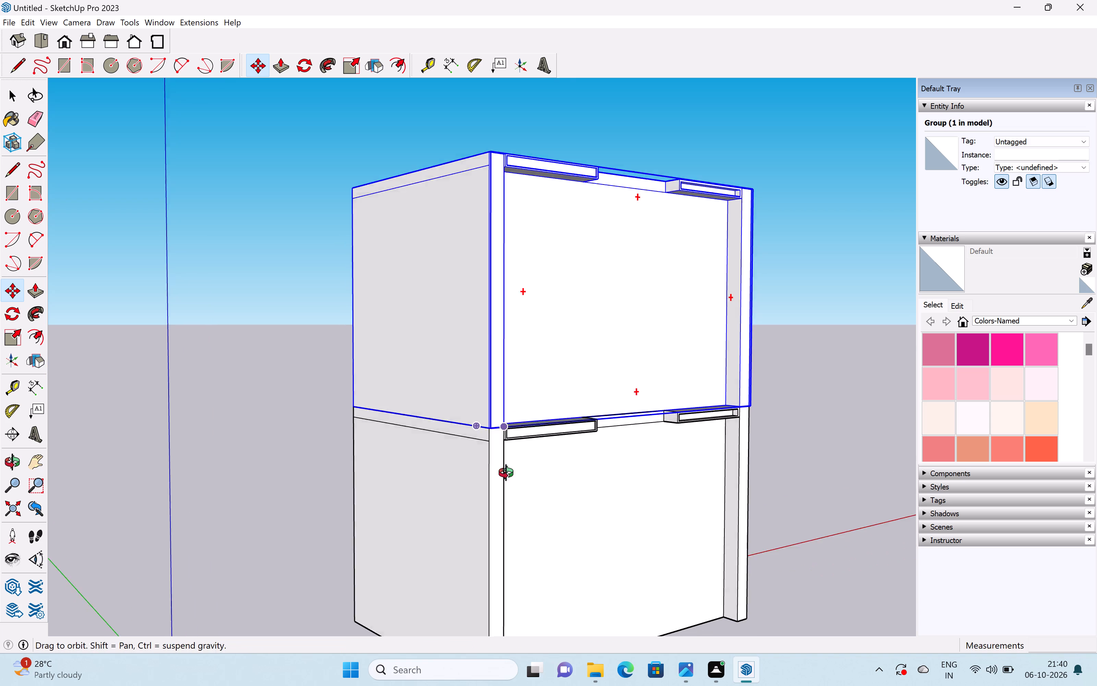
{"action": "middle_click_drag", "start_coordinate": [506, 473], "coordinate": [507, 493]}
{"action": "scroll", "coordinate": [502, 470], "scroll_direction": "up", "scroll_amount": 5}
{"action": "left_click_drag", "start_coordinate": [491, 462], "coordinate": [490, 459]}
{"action": "scroll", "coordinate": [508, 319], "scroll_direction": "down", "scroll_amount": 6}
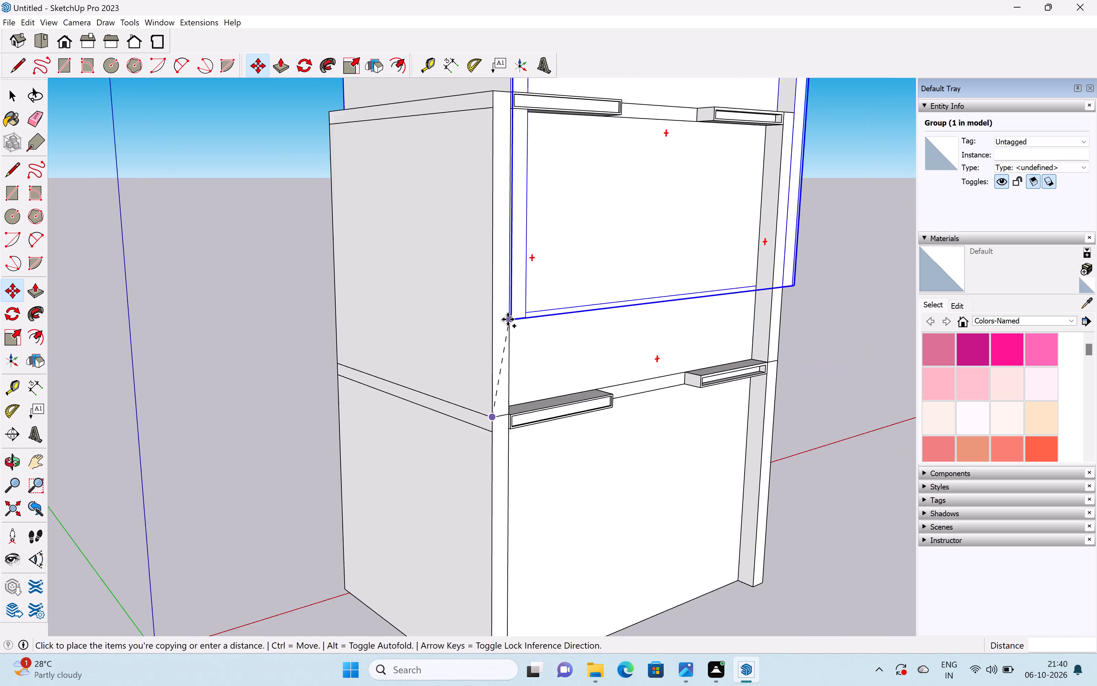
{"action": "middle_click_drag", "start_coordinate": [507, 317], "coordinate": [456, 518]}
{"action": "scroll", "coordinate": [504, 328], "scroll_direction": "up", "scroll_amount": 1, "text": "shift"}
{"action": "scroll", "coordinate": [451, 280], "scroll_direction": "down", "scroll_amount": 3}
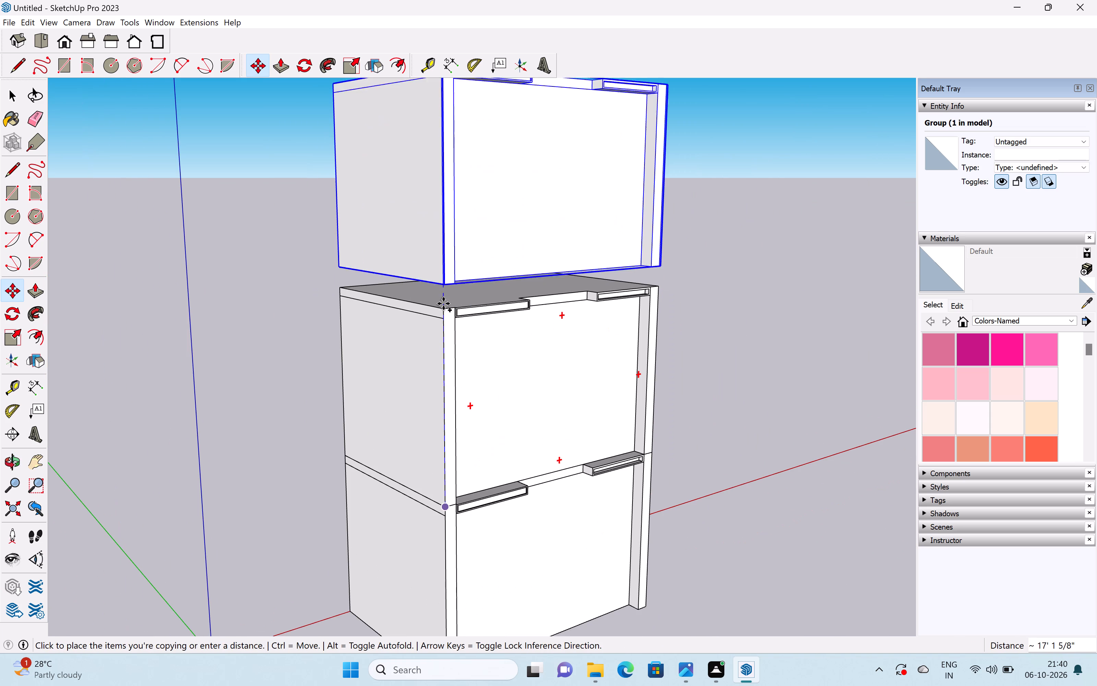
{"action": "left_click", "coordinate": [442, 308]}
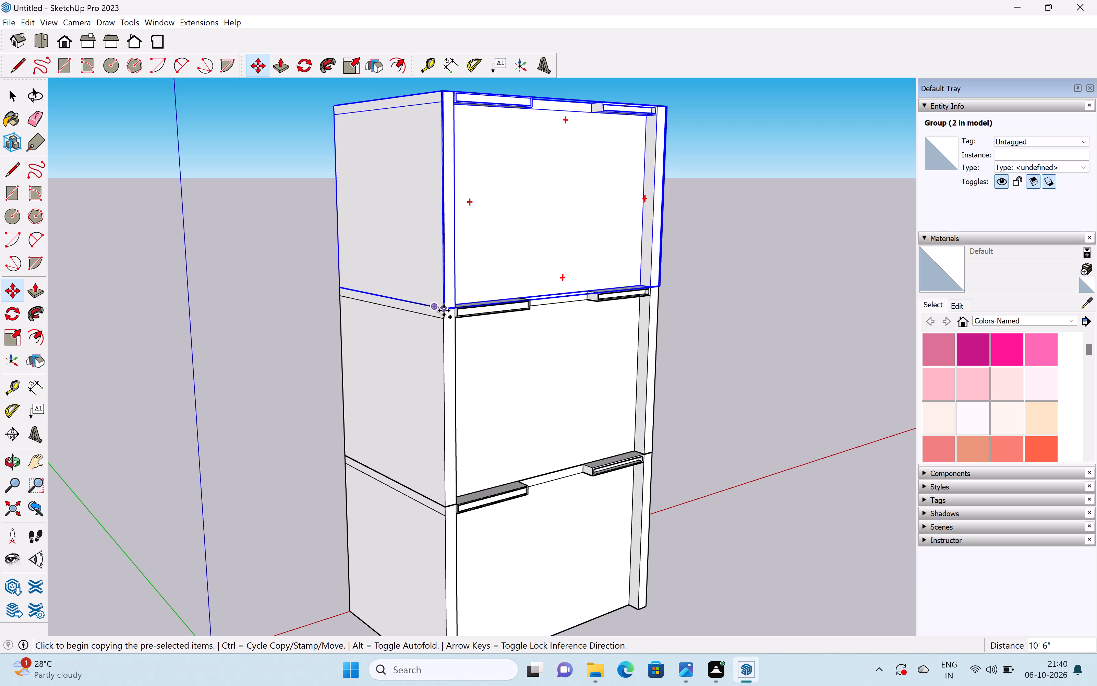
Copy the third storey upward from its lower front corner to its roof corner, stacking a fourth storey.
{"action": "left_click", "coordinate": [444, 310]}
{"action": "middle_click_drag", "start_coordinate": [458, 214], "coordinate": [407, 442]}
{"action": "scroll", "coordinate": [405, 434], "scroll_direction": "down", "scroll_amount": 2}
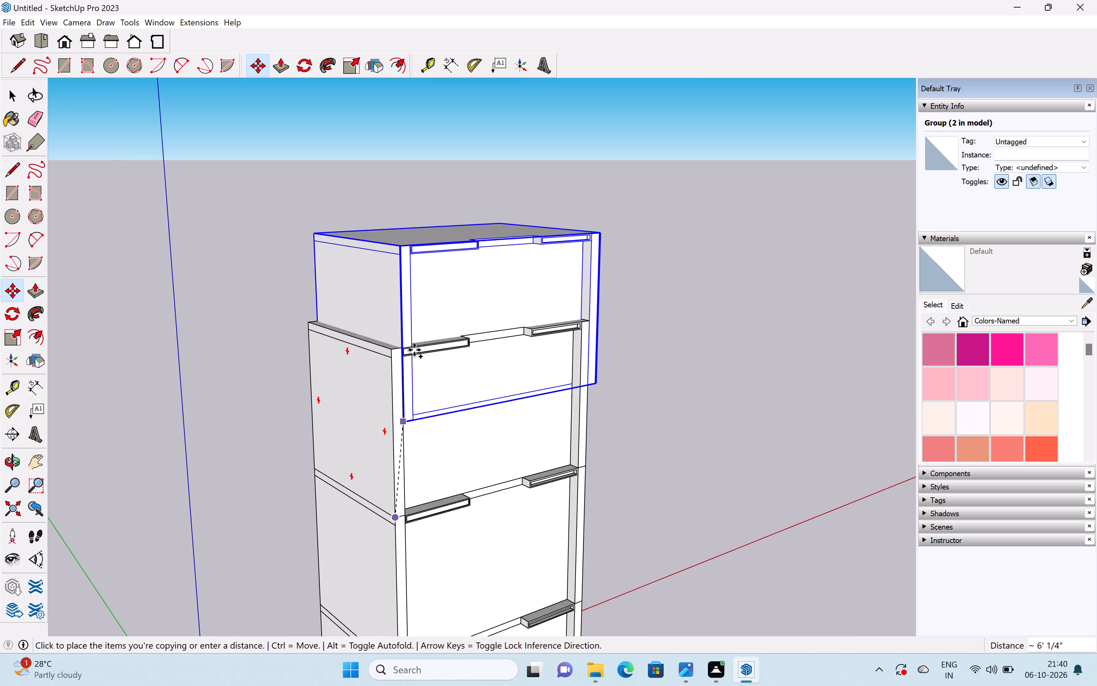
{"action": "scroll", "coordinate": [409, 330], "scroll_direction": "up", "scroll_amount": 4}
{"action": "left_click", "coordinate": [383, 364]}
Copy the fourth storey up 10' 6" onto its roof corner as a fifth storey and leave the Move command.
{"action": "scroll", "coordinate": [384, 365], "scroll_direction": "down", "scroll_amount": 4}
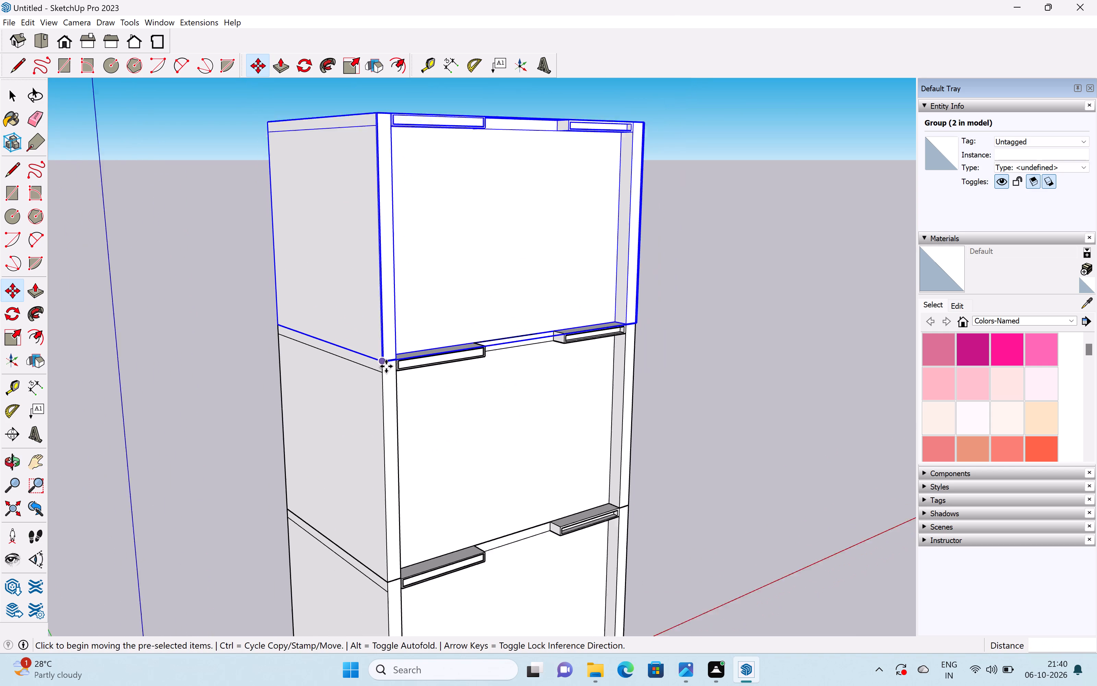
{"action": "scroll", "coordinate": [386, 366], "scroll_direction": "down", "scroll_amount": 1}
{"action": "left_click", "coordinate": [382, 361]}
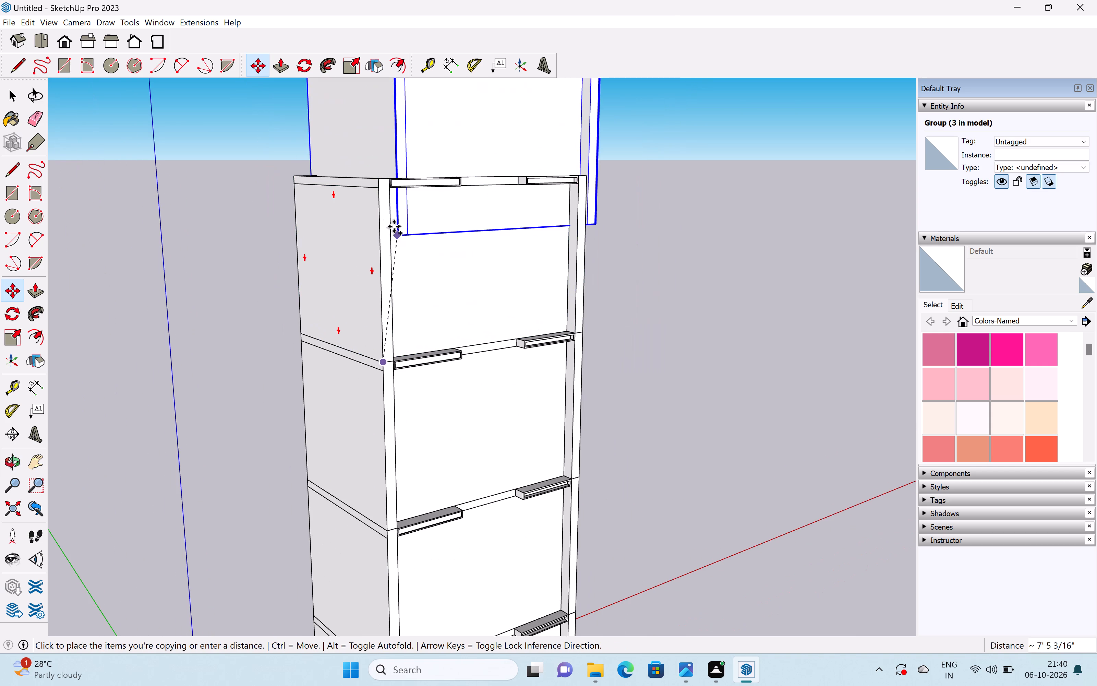
{"action": "left_click", "coordinate": [383, 179]}
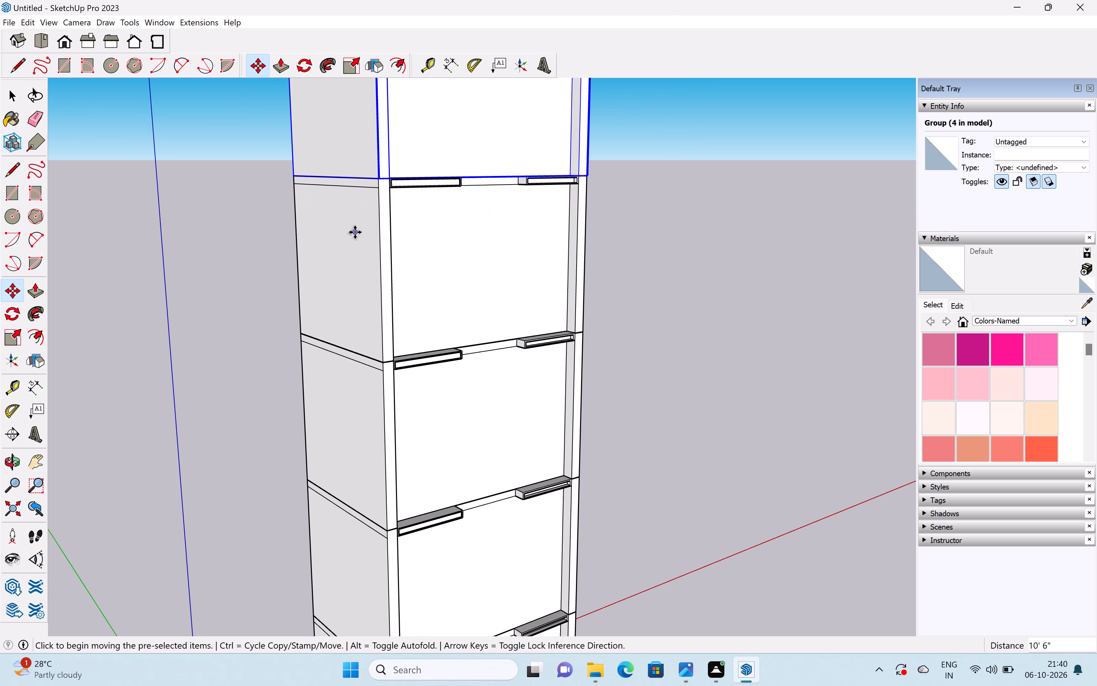
{"action": "key", "text": "Escape"}
{"action": "scroll", "coordinate": [389, 337], "scroll_direction": "down", "scroll_amount": 6}
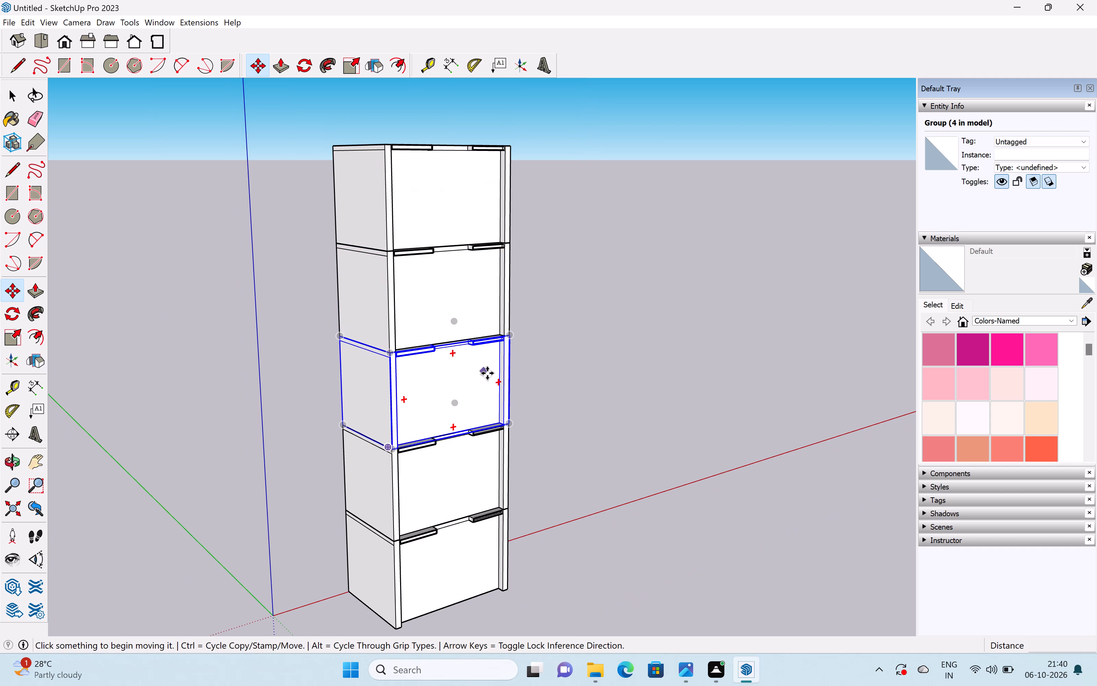
{"action": "key", "text": "space"}
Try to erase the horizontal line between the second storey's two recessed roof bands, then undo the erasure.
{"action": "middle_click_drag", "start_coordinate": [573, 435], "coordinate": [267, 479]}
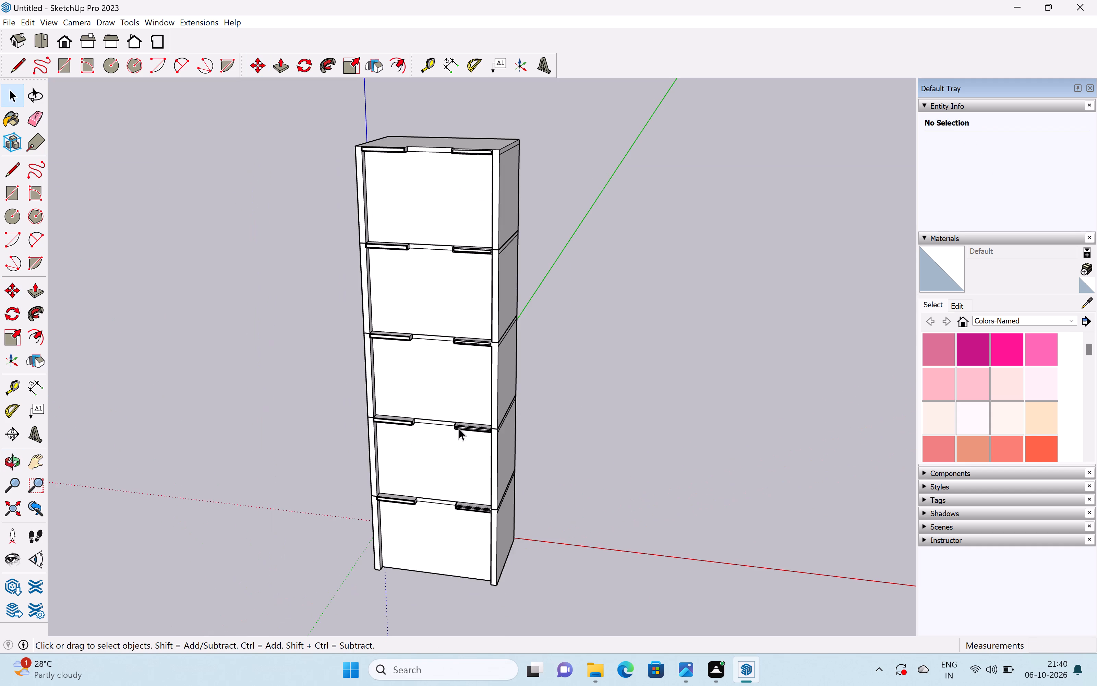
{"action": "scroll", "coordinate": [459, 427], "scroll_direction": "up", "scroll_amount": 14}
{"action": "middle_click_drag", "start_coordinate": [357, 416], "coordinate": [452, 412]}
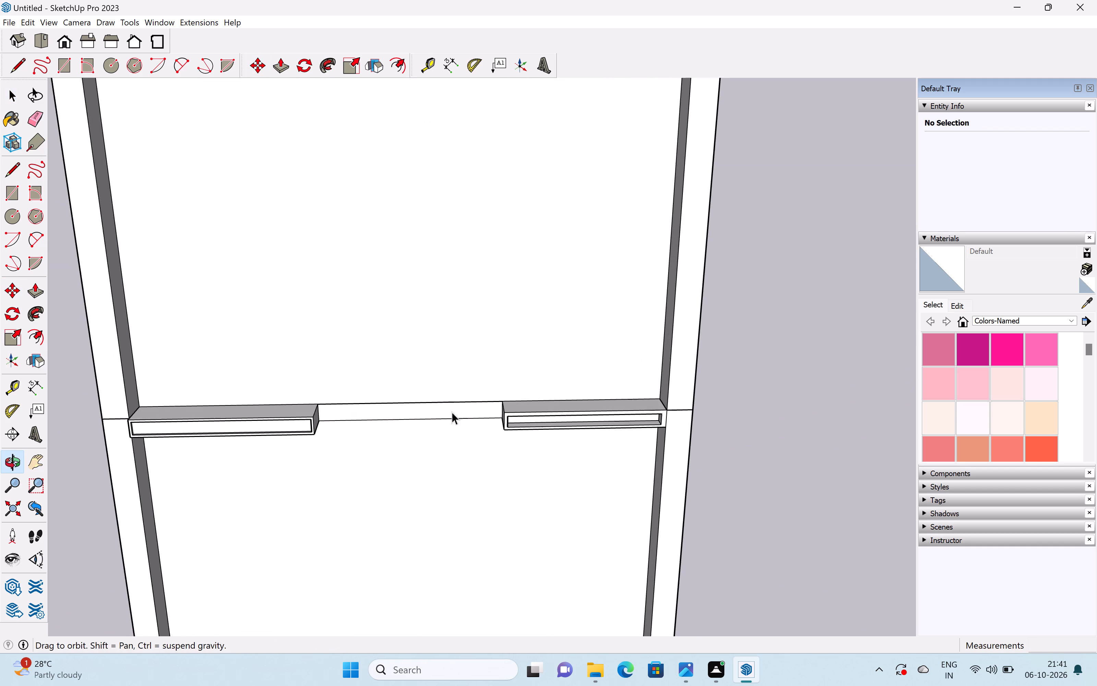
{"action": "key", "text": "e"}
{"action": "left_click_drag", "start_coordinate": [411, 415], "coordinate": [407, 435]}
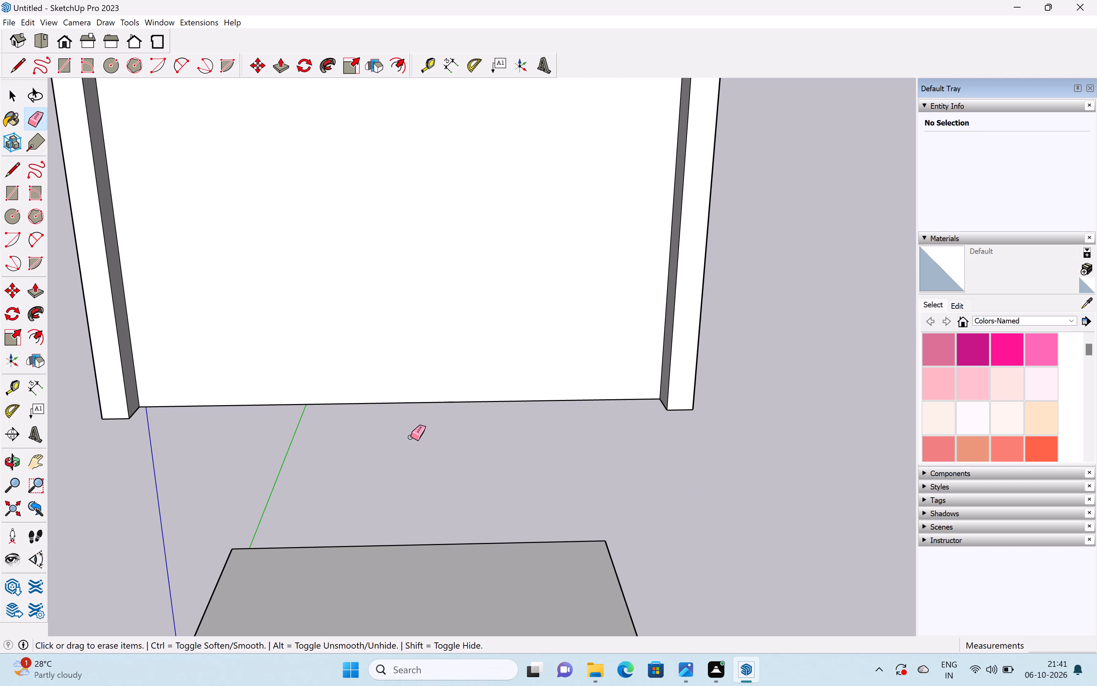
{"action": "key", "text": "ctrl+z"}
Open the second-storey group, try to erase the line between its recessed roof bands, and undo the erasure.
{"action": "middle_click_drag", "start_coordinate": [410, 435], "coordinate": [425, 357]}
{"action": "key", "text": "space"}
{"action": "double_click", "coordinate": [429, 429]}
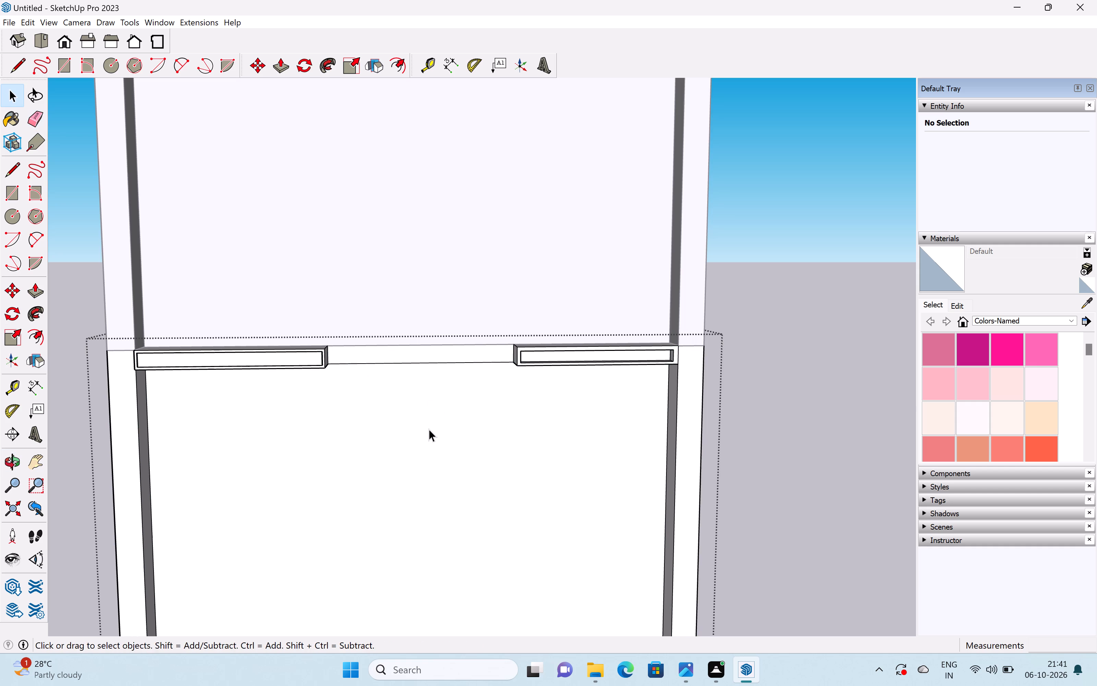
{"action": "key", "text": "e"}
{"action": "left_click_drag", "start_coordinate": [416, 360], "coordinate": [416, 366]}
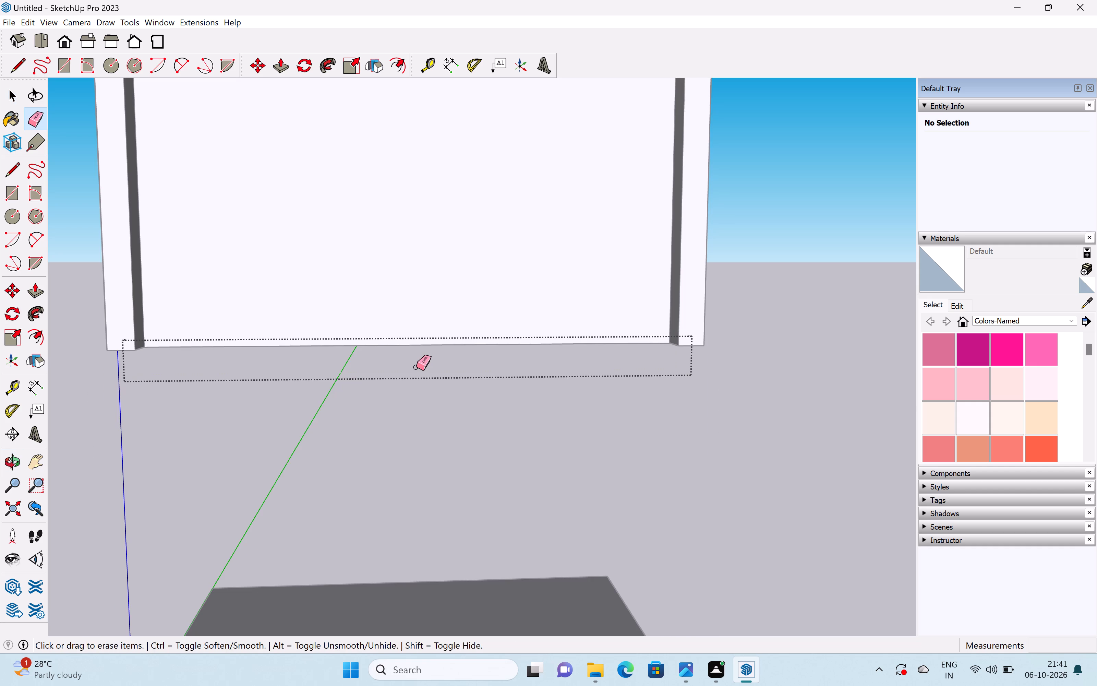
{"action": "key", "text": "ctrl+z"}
Examine the horizontal line and edges between the recessed roof bands of the opened second storey.
{"action": "scroll", "coordinate": [424, 383], "scroll_direction": "down", "scroll_amount": 3}
{"action": "middle_click_drag", "start_coordinate": [351, 414], "coordinate": [510, 351]}
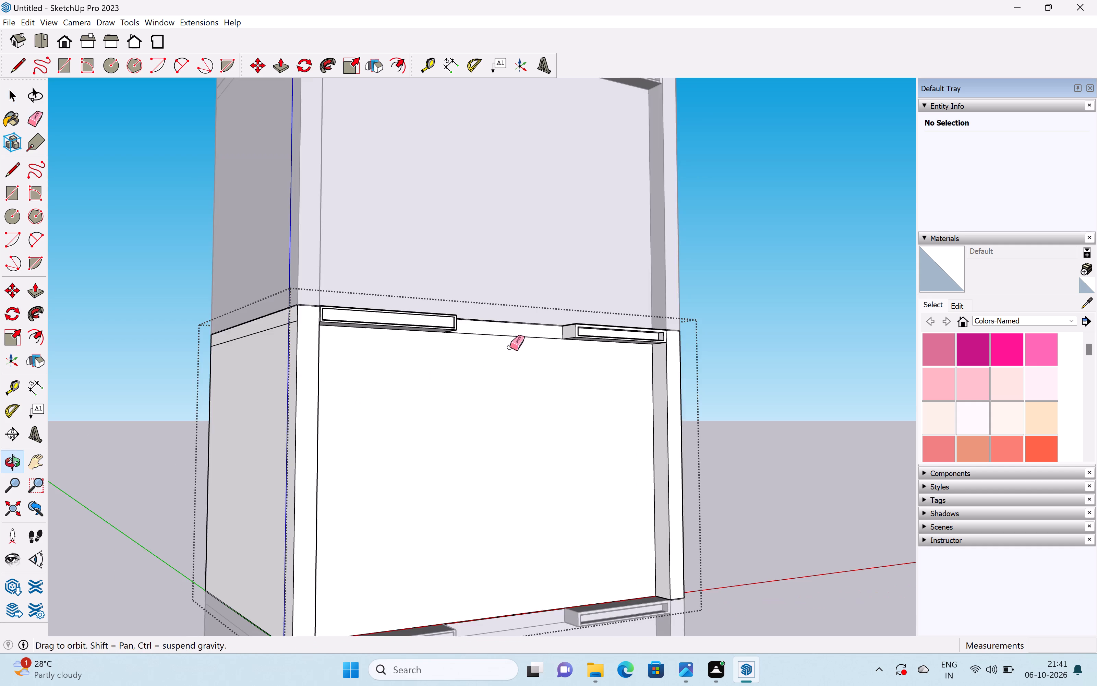
{"action": "scroll", "coordinate": [490, 330], "scroll_direction": "up", "scroll_amount": 11}
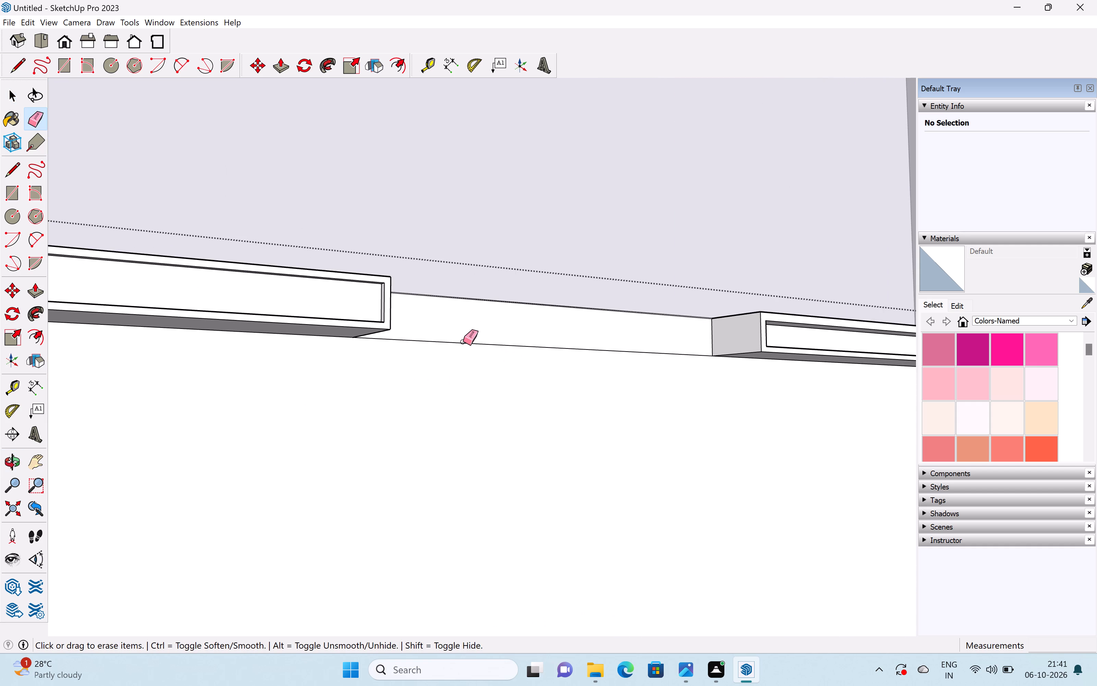
{"action": "scroll", "coordinate": [478, 375], "scroll_direction": "down", "scroll_amount": 20}
{"action": "scroll", "coordinate": [478, 375], "scroll_direction": "down", "scroll_amount": 4}
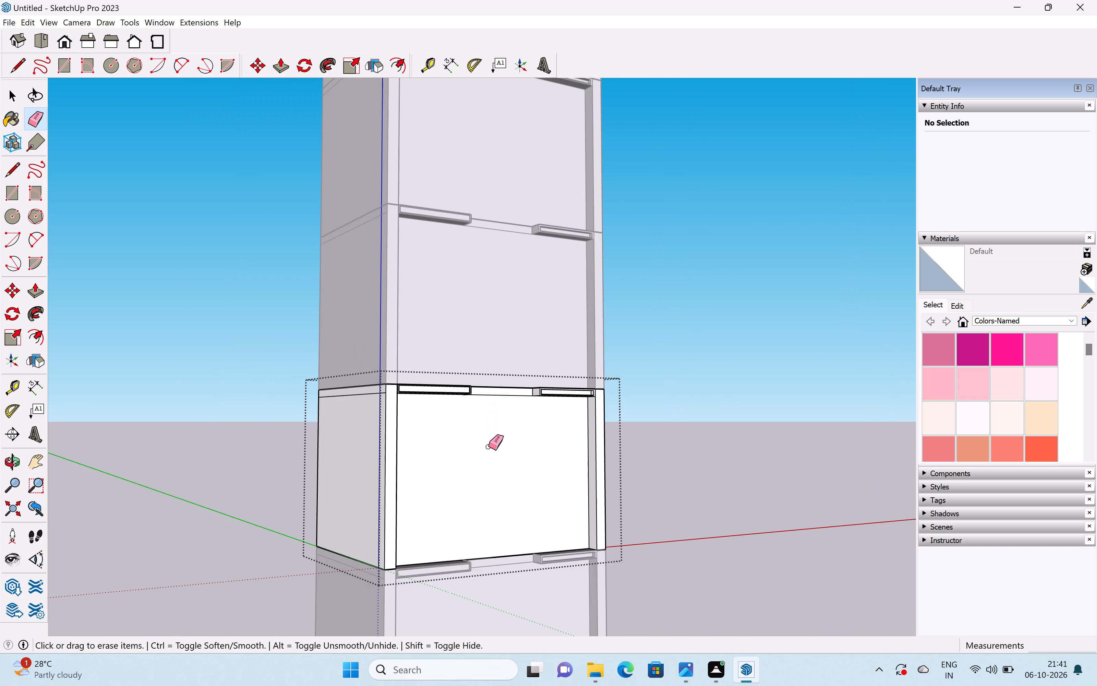
{"action": "middle_click_drag", "start_coordinate": [484, 479], "coordinate": [482, 305], "text": "shift"}
{"action": "scroll", "coordinate": [514, 371], "scroll_direction": "up", "scroll_amount": 2}
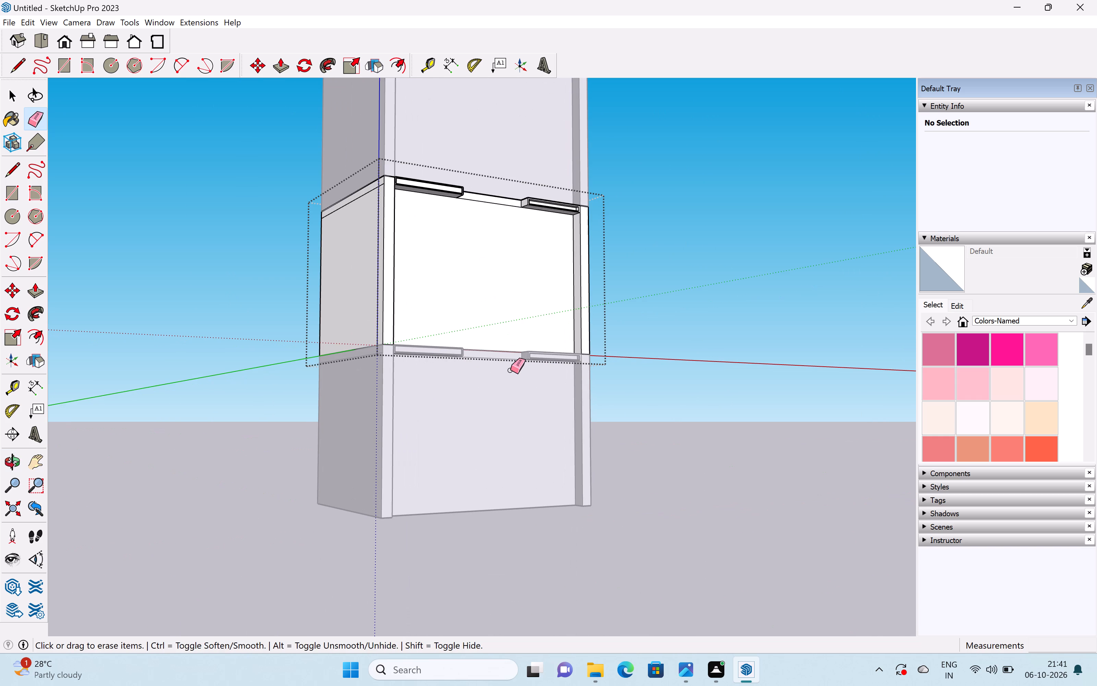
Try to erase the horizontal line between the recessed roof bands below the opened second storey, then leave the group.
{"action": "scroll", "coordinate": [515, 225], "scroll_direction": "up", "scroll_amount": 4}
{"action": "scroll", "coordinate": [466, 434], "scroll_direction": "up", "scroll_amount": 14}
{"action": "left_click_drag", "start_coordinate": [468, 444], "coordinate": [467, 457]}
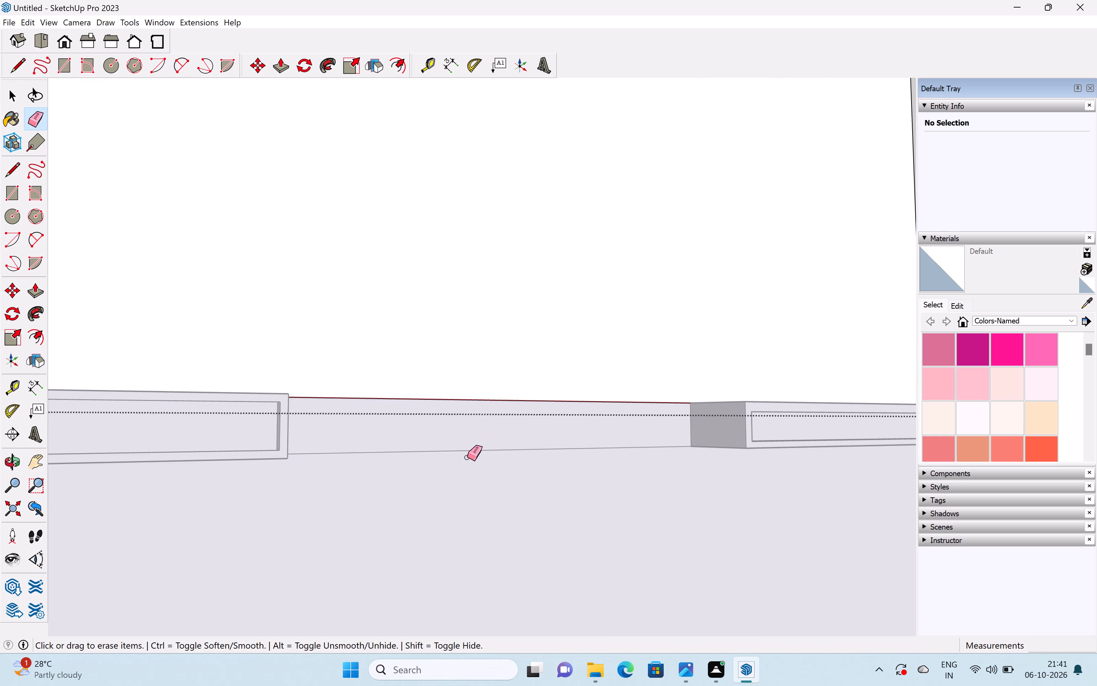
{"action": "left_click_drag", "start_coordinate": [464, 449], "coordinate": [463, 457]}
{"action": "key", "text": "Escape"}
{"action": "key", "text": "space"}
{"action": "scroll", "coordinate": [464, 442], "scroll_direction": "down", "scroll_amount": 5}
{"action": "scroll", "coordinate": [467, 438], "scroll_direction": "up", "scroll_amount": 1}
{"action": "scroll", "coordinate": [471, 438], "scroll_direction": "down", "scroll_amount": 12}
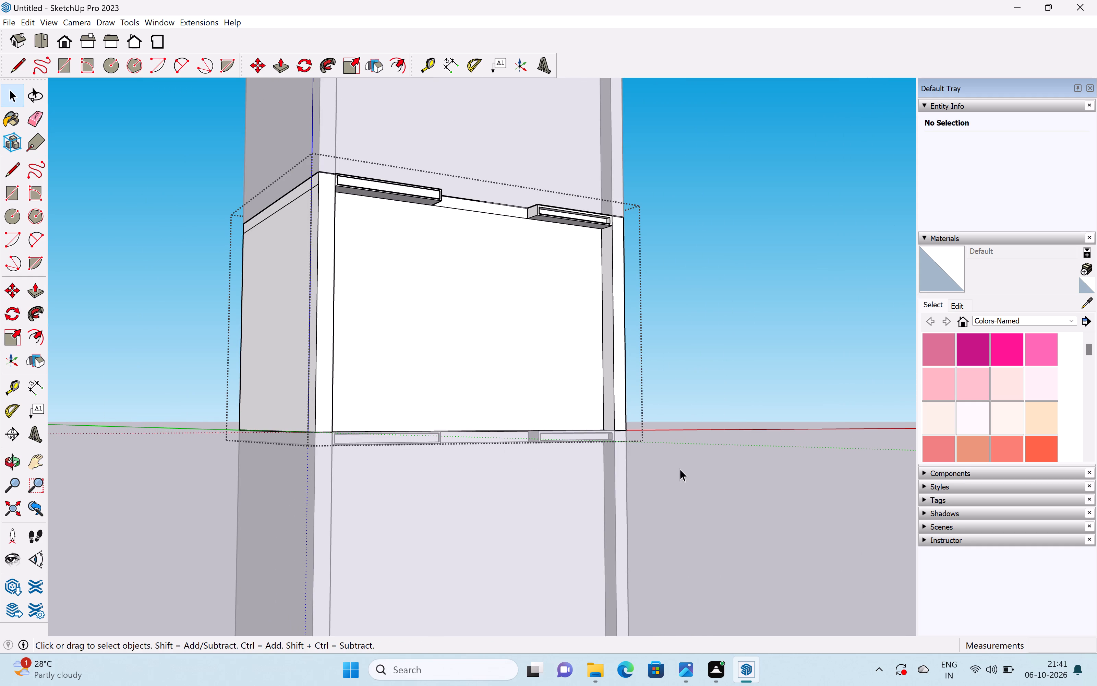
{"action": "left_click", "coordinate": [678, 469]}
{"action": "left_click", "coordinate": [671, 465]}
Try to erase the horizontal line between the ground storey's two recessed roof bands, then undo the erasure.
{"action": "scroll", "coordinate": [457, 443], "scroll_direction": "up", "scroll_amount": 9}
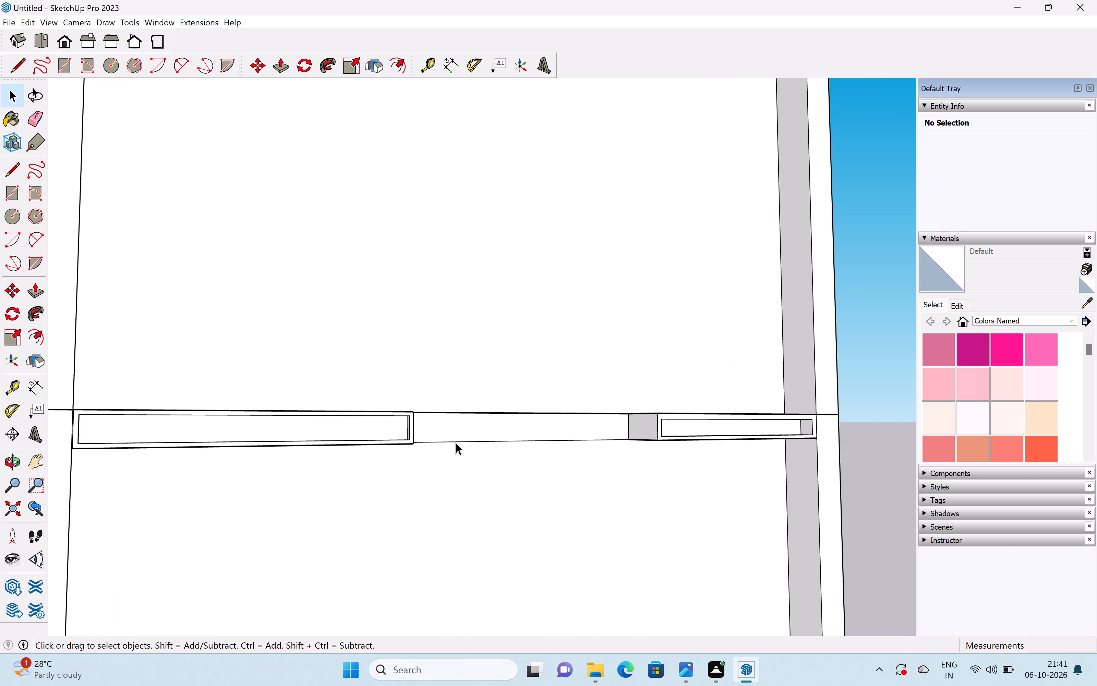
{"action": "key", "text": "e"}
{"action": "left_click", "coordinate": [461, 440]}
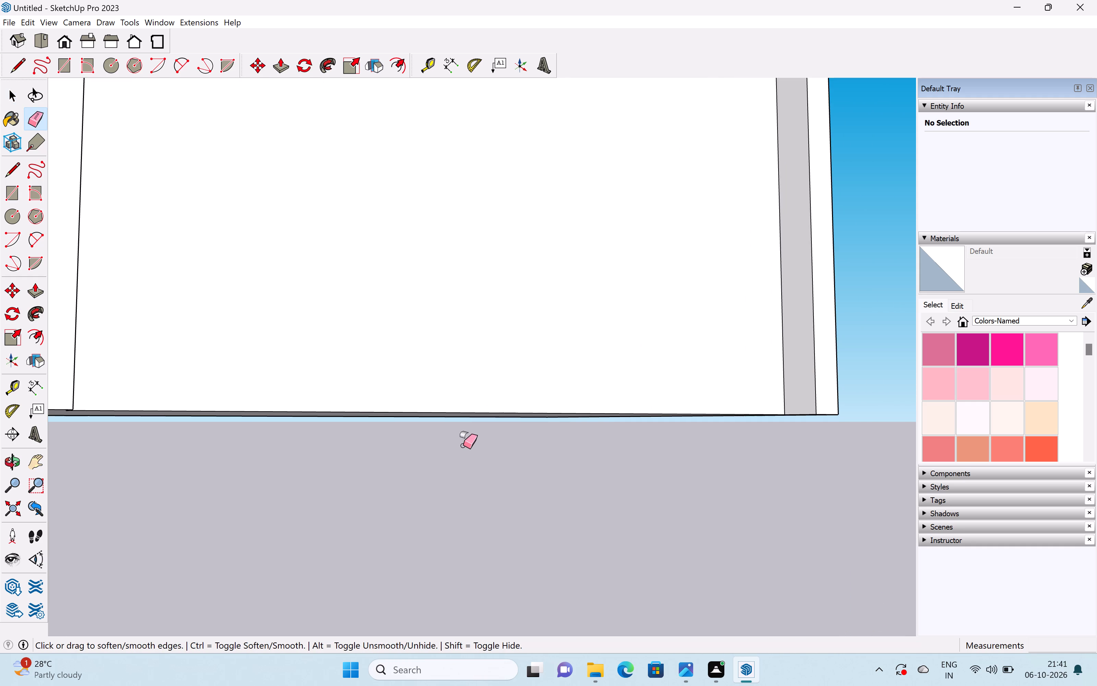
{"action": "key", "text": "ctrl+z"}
Examine the recessed roof bands and the joint between the ground storey and the second storey.
{"action": "scroll", "coordinate": [499, 440], "scroll_direction": "down", "scroll_amount": 1}
{"action": "middle_click_drag", "start_coordinate": [502, 438], "coordinate": [298, 491]}
{"action": "scroll", "coordinate": [295, 484], "scroll_direction": "up", "scroll_amount": 10}
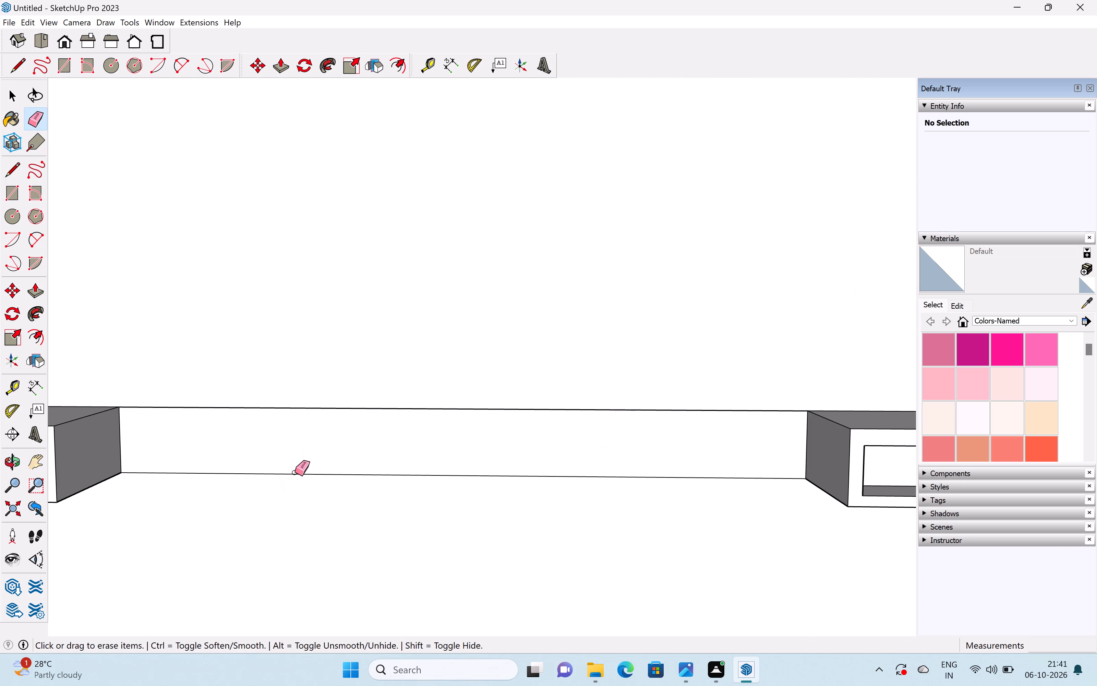
{"action": "scroll", "coordinate": [364, 457], "scroll_direction": "down", "scroll_amount": 20}
{"action": "scroll", "coordinate": [364, 457], "scroll_direction": "down", "scroll_amount": 1}
{"action": "key", "text": "space"}
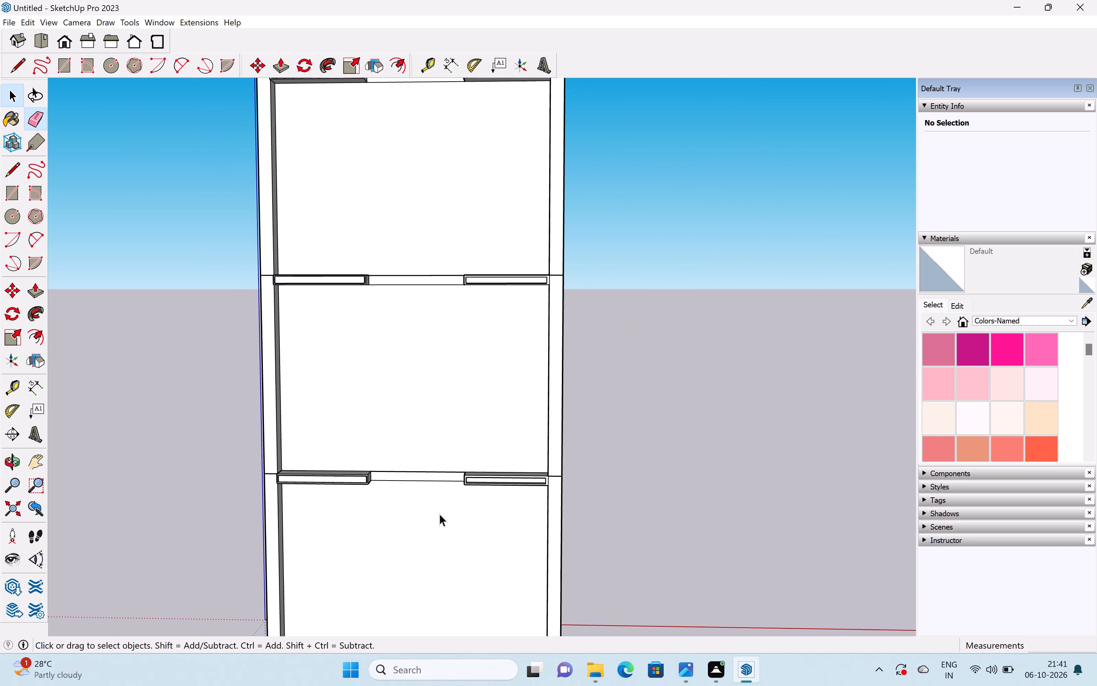
{"action": "scroll", "coordinate": [439, 514], "scroll_direction": "down", "scroll_amount": 4}
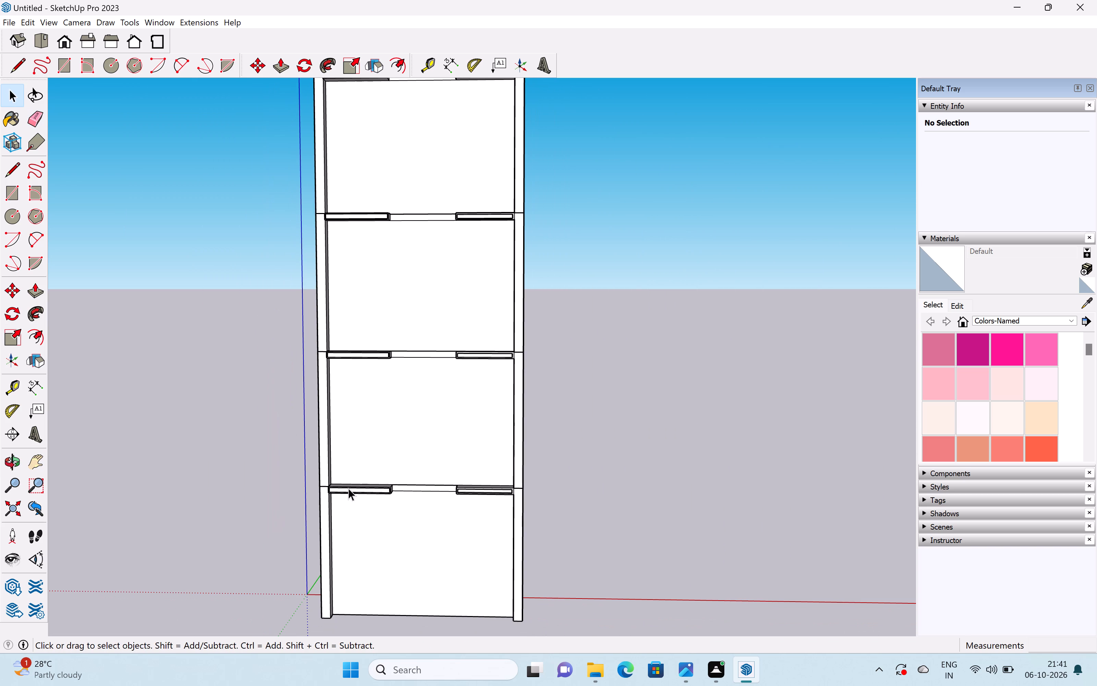
{"action": "middle_click_drag", "start_coordinate": [355, 493], "coordinate": [707, 611]}
{"action": "scroll", "coordinate": [446, 520], "scroll_direction": "up", "scroll_amount": 15}
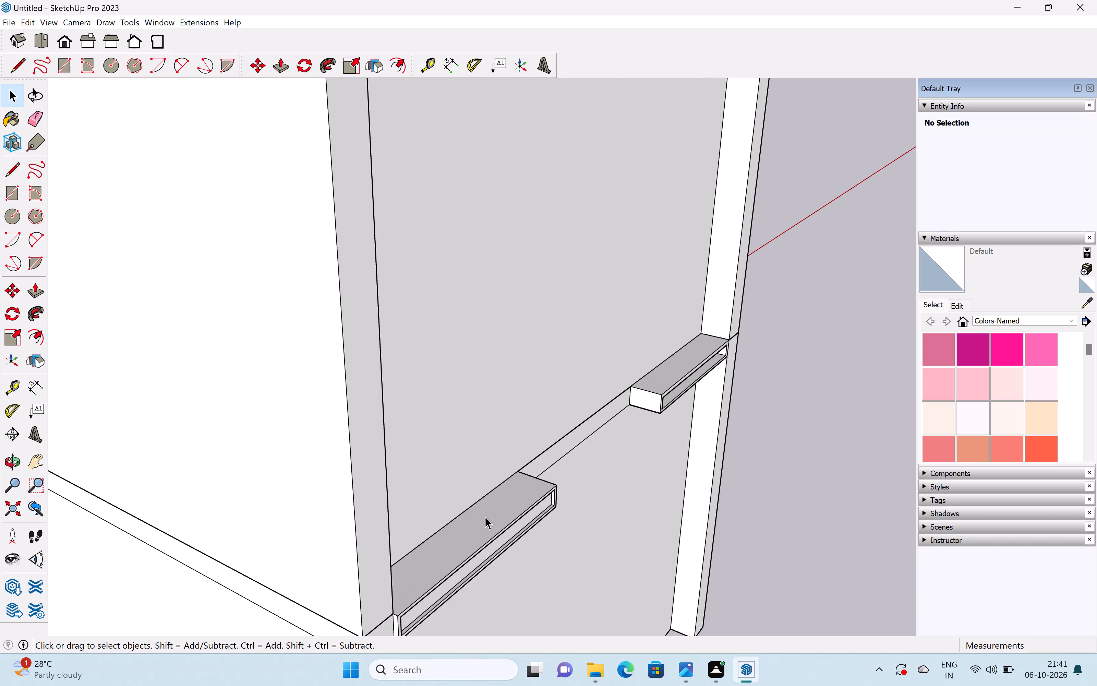
{"action": "middle_click_drag", "start_coordinate": [480, 516], "coordinate": [425, 419]}
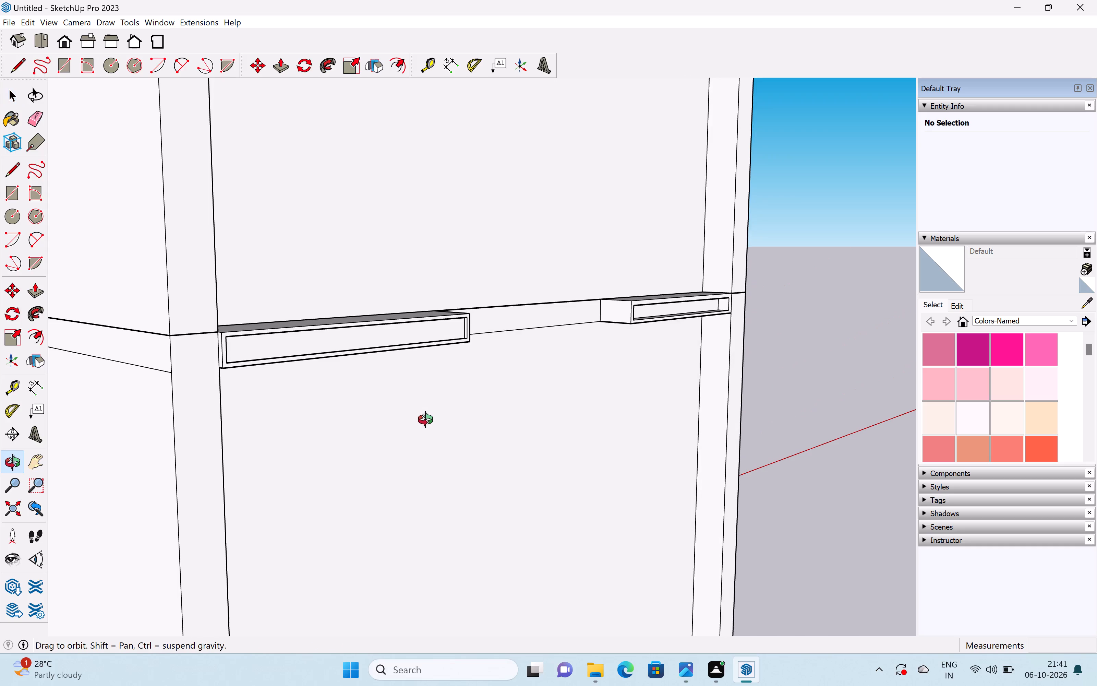
{"action": "middle_click_drag", "start_coordinate": [425, 419], "coordinate": [427, 439]}
{"action": "scroll", "coordinate": [427, 439], "scroll_direction": "up", "scroll_amount": 1}
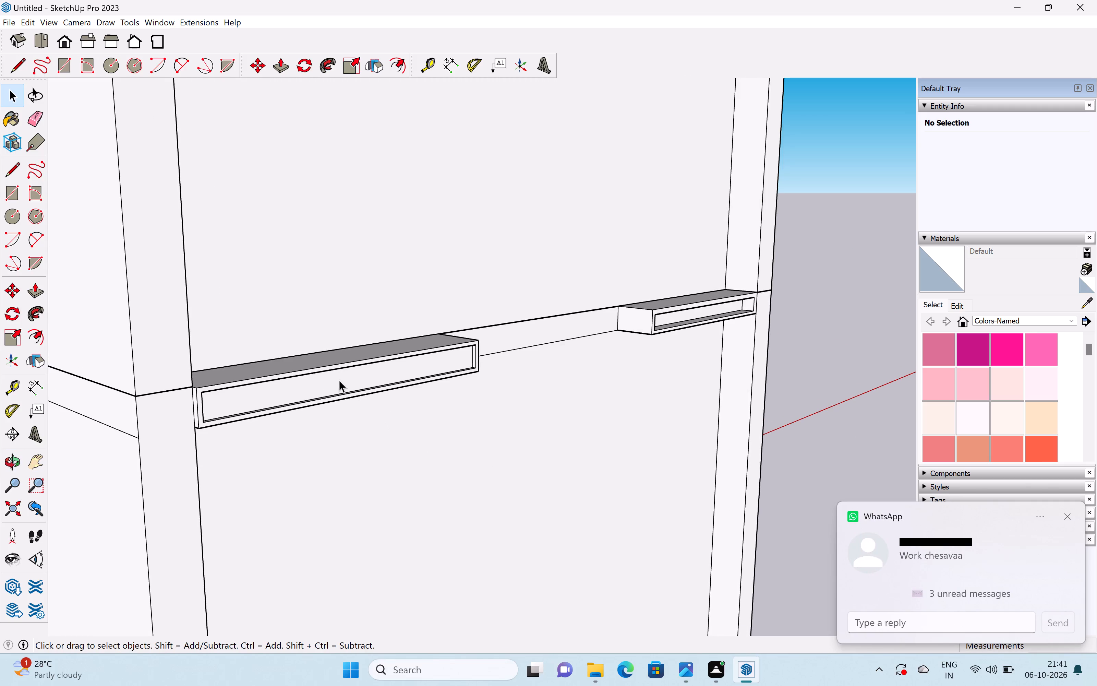
Open the ground-storey group and push/pull its roof face up about 6 3/16".
{"action": "key", "text": "p"}
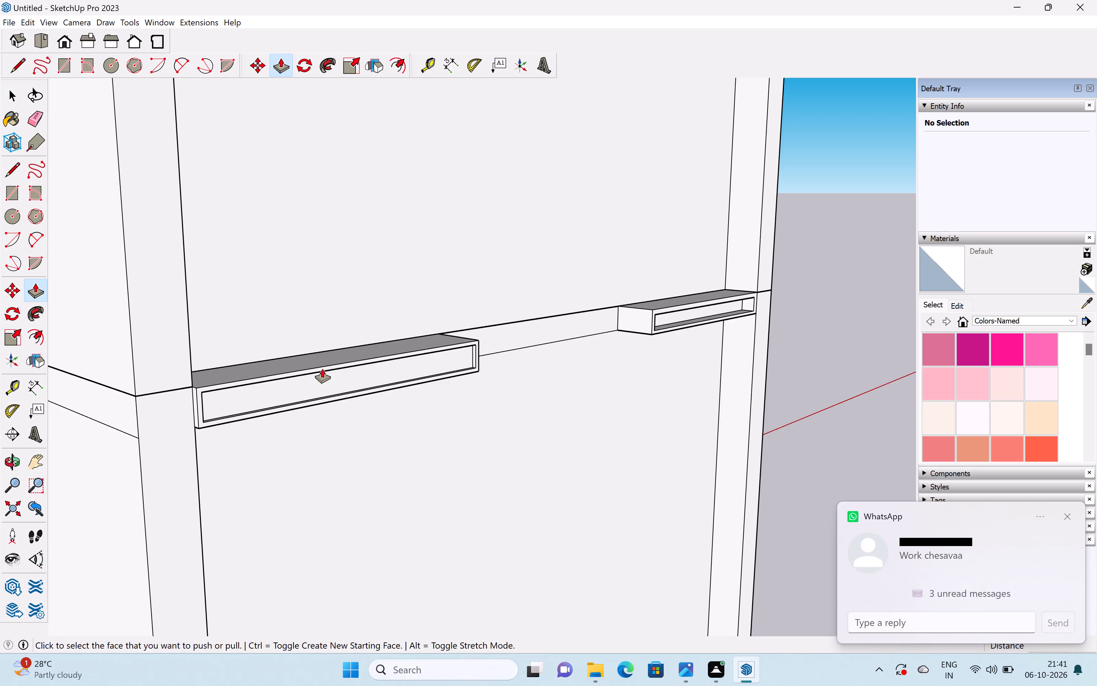
{"action": "middle_click_drag", "start_coordinate": [321, 368], "coordinate": [354, 445]}
{"action": "key", "text": "space"}
{"action": "left_click", "coordinate": [330, 421]}
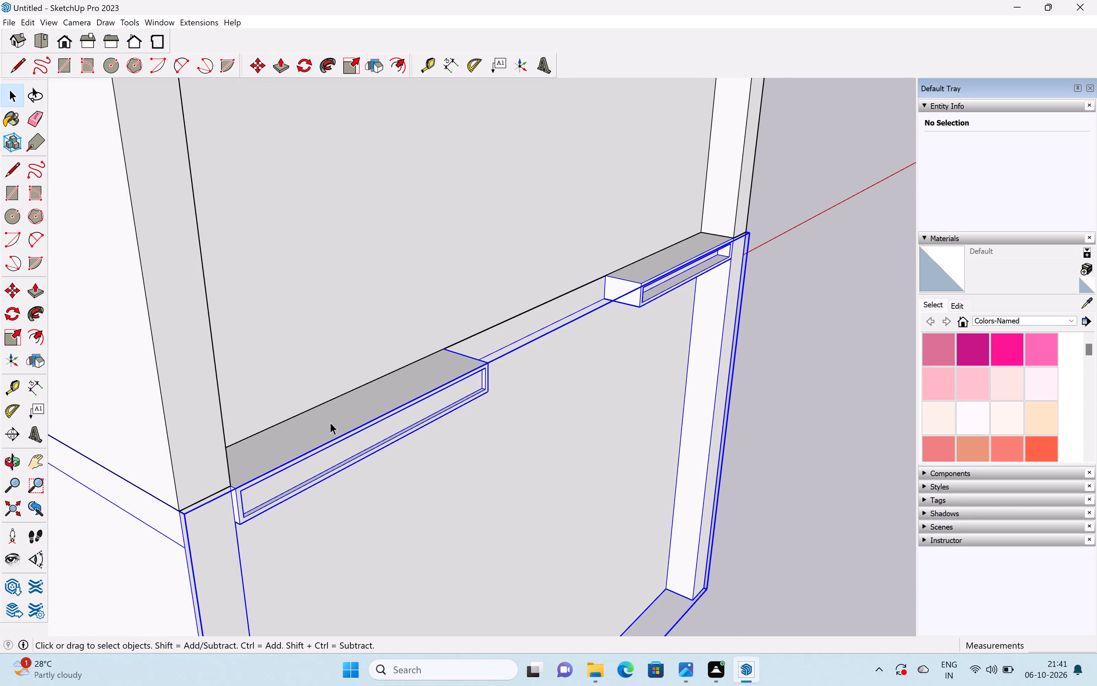
{"action": "left_click", "coordinate": [330, 422]}
{"action": "double_click", "coordinate": [330, 424]}
{"action": "double_click", "coordinate": [332, 443]}
{"action": "left_click", "coordinate": [332, 443]}
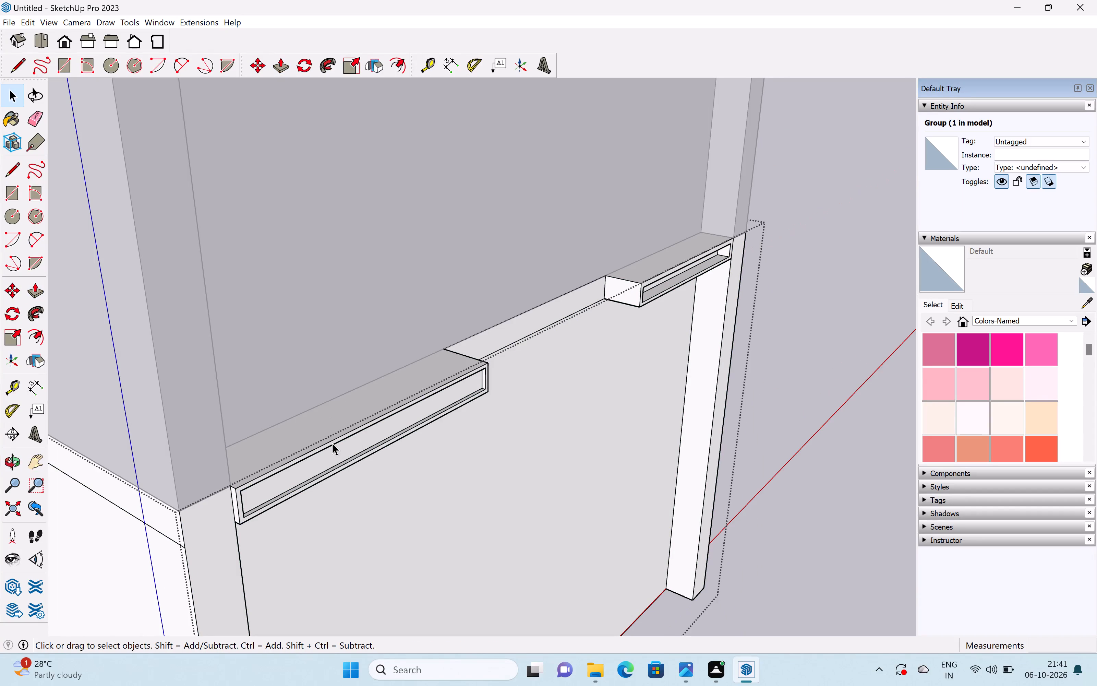
{"action": "left_click", "coordinate": [328, 437]}
{"action": "triple_click", "coordinate": [333, 451]}
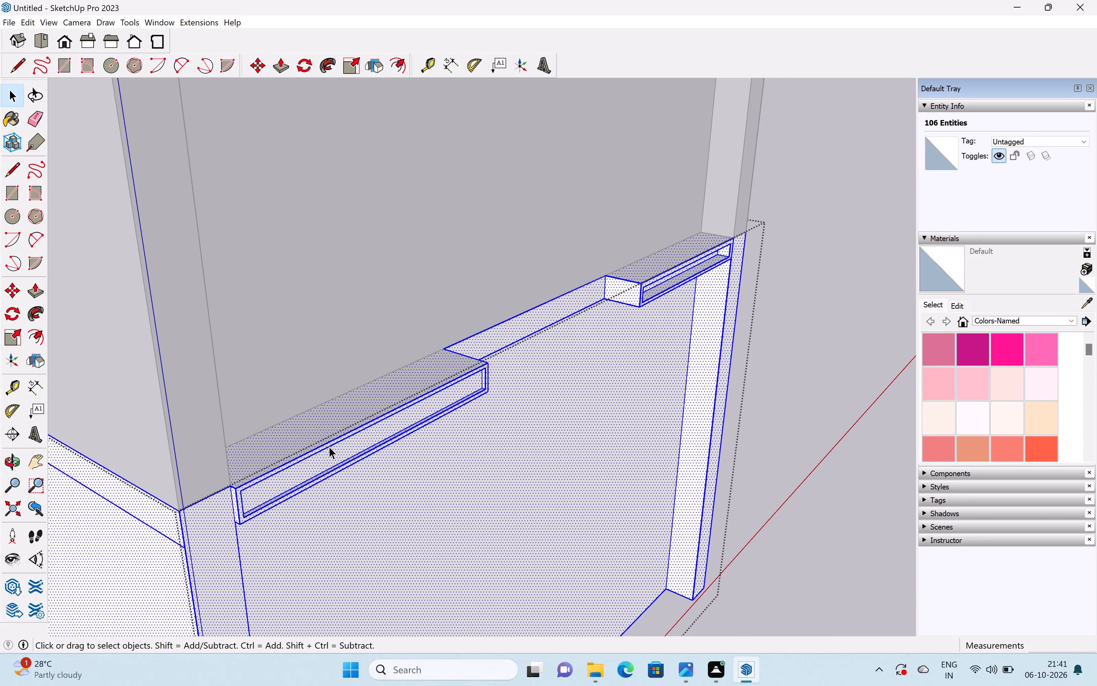
{"action": "key", "text": "p"}
{"action": "left_click_drag", "start_coordinate": [324, 426], "coordinate": [321, 396]}
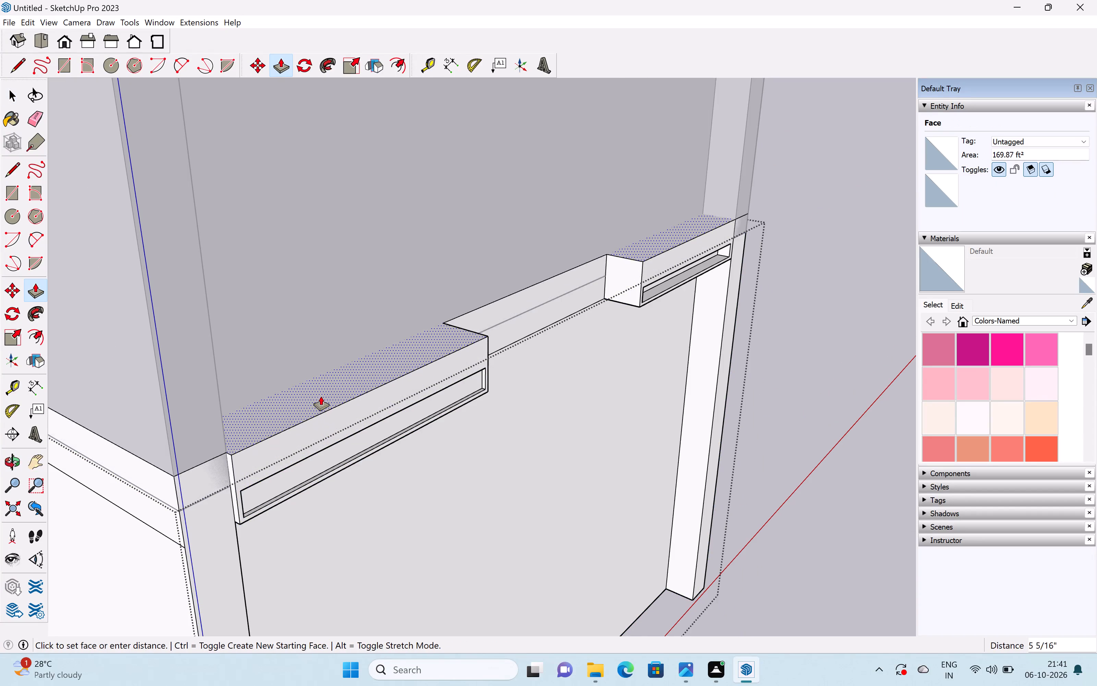
{"action": "left_click_drag", "start_coordinate": [321, 396], "coordinate": [321, 392]}
Push/pull the upper inner face of the ground storey's left roof-band recess up 5".
{"action": "scroll", "coordinate": [321, 390], "scroll_direction": "down", "scroll_amount": 8}
{"action": "middle_click_drag", "start_coordinate": [346, 416], "coordinate": [321, 298]}
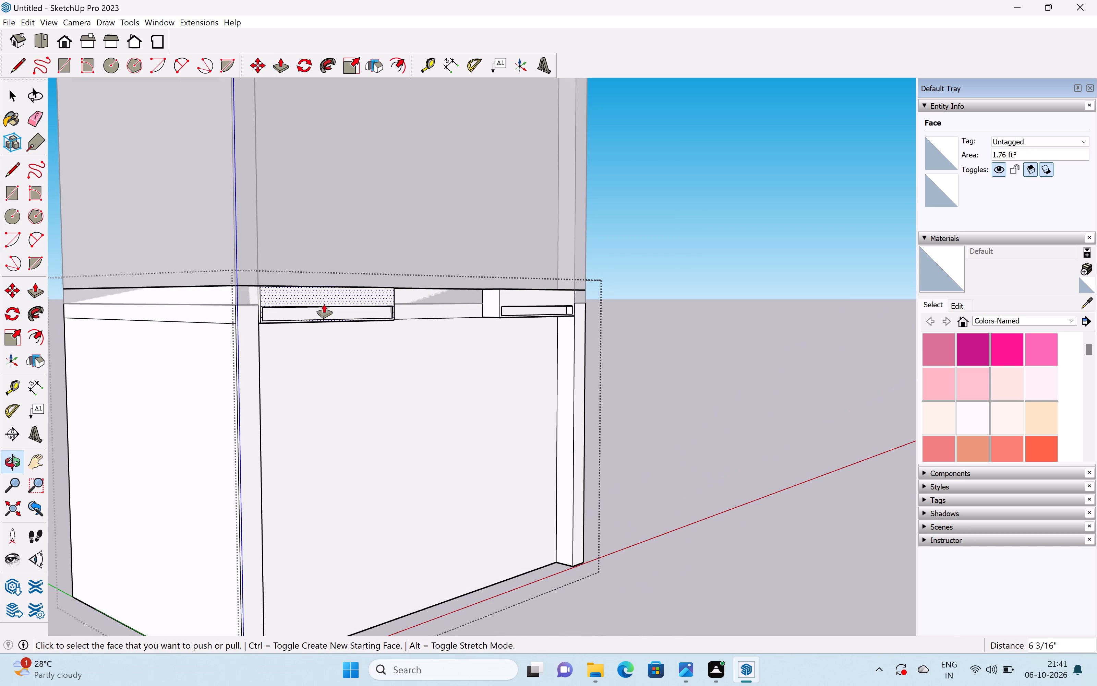
{"action": "scroll", "coordinate": [318, 315], "scroll_direction": "up", "scroll_amount": 5}
{"action": "middle_click_drag", "start_coordinate": [317, 309], "coordinate": [331, 195]}
{"action": "scroll", "coordinate": [321, 240], "scroll_direction": "up", "scroll_amount": 10}
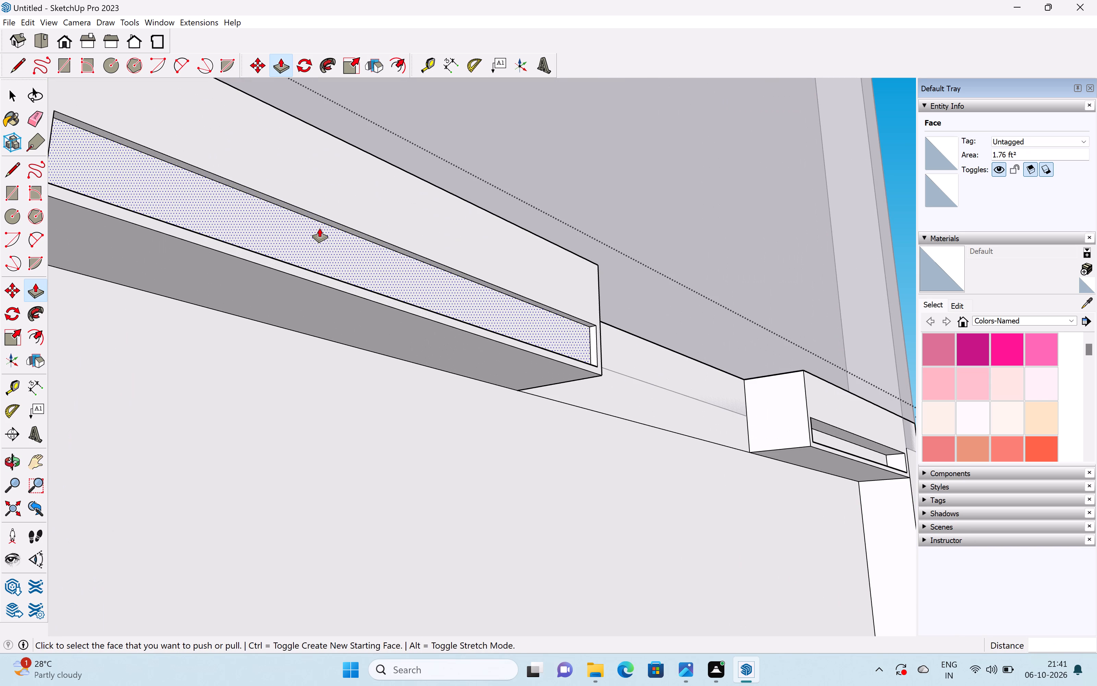
{"action": "left_click_drag", "start_coordinate": [318, 221], "coordinate": [322, 182]}
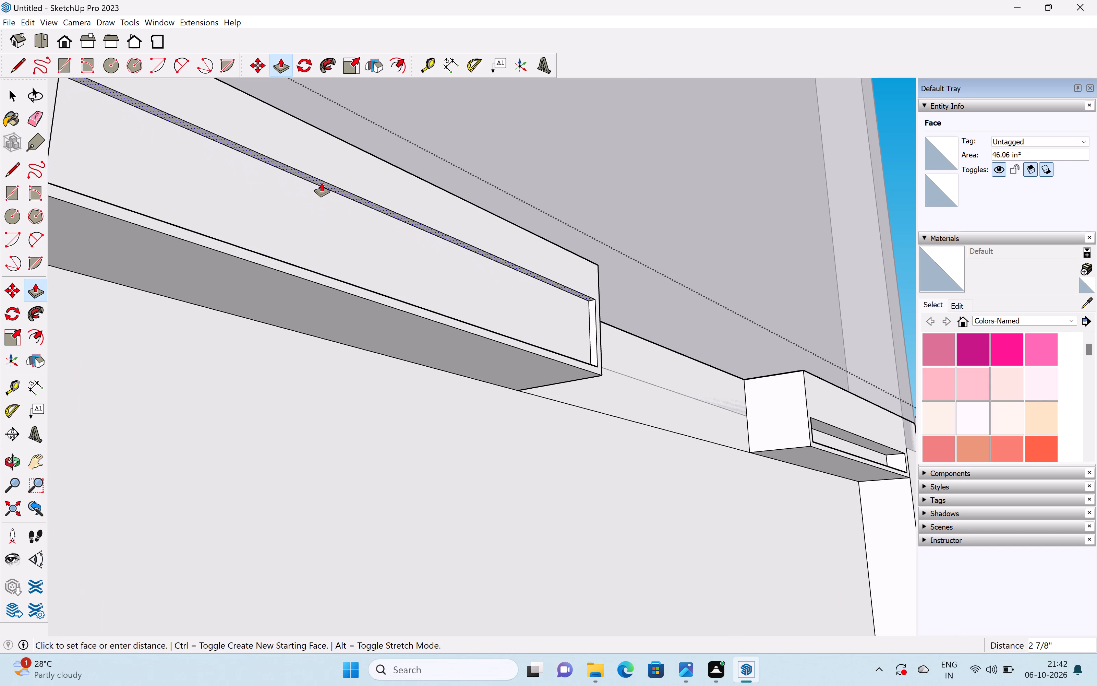
{"action": "left_click_drag", "start_coordinate": [322, 182], "coordinate": [329, 161]}
Pull the left roof band's recessed face and surrounding frame outwards, and push the recessed face back in 3 3/8".
{"action": "scroll", "coordinate": [352, 189], "scroll_direction": "down", "scroll_amount": 8}
{"action": "scroll", "coordinate": [407, 260], "scroll_direction": "down", "scroll_amount": 6}
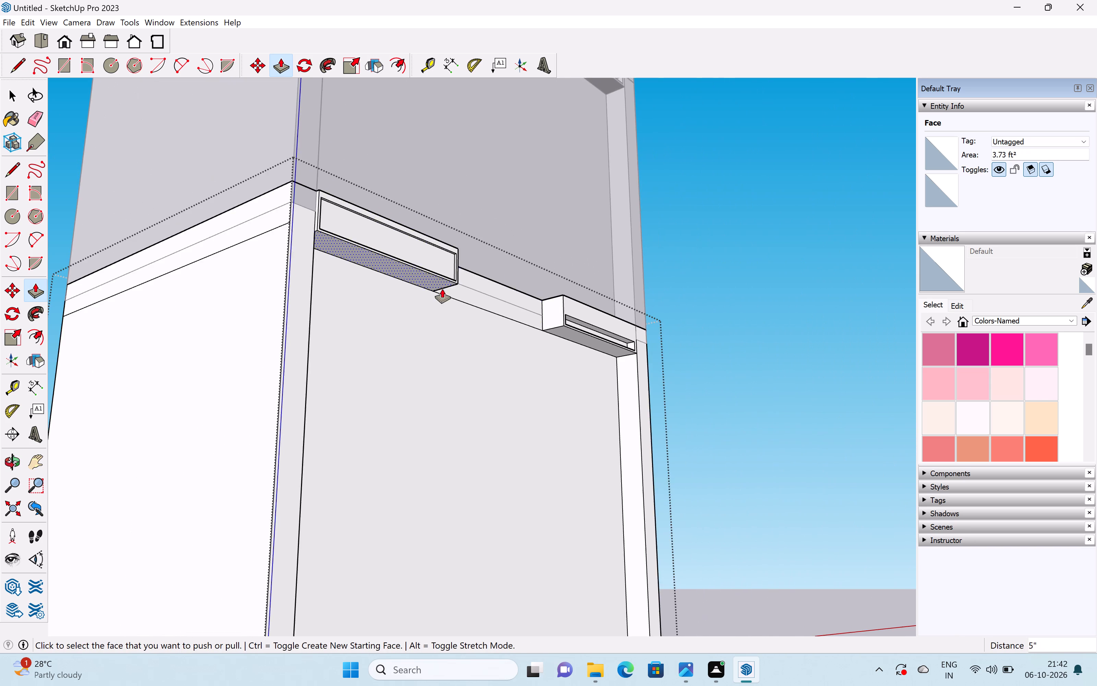
{"action": "middle_click_drag", "start_coordinate": [482, 293], "coordinate": [467, 401]}
{"action": "scroll", "coordinate": [382, 347], "scroll_direction": "up", "scroll_amount": 6}
{"action": "middle_click_drag", "start_coordinate": [350, 371], "coordinate": [406, 384]}
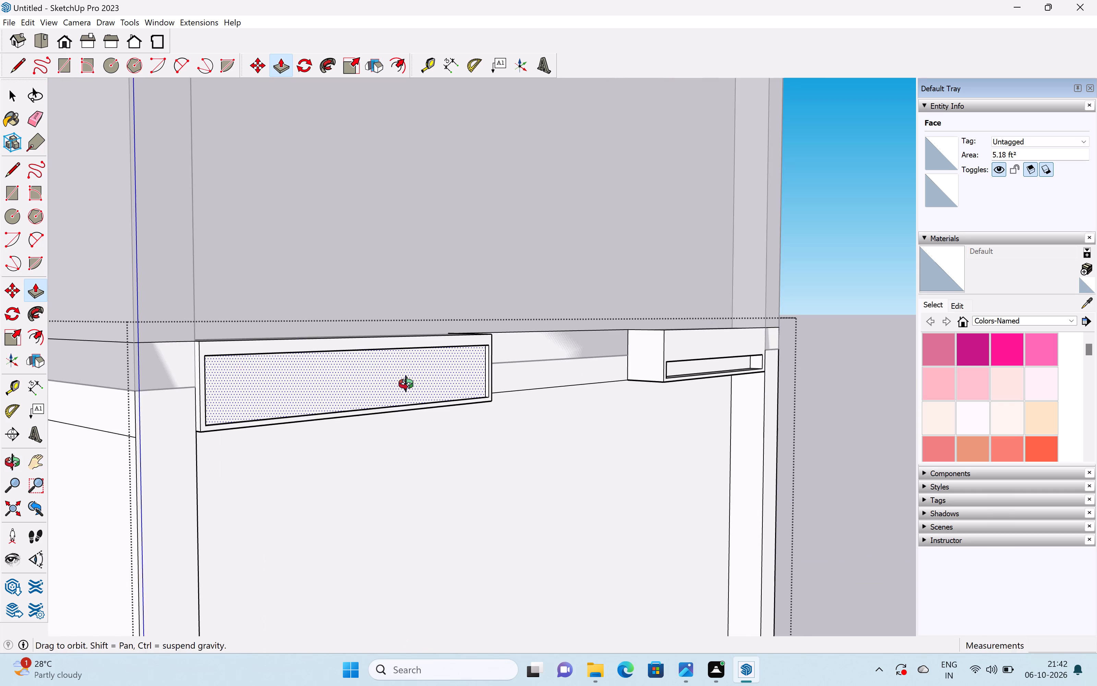
{"action": "middle_click_drag", "start_coordinate": [406, 384], "coordinate": [407, 384]}
{"action": "scroll", "coordinate": [347, 383], "scroll_direction": "up", "scroll_amount": 6}
{"action": "left_click_drag", "start_coordinate": [336, 394], "coordinate": [383, 416]}
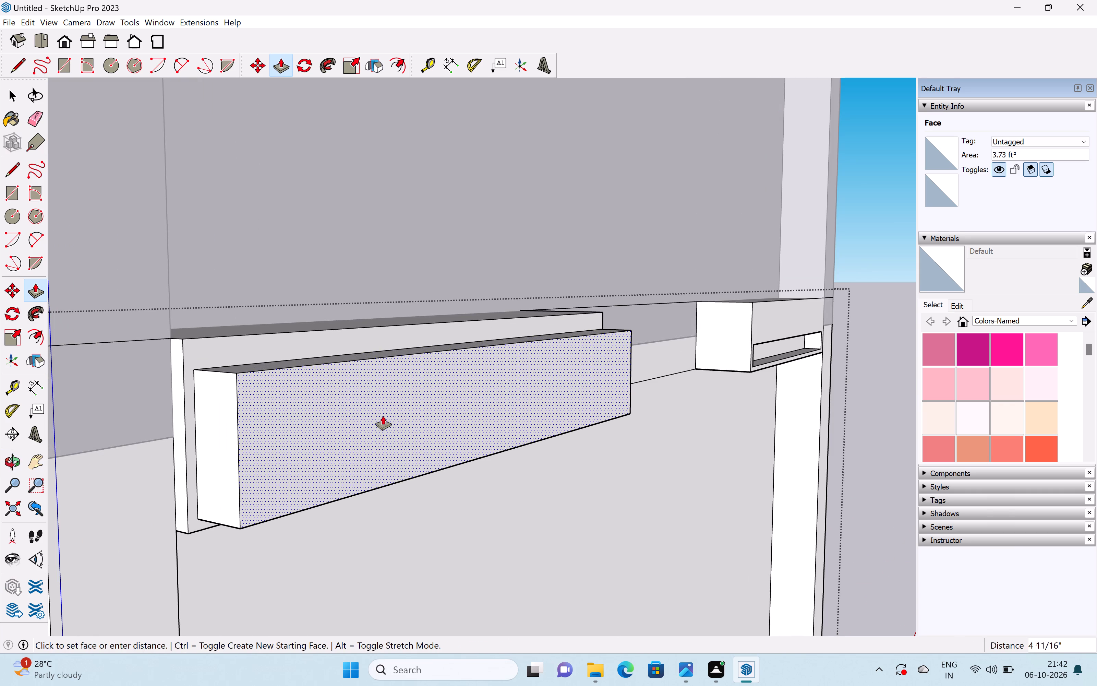
{"action": "left_click_drag", "start_coordinate": [383, 416], "coordinate": [383, 415]}
{"action": "left_click_drag", "start_coordinate": [299, 342], "coordinate": [325, 379]}
{"action": "left_click_drag", "start_coordinate": [311, 413], "coordinate": [276, 403]}
{"action": "scroll", "coordinate": [285, 407], "scroll_direction": "down", "scroll_amount": 2}
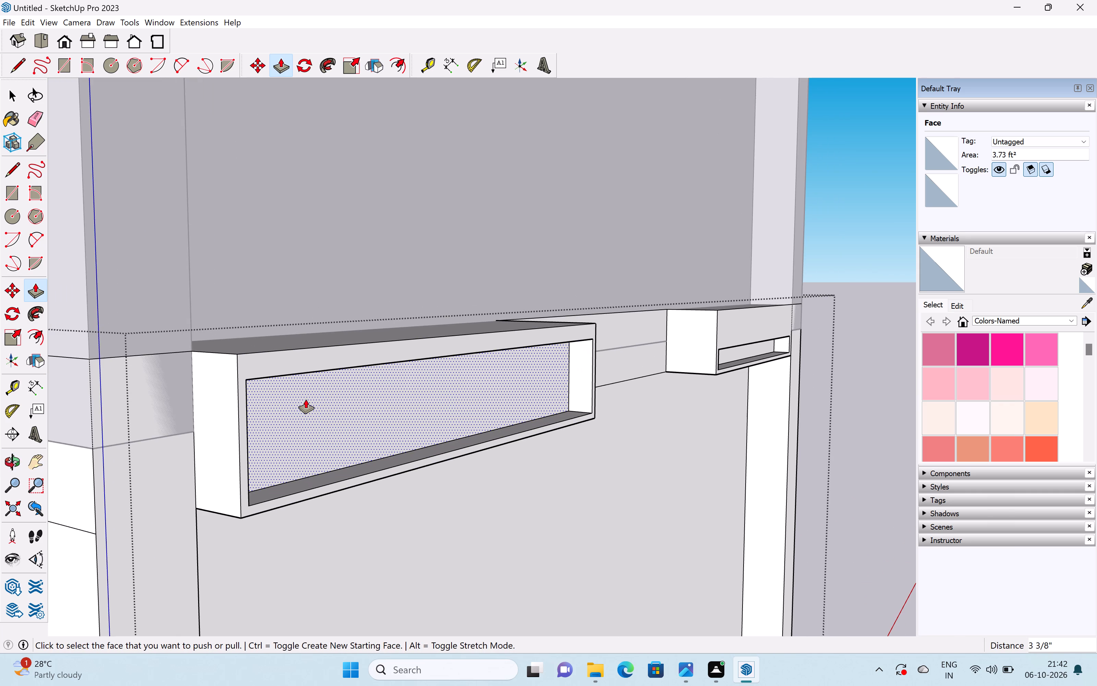
Pull the front frame face of the ground storey's right roof band outwards 5 1/8".
{"action": "scroll", "coordinate": [311, 403], "scroll_direction": "down", "scroll_amount": 5}
{"action": "middle_click_drag", "start_coordinate": [449, 462], "coordinate": [204, 458]}
{"action": "scroll", "coordinate": [238, 457], "scroll_direction": "down", "scroll_amount": 7}
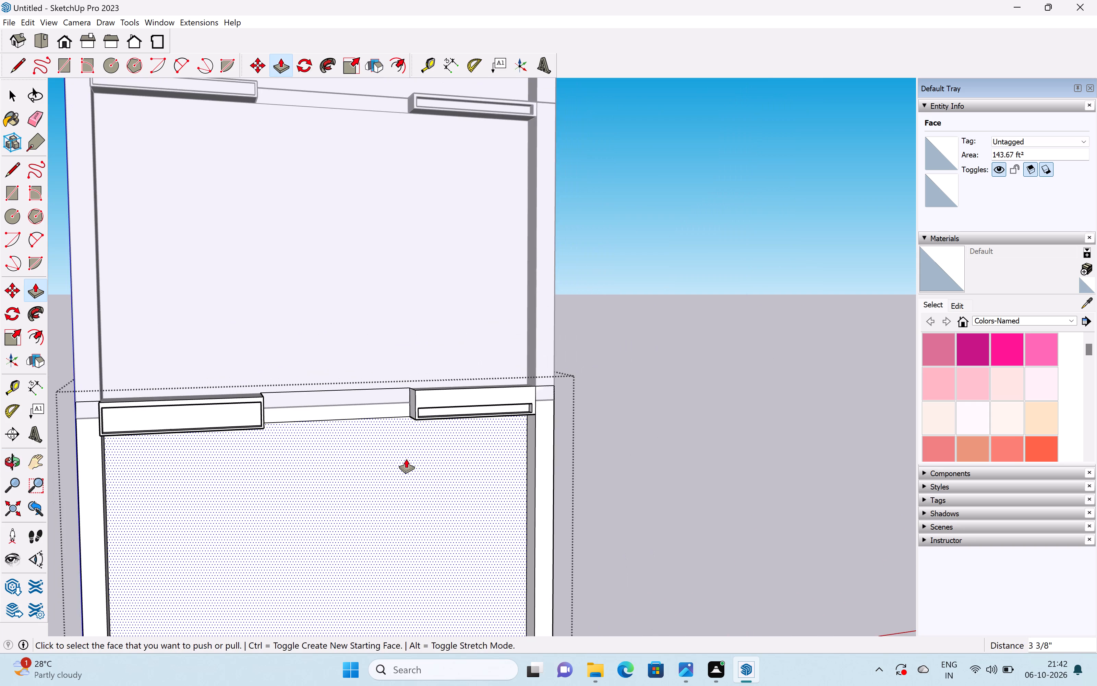
{"action": "middle_click_drag", "start_coordinate": [397, 463], "coordinate": [179, 525]}
{"action": "middle_click", "coordinate": [179, 525]}
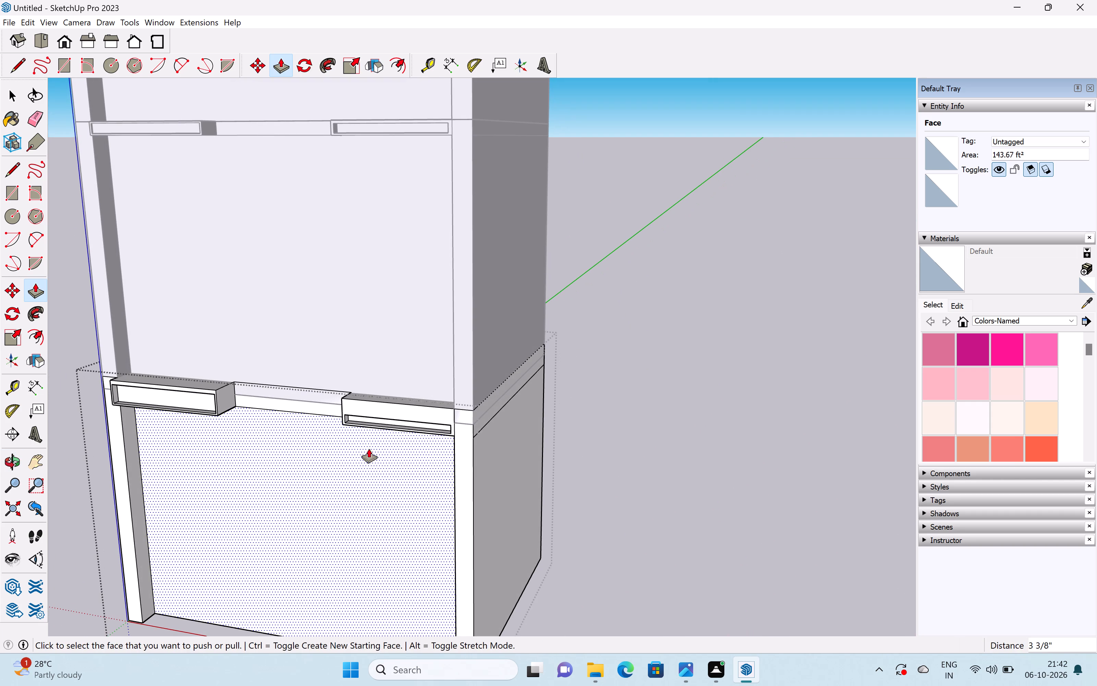
{"action": "middle_click_drag", "start_coordinate": [431, 439], "coordinate": [348, 452]}
{"action": "scroll", "coordinate": [375, 413], "scroll_direction": "up", "scroll_amount": 11}
{"action": "scroll", "coordinate": [389, 412], "scroll_direction": "down", "scroll_amount": 5}
{"action": "left_click_drag", "start_coordinate": [389, 412], "coordinate": [76, 353]}
Push/pull the upper inner face of the right roof-band recess up about 5".
{"action": "scroll", "coordinate": [319, 478], "scroll_direction": "up", "scroll_amount": 4}
{"action": "middle_click_drag", "start_coordinate": [359, 422], "coordinate": [419, 285]}
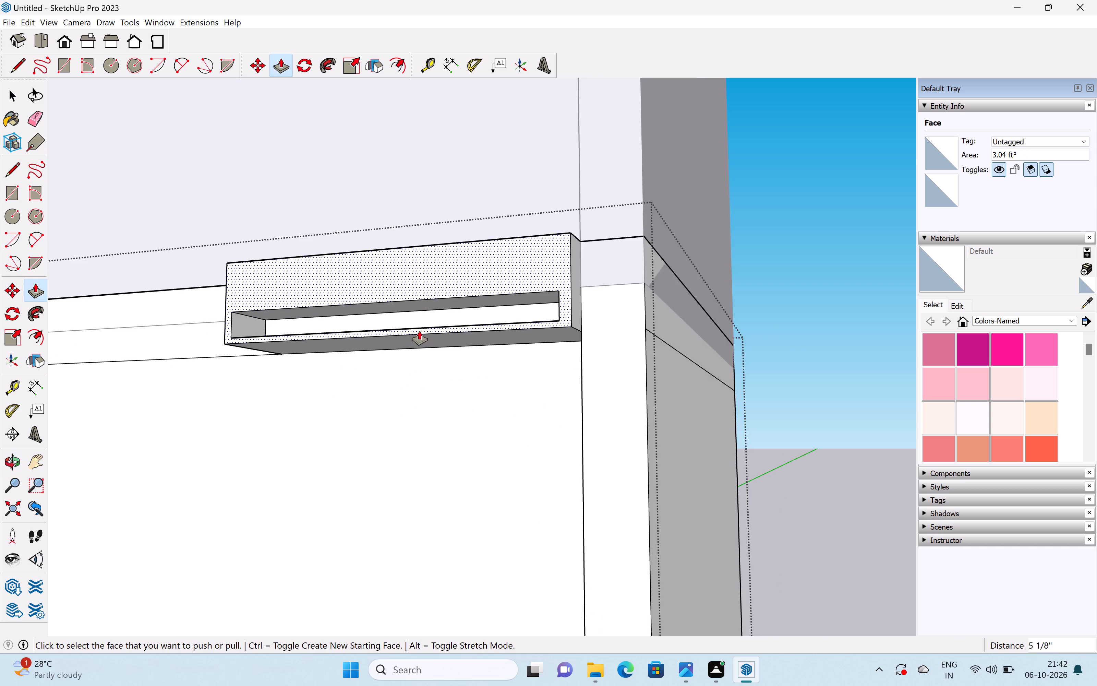
{"action": "scroll", "coordinate": [422, 330], "scroll_direction": "up", "scroll_amount": 4}
{"action": "left_click_drag", "start_coordinate": [459, 288], "coordinate": [472, 231]}
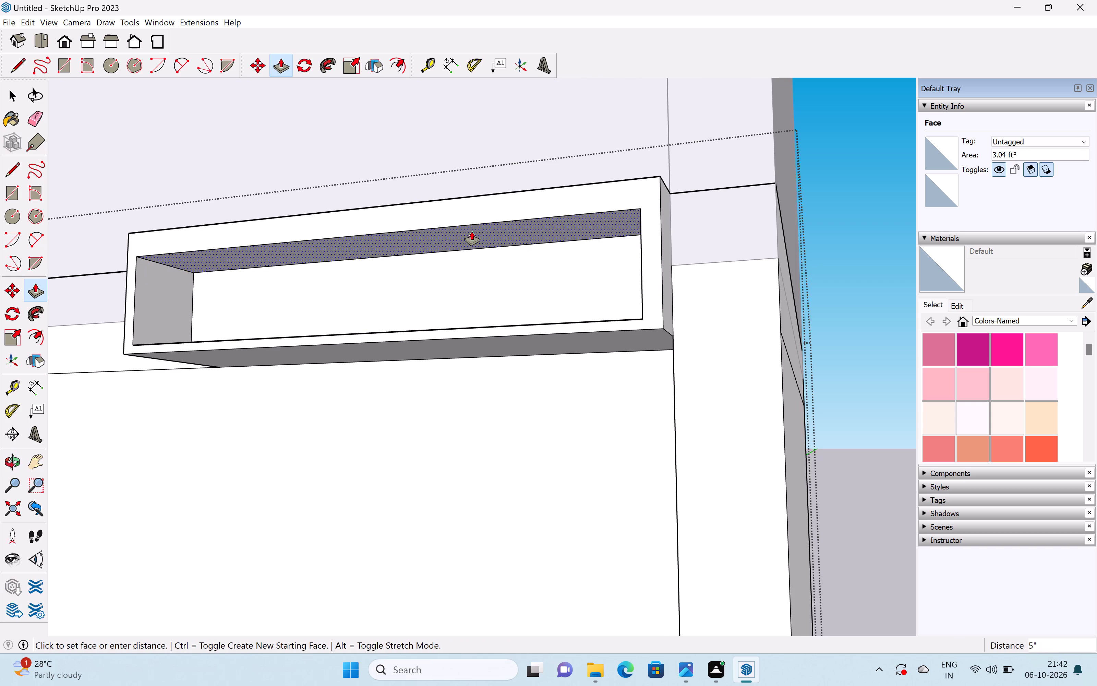
{"action": "left_click_drag", "start_coordinate": [472, 231], "coordinate": [473, 227]}
Pull the recessed back face of the right roof band outwards 4 13/16".
{"action": "middle_click_drag", "start_coordinate": [493, 282], "coordinate": [476, 351]}
{"action": "left_click_drag", "start_coordinate": [522, 274], "coordinate": [511, 280]}
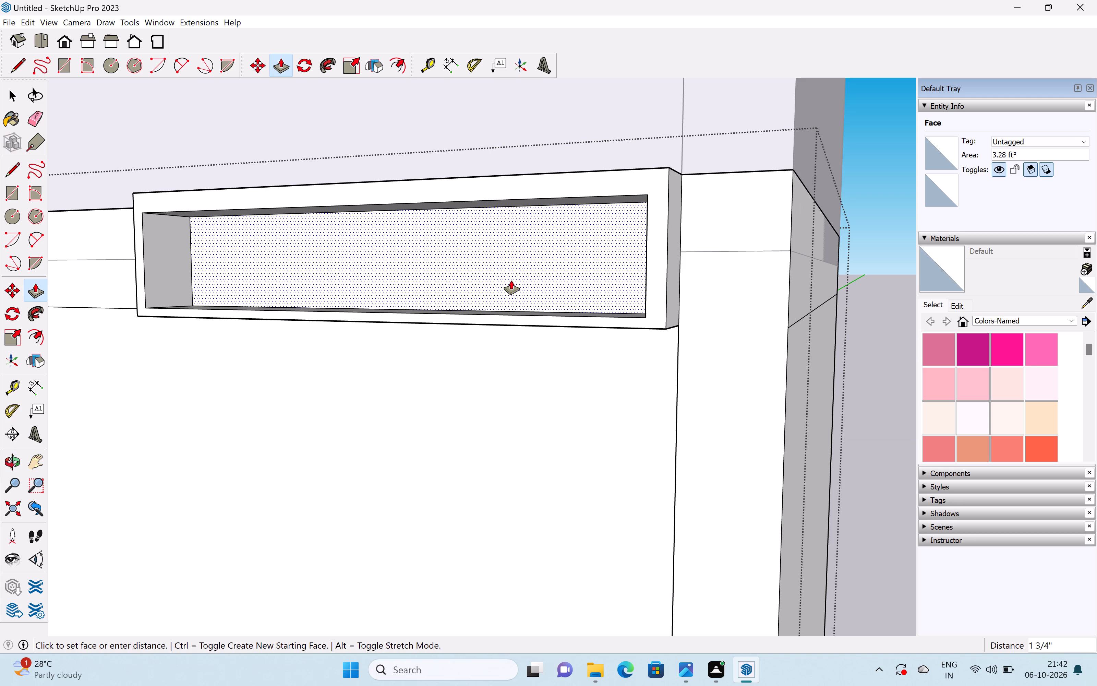
{"action": "left_click_drag", "start_coordinate": [511, 280], "coordinate": [503, 285]}
Examine the reshaped ground-storey roof bands against the bands of the storeys above.
{"action": "scroll", "coordinate": [506, 284], "scroll_direction": "down", "scroll_amount": 13}
{"action": "scroll", "coordinate": [492, 343], "scroll_direction": "down", "scroll_amount": 5}
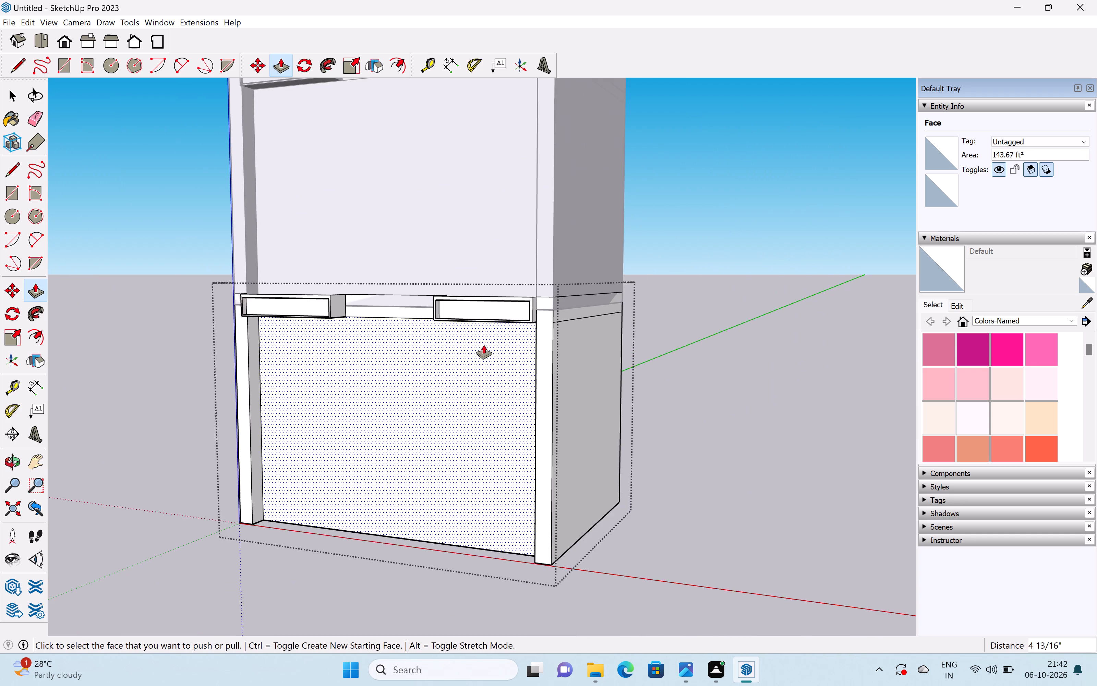
{"action": "middle_click_drag", "start_coordinate": [446, 362], "coordinate": [688, 418]}
{"action": "scroll", "coordinate": [513, 383], "scroll_direction": "down", "scroll_amount": 5}
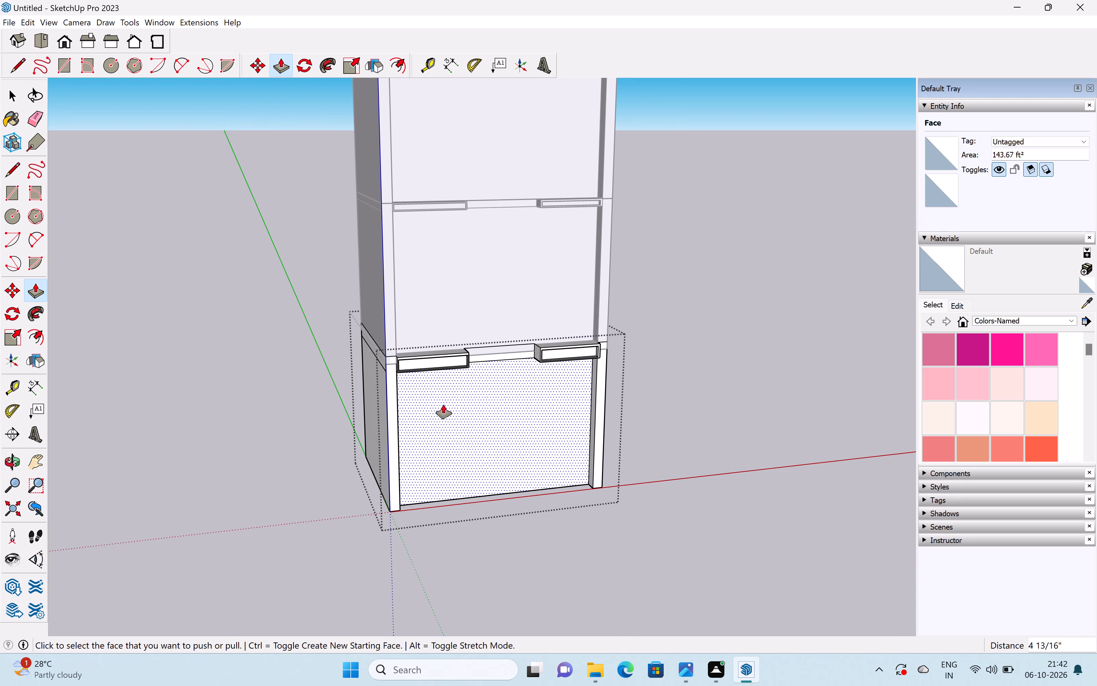
{"action": "middle_click_drag", "start_coordinate": [430, 413], "coordinate": [443, 485], "text": "shift"}
{"action": "scroll", "coordinate": [435, 311], "scroll_direction": "up", "scroll_amount": 9}
{"action": "middle_click_drag", "start_coordinate": [448, 279], "coordinate": [463, 333]}
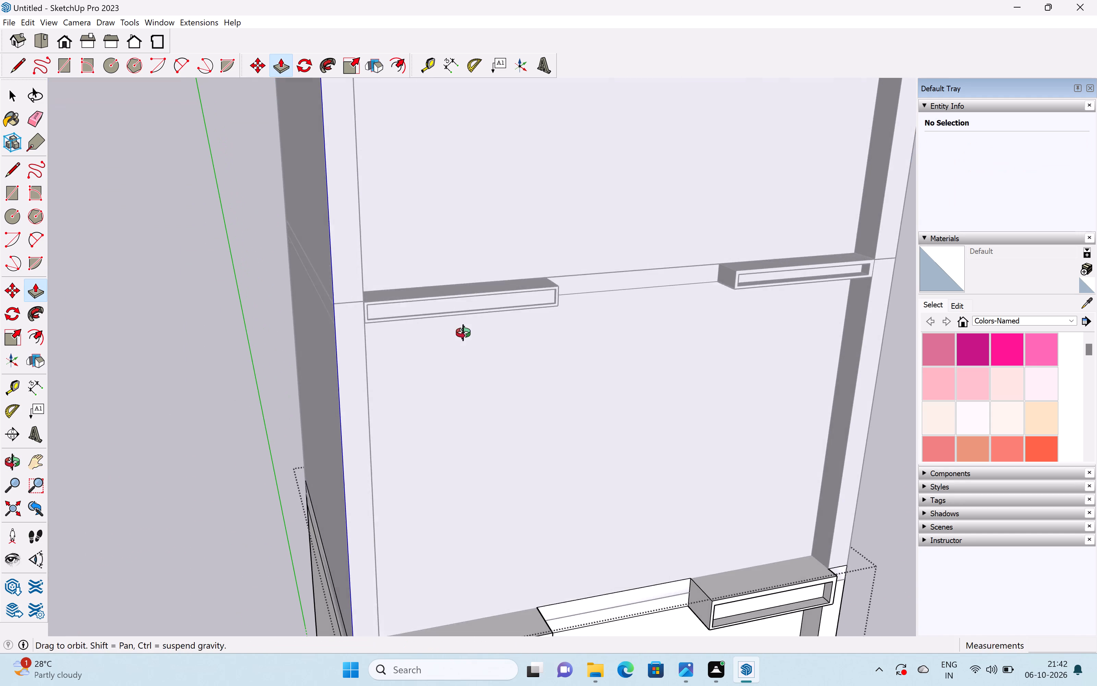
{"action": "middle_click_drag", "start_coordinate": [463, 333], "coordinate": [463, 334]}
{"action": "scroll", "coordinate": [463, 318], "scroll_direction": "down", "scroll_amount": 13}
{"action": "key", "text": "Escape"}
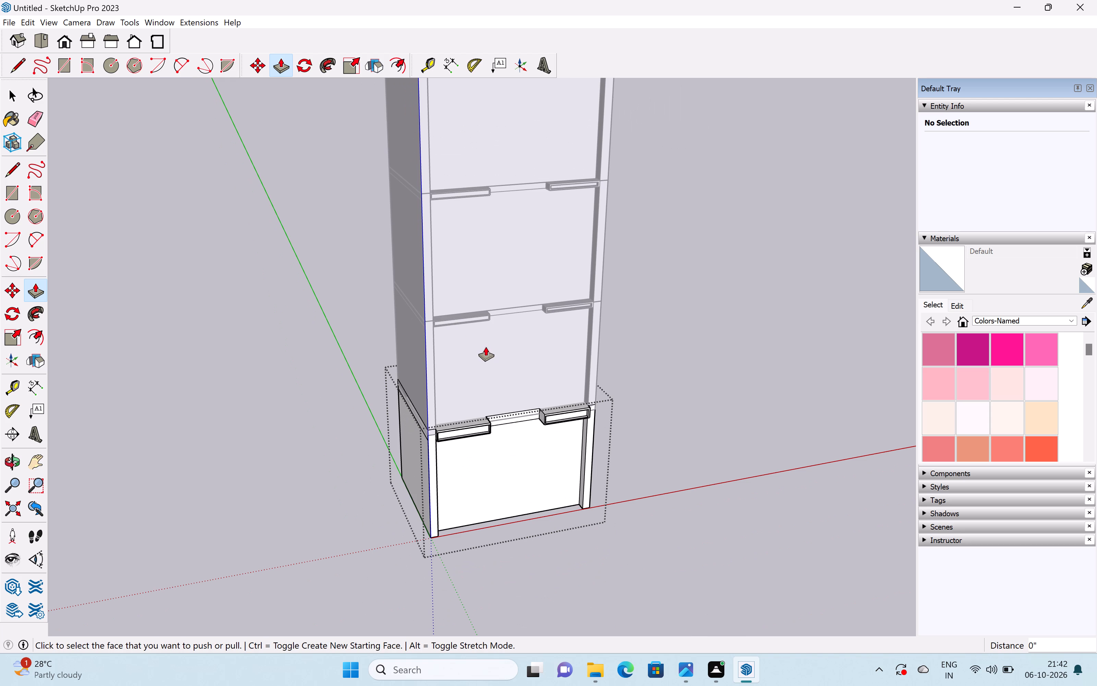
Delete all the storey copies above the ground storey.
{"action": "key", "text": "space"}
{"action": "left_click", "coordinate": [486, 347]}
{"action": "scroll", "coordinate": [486, 347], "scroll_direction": "down", "scroll_amount": 4}
{"action": "double_click", "coordinate": [486, 326]}
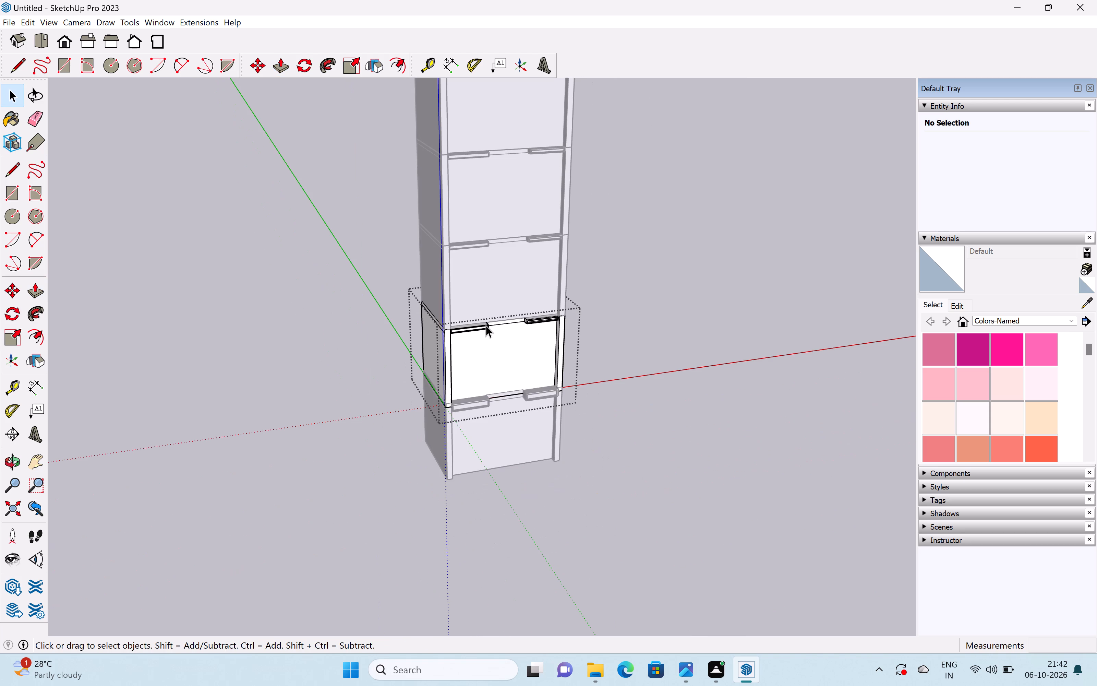
{"action": "key", "text": "Delete"}
{"action": "left_click", "coordinate": [487, 342]}
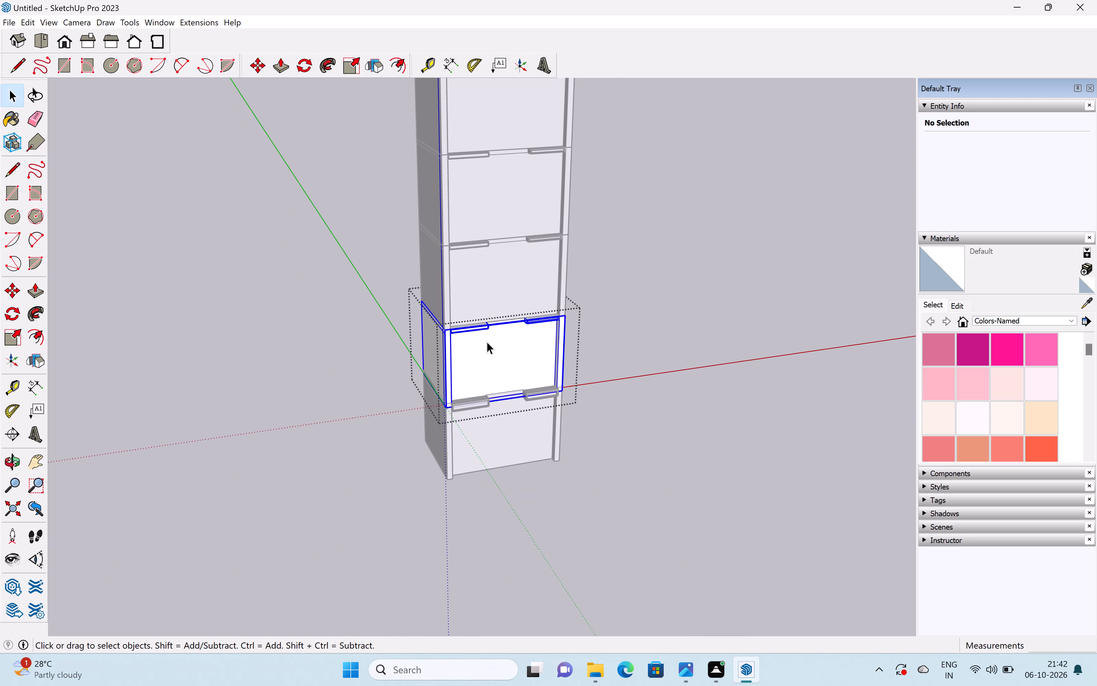
{"action": "key", "text": "Delete"}
{"action": "left_click", "coordinate": [479, 305]}
{"action": "left_click", "coordinate": [479, 304]}
{"action": "key", "text": "Delete"}
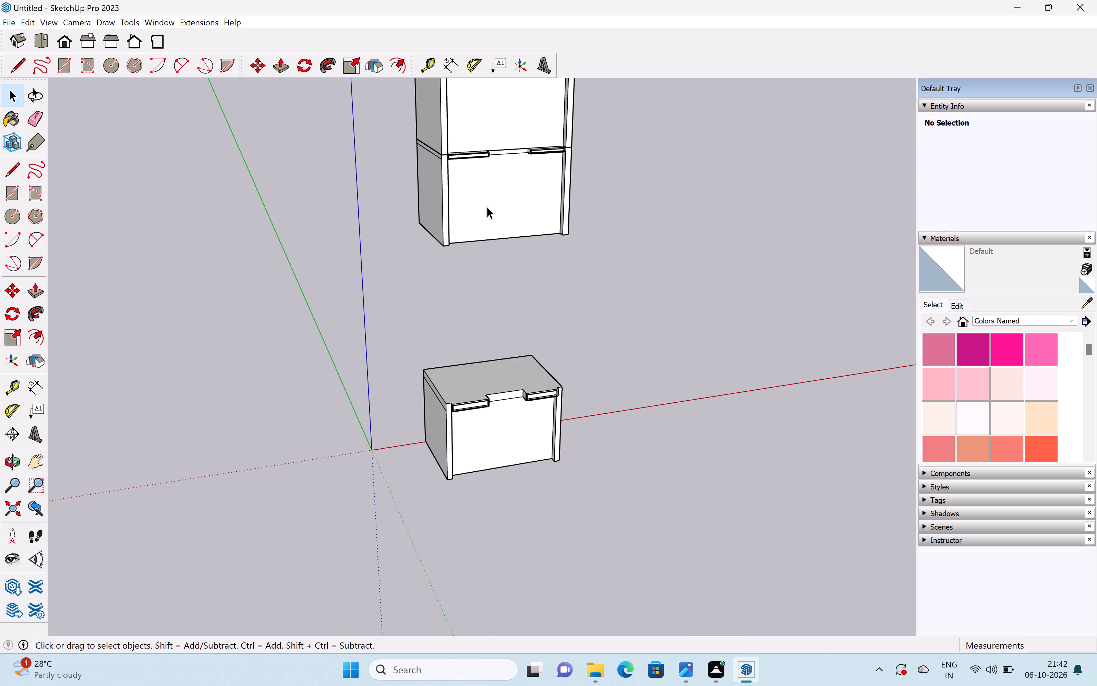
{"action": "left_click", "coordinate": [487, 206]}
{"action": "key", "text": "Delete"}
{"action": "left_click", "coordinate": [477, 146]}
{"action": "key", "text": "Delete"}
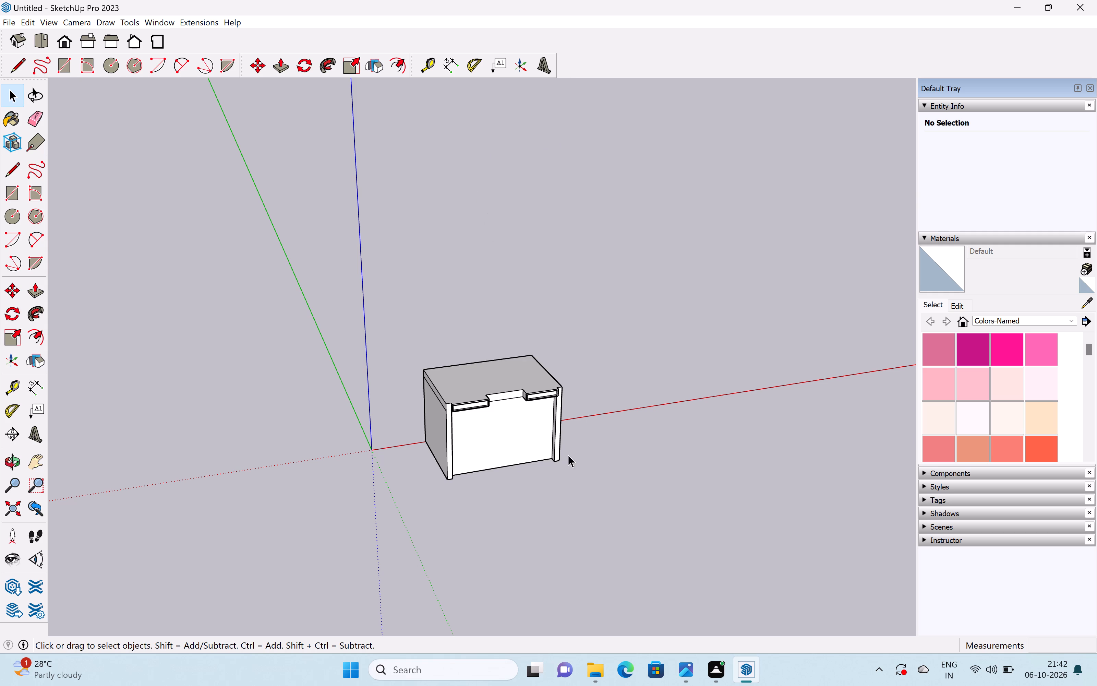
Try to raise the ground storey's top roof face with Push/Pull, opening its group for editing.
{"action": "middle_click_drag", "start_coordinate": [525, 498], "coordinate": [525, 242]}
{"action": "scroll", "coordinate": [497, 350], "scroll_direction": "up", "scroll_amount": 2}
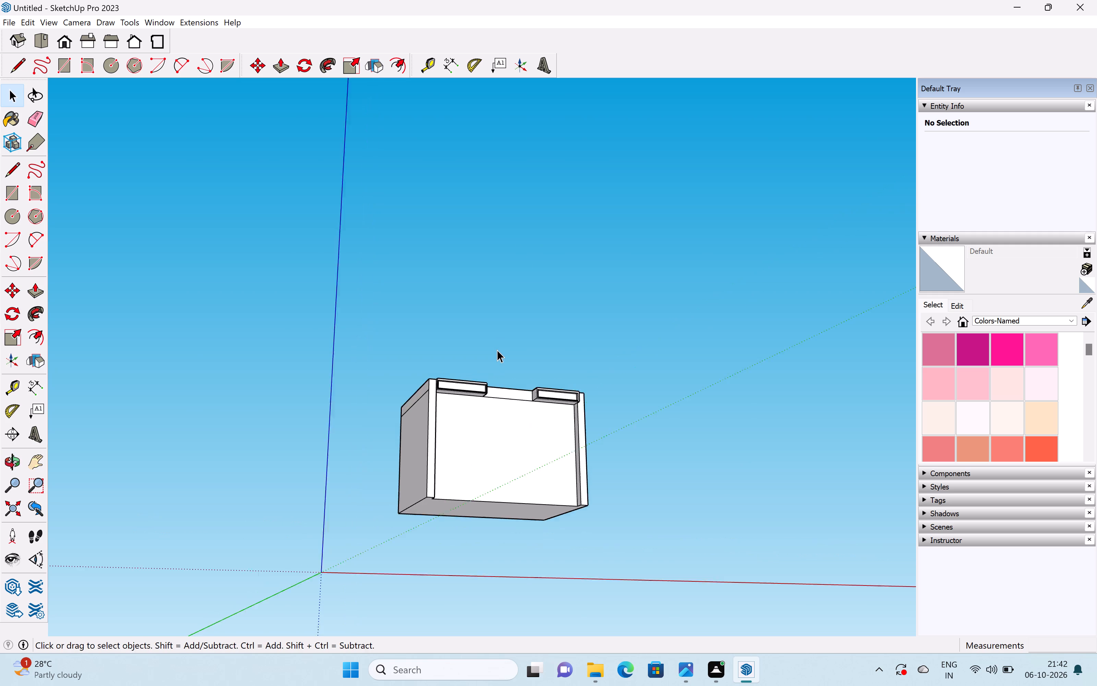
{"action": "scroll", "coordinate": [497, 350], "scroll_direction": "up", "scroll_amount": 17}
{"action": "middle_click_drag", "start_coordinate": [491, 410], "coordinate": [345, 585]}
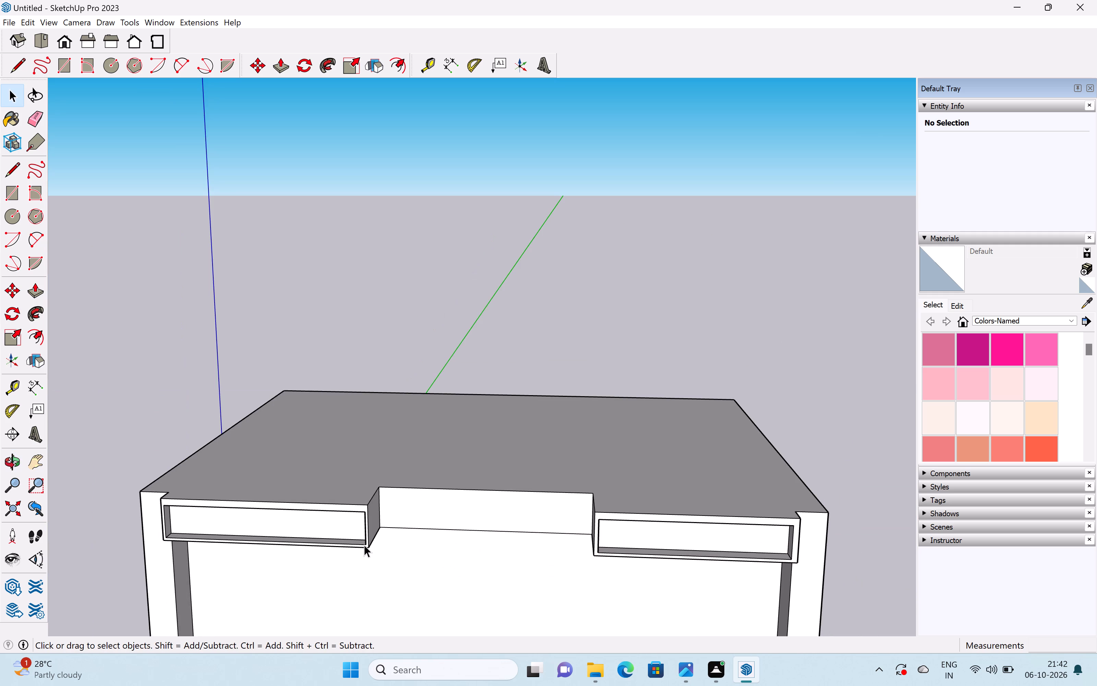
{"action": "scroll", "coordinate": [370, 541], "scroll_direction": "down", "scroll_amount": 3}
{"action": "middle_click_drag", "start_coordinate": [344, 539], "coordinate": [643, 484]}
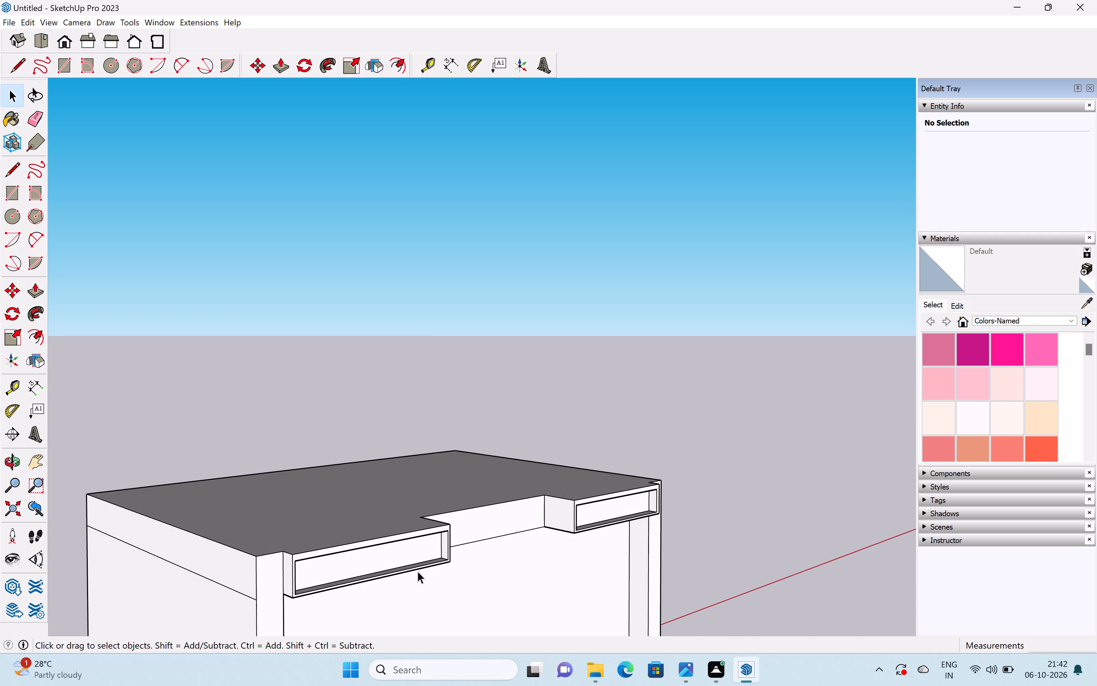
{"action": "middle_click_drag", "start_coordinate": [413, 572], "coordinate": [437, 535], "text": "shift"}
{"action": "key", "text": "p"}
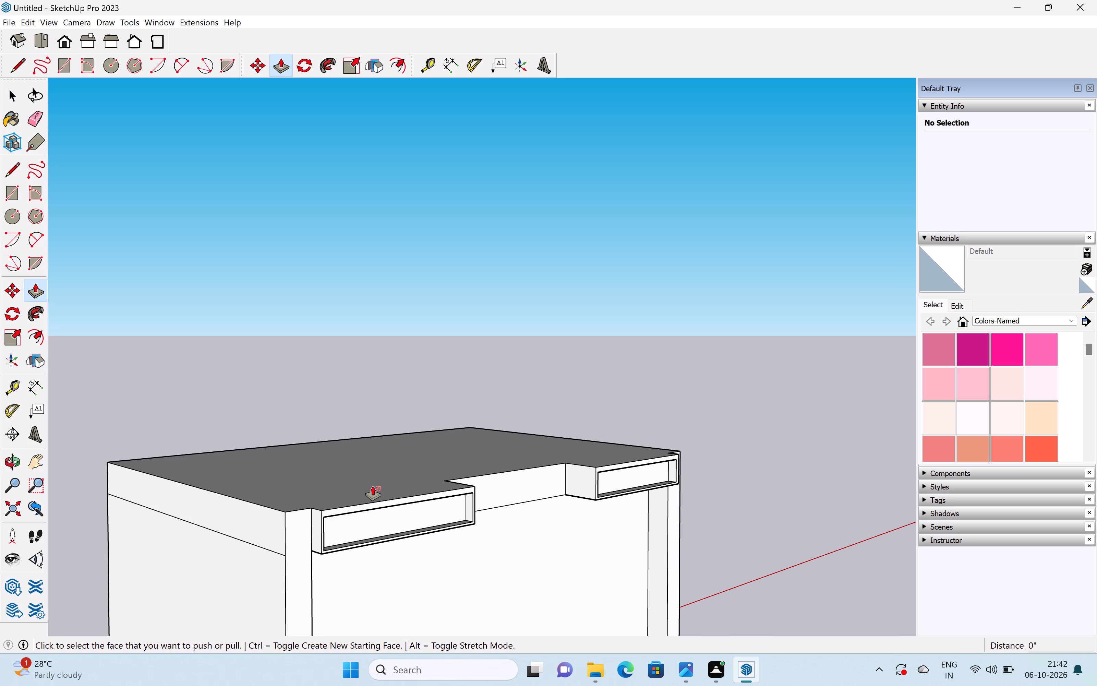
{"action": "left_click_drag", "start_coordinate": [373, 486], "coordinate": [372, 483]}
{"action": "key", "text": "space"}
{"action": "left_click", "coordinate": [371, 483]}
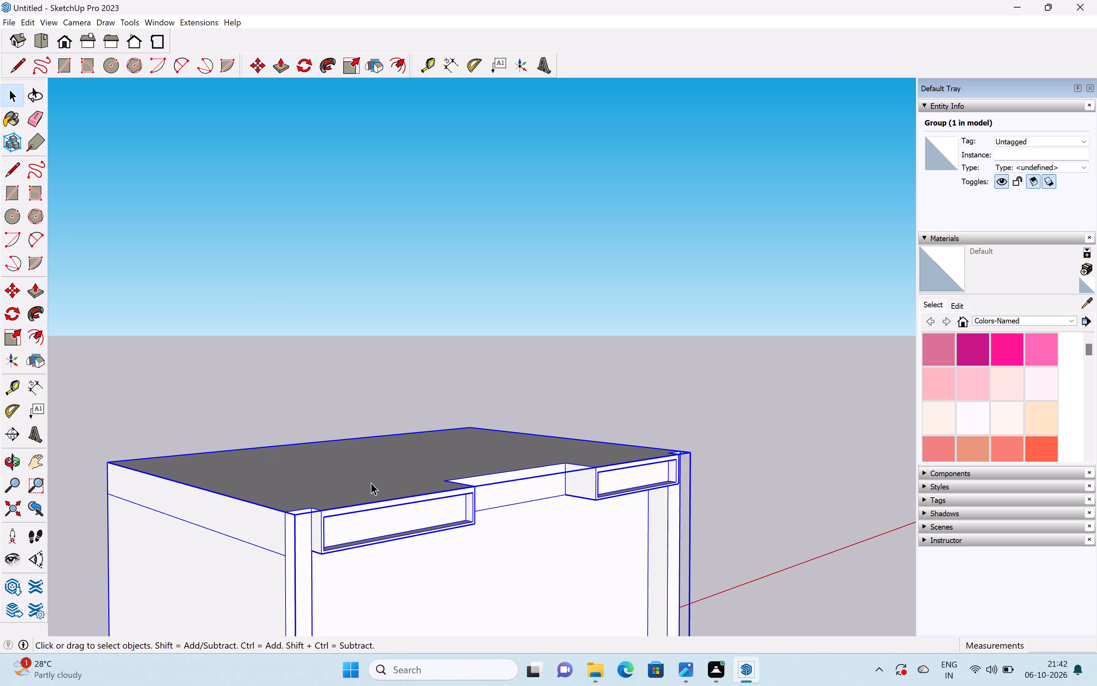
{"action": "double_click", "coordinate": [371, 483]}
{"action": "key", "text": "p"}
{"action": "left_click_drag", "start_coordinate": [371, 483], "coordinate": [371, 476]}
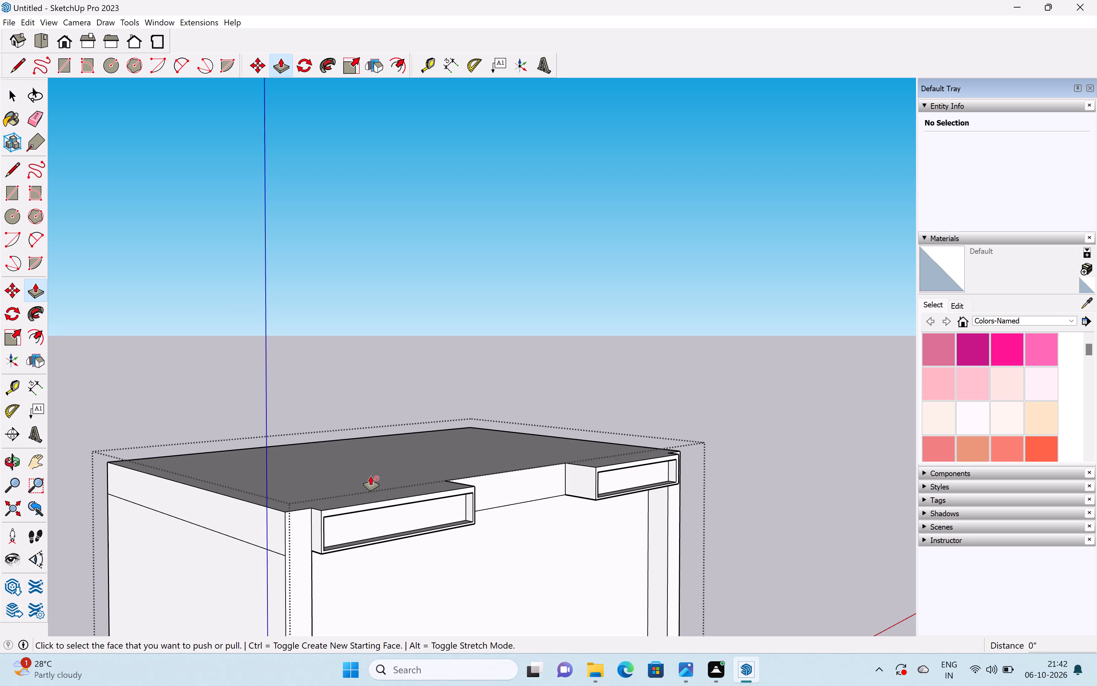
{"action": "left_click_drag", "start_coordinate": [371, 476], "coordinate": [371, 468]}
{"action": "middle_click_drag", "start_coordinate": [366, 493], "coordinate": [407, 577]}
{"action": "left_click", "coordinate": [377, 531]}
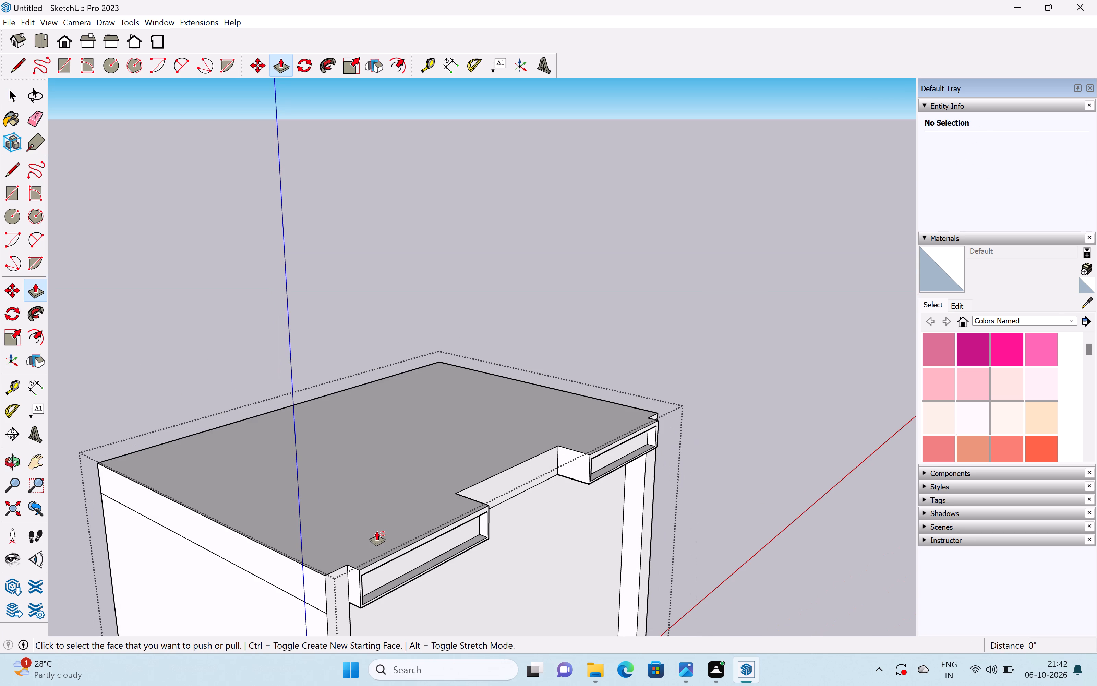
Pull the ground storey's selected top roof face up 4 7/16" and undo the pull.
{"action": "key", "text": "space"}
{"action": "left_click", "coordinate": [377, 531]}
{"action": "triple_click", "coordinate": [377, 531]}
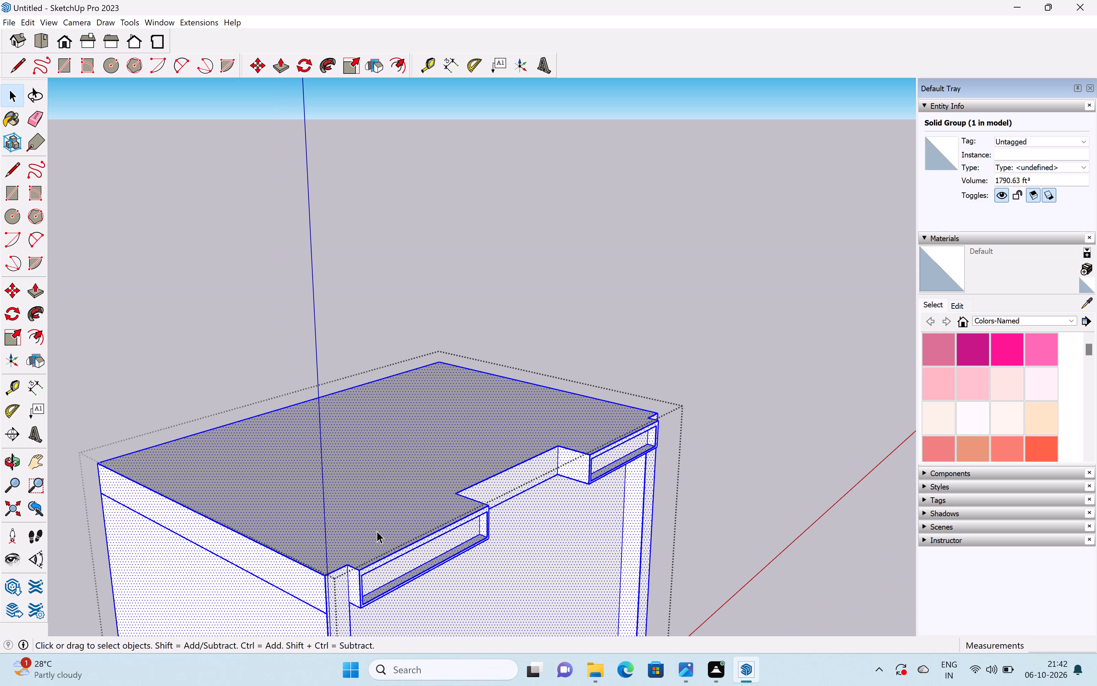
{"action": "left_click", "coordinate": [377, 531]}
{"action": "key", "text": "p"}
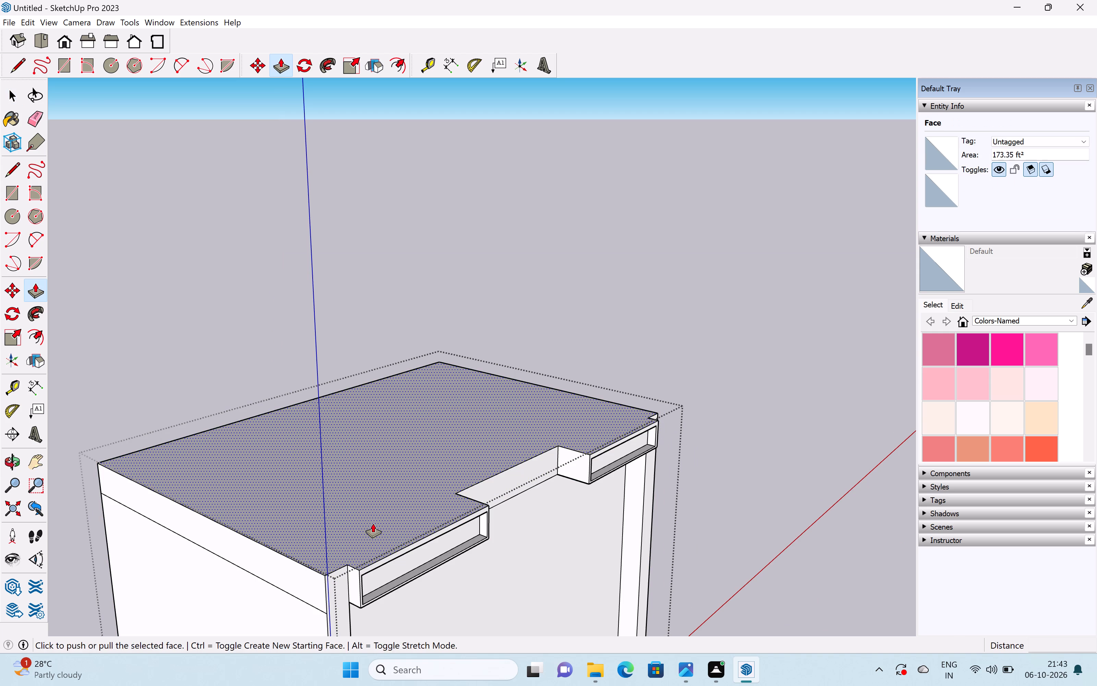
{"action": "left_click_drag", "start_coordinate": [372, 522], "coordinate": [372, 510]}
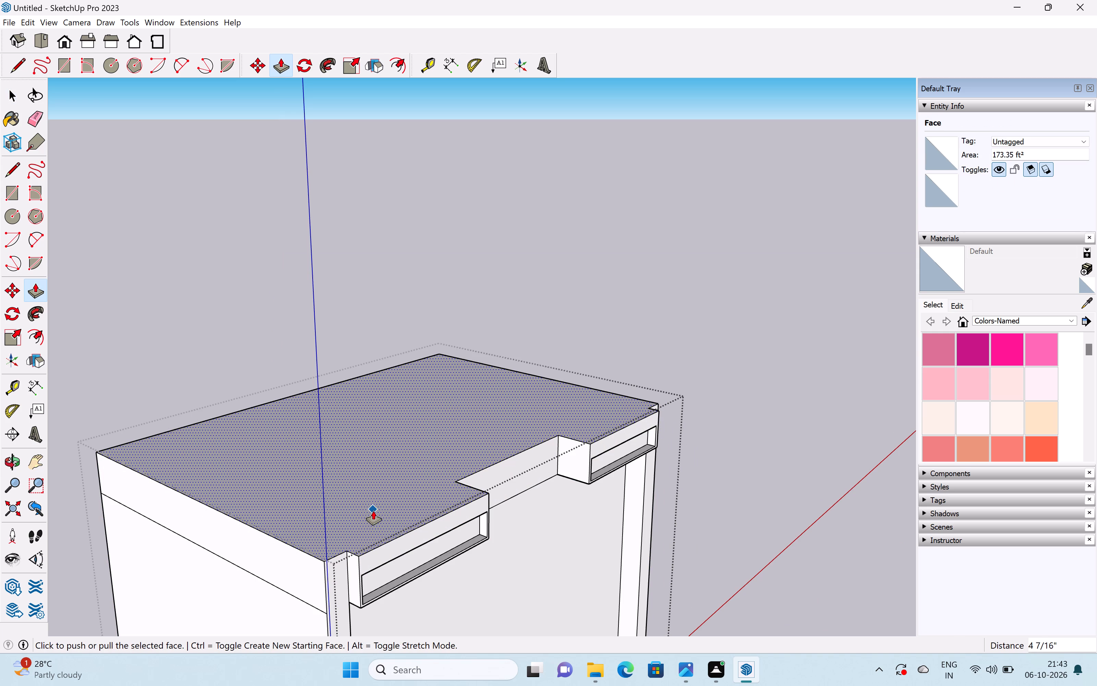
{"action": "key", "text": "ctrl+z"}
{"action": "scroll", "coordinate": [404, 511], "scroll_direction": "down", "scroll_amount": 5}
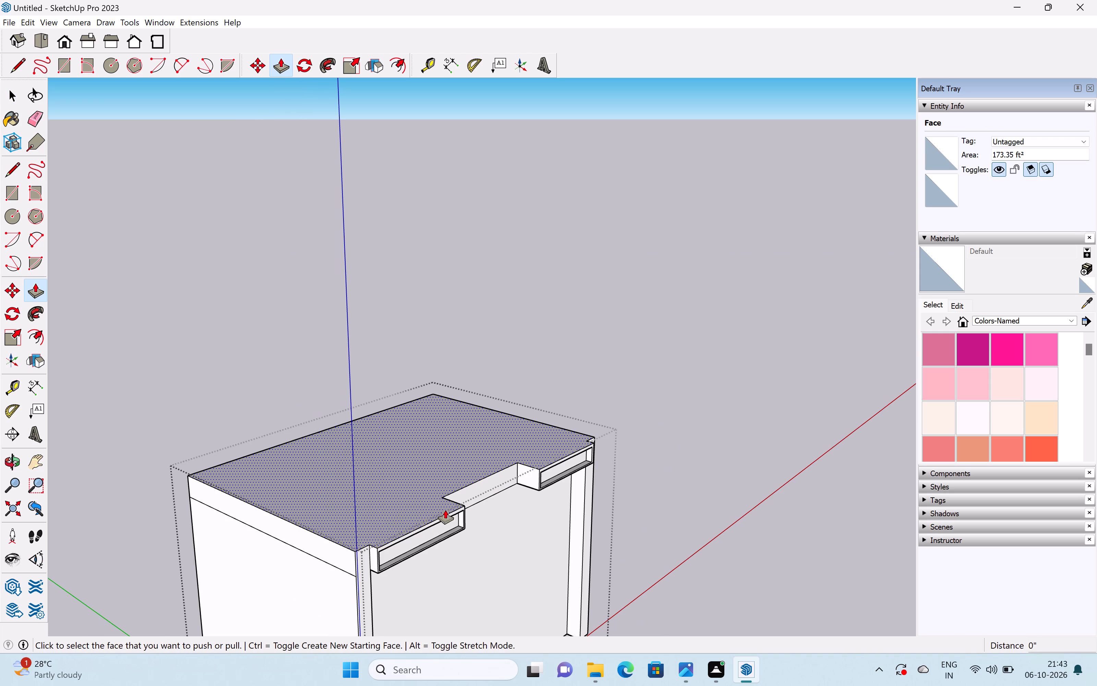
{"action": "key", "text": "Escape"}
Examine the frame thickness around both roof-band recesses on the ground storey's front.
{"action": "key", "text": "space"}
{"action": "scroll", "coordinate": [580, 515], "scroll_direction": "up", "scroll_amount": 1}
{"action": "middle_click_drag", "start_coordinate": [580, 515], "coordinate": [342, 424]}
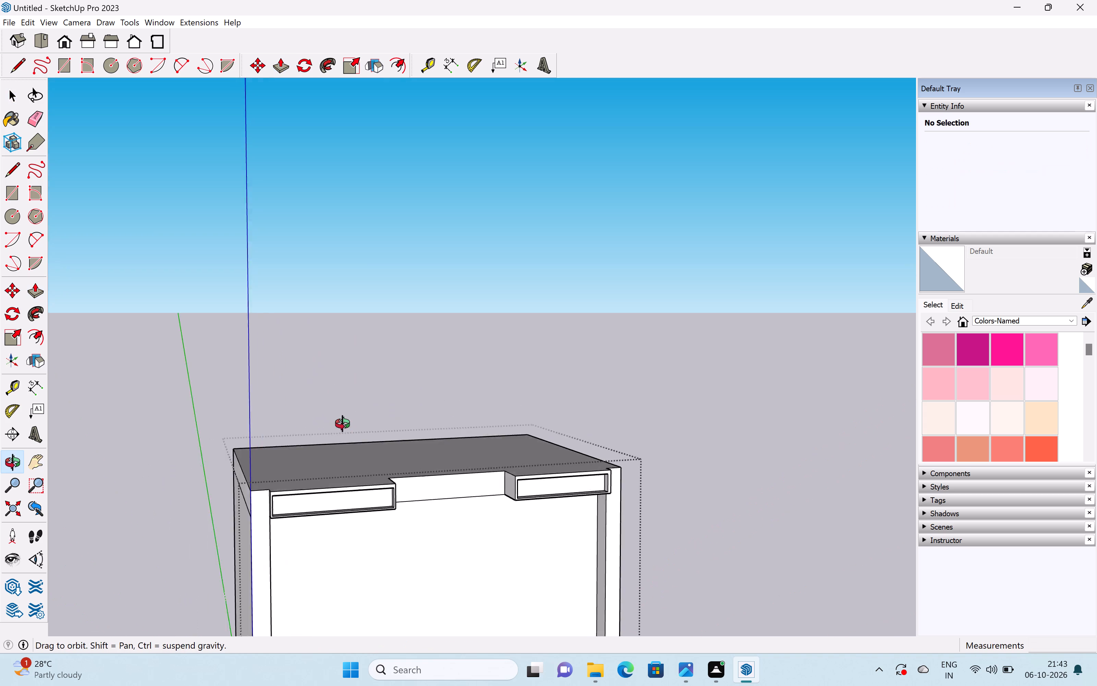
{"action": "middle_click_drag", "start_coordinate": [342, 424], "coordinate": [340, 423]}
{"action": "scroll", "coordinate": [376, 426], "scroll_direction": "down", "scroll_amount": 10}
{"action": "middle_click_drag", "start_coordinate": [552, 482], "coordinate": [531, 484]}
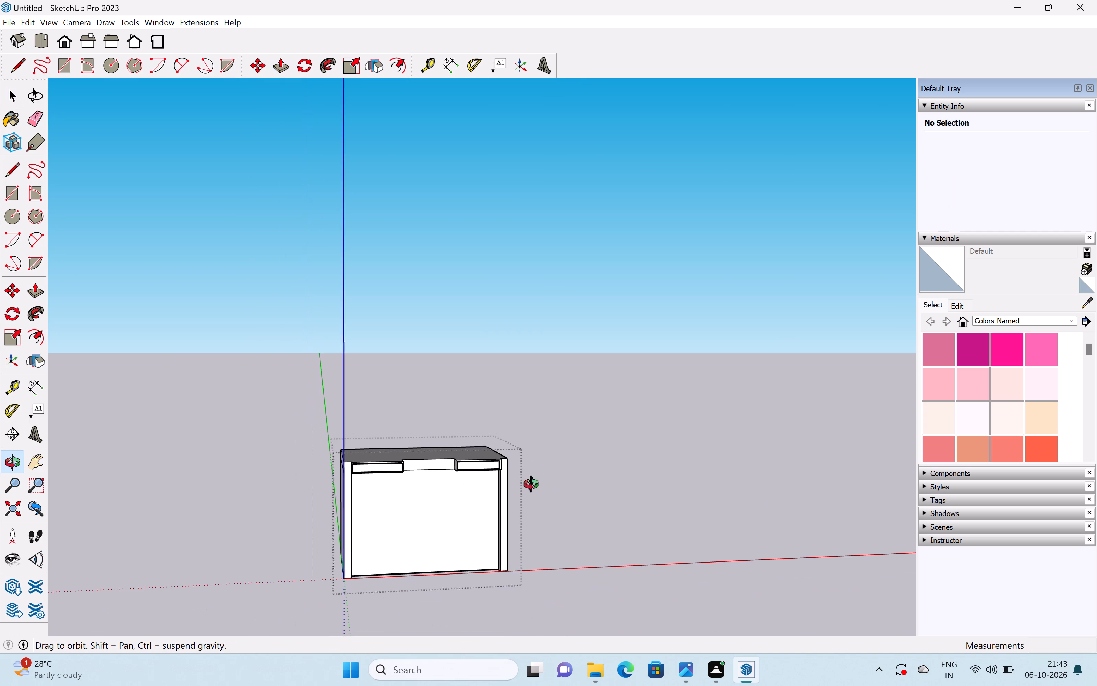
{"action": "middle_click_drag", "start_coordinate": [531, 484], "coordinate": [456, 503]}
{"action": "scroll", "coordinate": [402, 468], "scroll_direction": "up", "scroll_amount": 14}
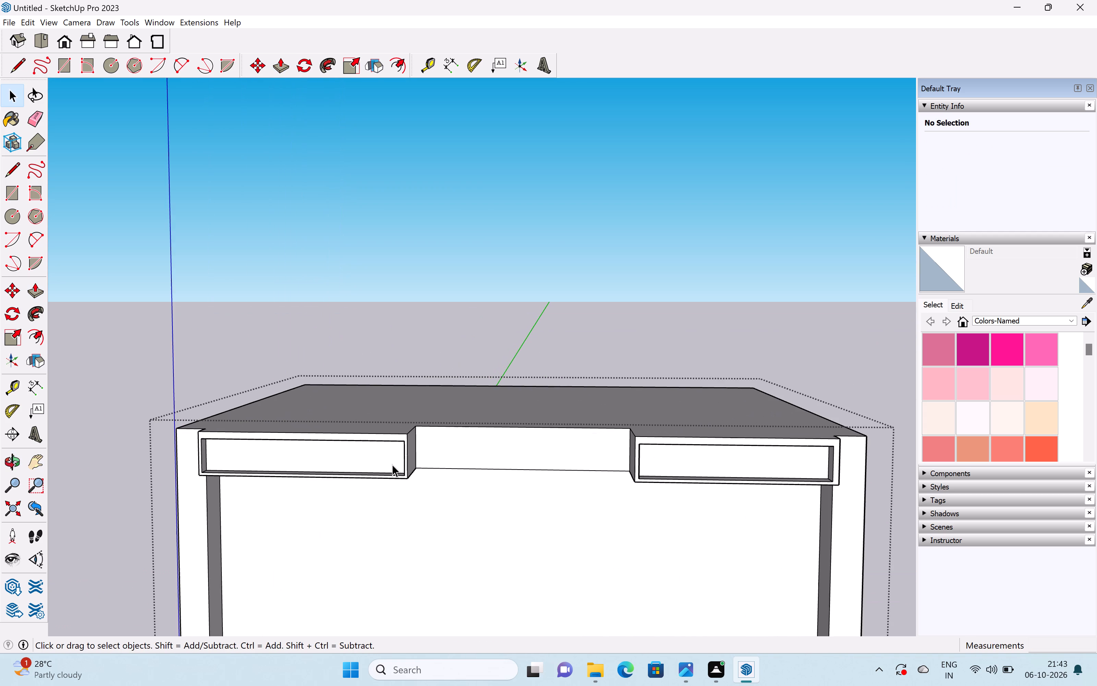
{"action": "scroll", "coordinate": [392, 464], "scroll_direction": "down", "scroll_amount": 8}
{"action": "scroll", "coordinate": [503, 471], "scroll_direction": "down", "scroll_amount": 5}
{"action": "middle_click_drag", "start_coordinate": [477, 499], "coordinate": [493, 440]}
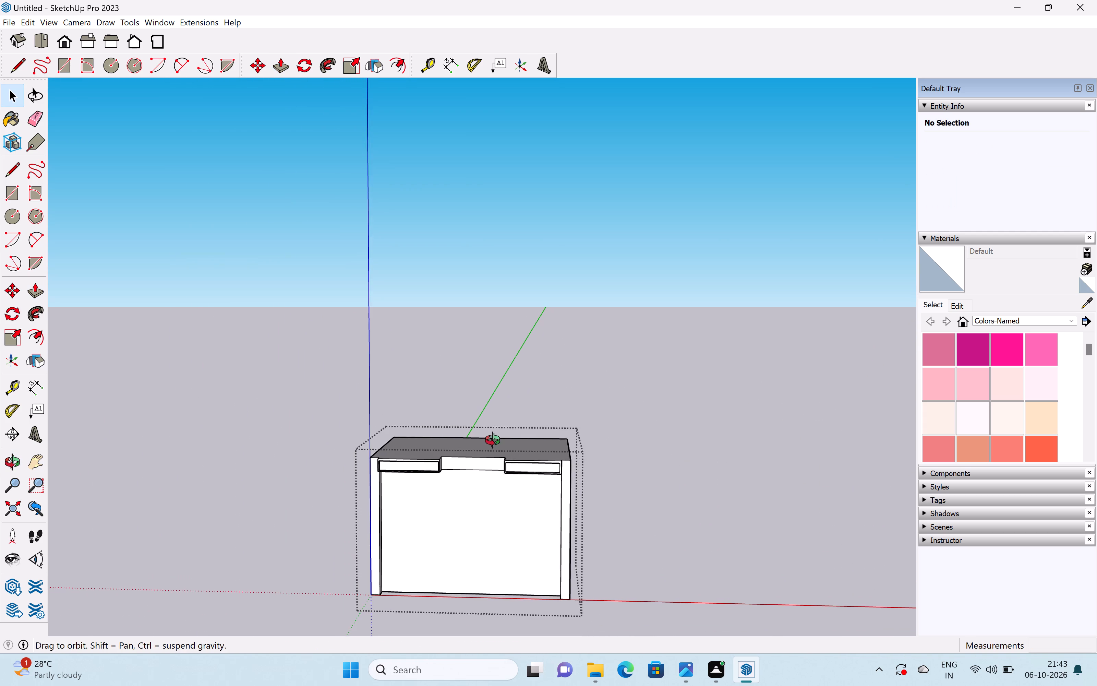
{"action": "middle_click_drag", "start_coordinate": [493, 440], "coordinate": [494, 435]}
{"action": "scroll", "coordinate": [477, 462], "scroll_direction": "up", "scroll_amount": 7}
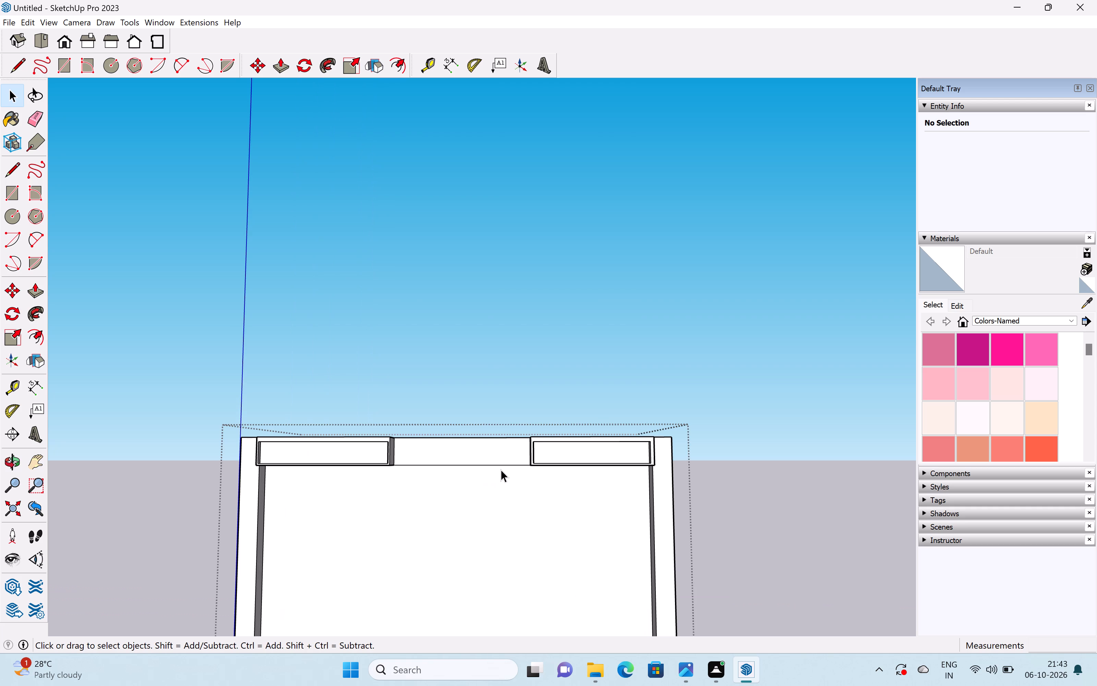
{"action": "scroll", "coordinate": [269, 454], "scroll_direction": "up", "scroll_amount": 7}
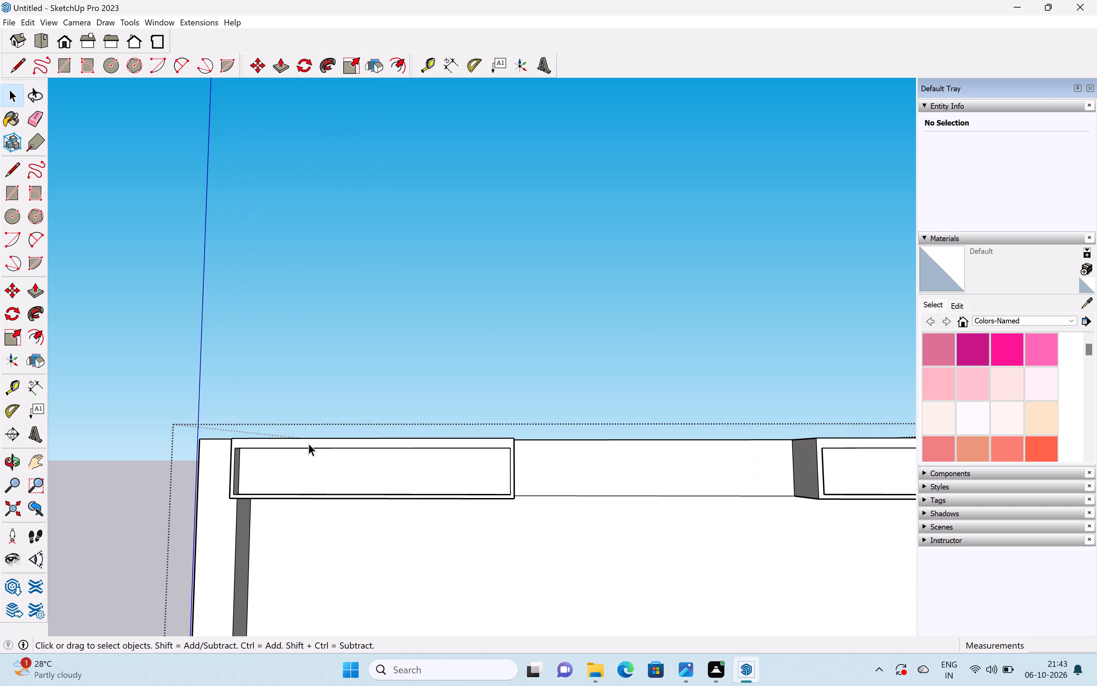
{"action": "scroll", "coordinate": [340, 482], "scroll_direction": "up", "scroll_amount": 1}
{"action": "scroll", "coordinate": [343, 484], "scroll_direction": "down", "scroll_amount": 1}
{"action": "scroll", "coordinate": [348, 488], "scroll_direction": "up", "scroll_amount": 5}
{"action": "middle_click_drag", "start_coordinate": [375, 493], "coordinate": [390, 522]}
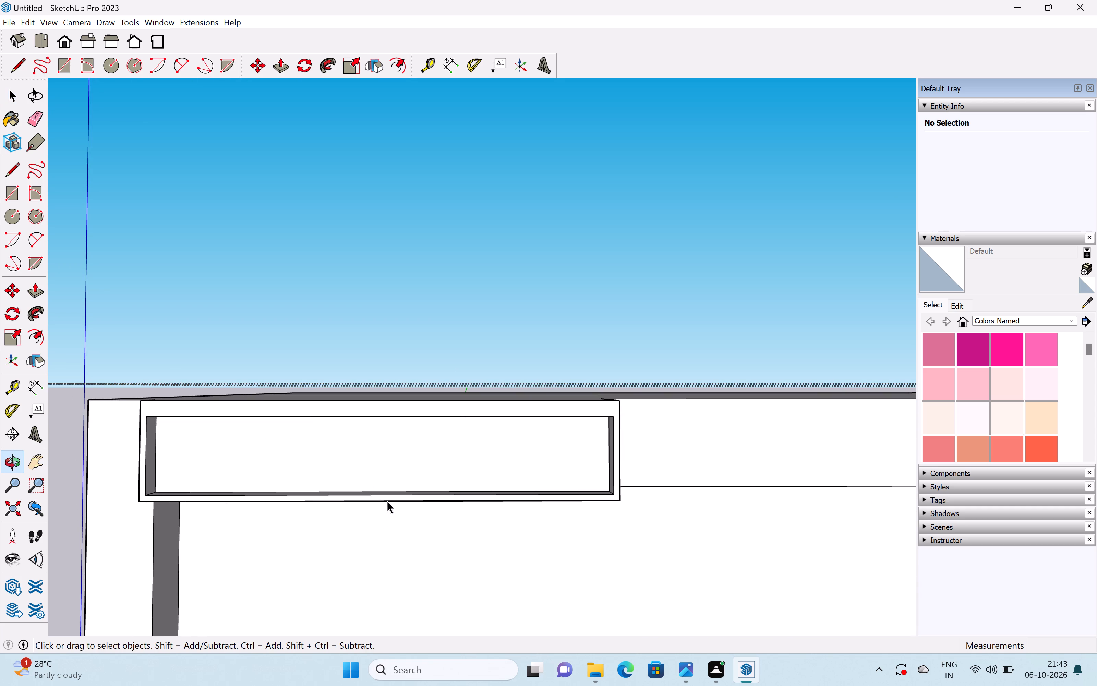
Push the left inner side face of the left roof-band recess slightly outwards to thin the frame, undoing the first attempt.
{"action": "middle_click_drag", "start_coordinate": [386, 495], "coordinate": [173, 502]}
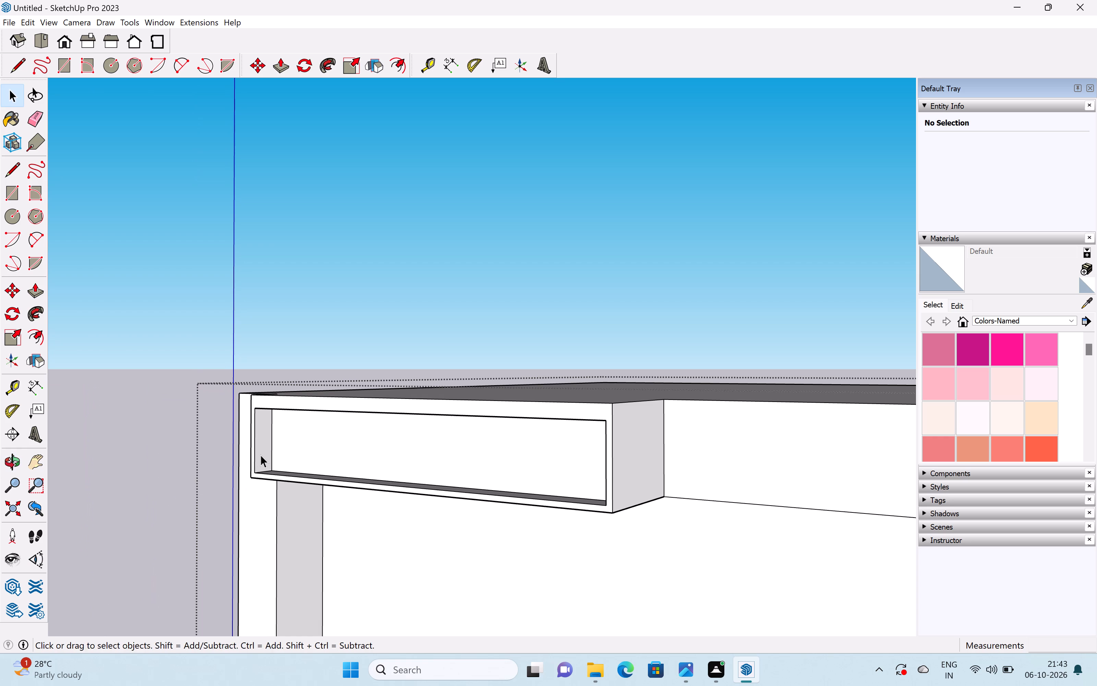
{"action": "key", "text": "p"}
{"action": "scroll", "coordinate": [282, 440], "scroll_direction": "up", "scroll_amount": 6}
{"action": "left_click_drag", "start_coordinate": [245, 441], "coordinate": [233, 440]}
{"action": "key", "text": "ctrl+z"}
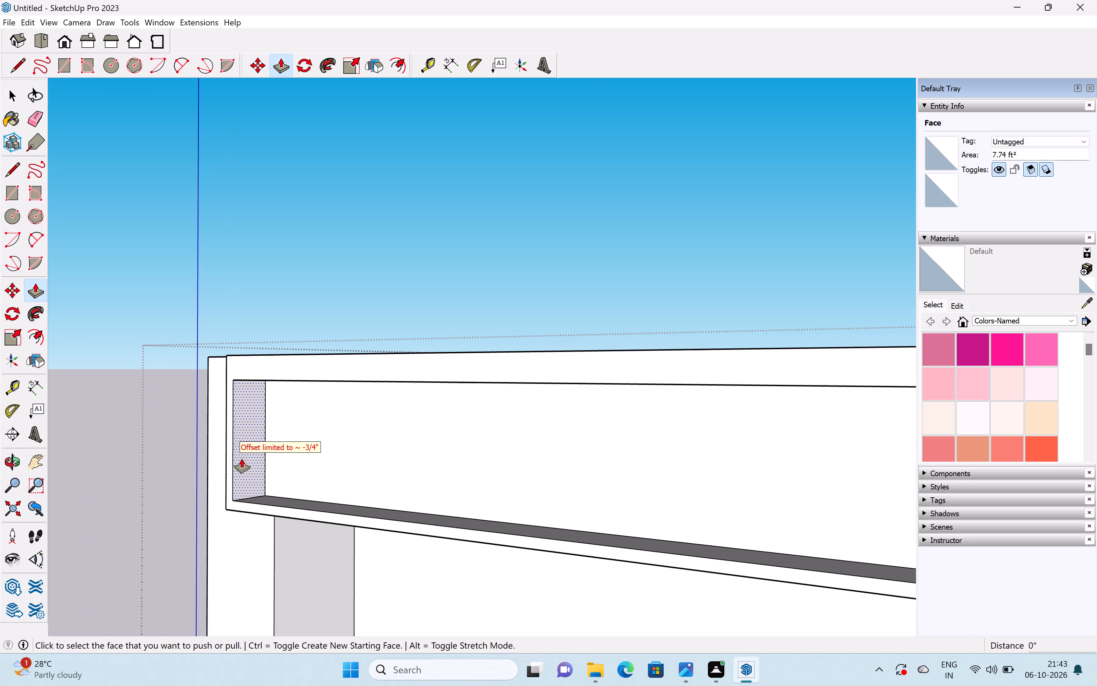
{"action": "left_click_drag", "start_coordinate": [242, 456], "coordinate": [237, 454]}
{"action": "scroll", "coordinate": [258, 470], "scroll_direction": "down", "scroll_amount": 11}
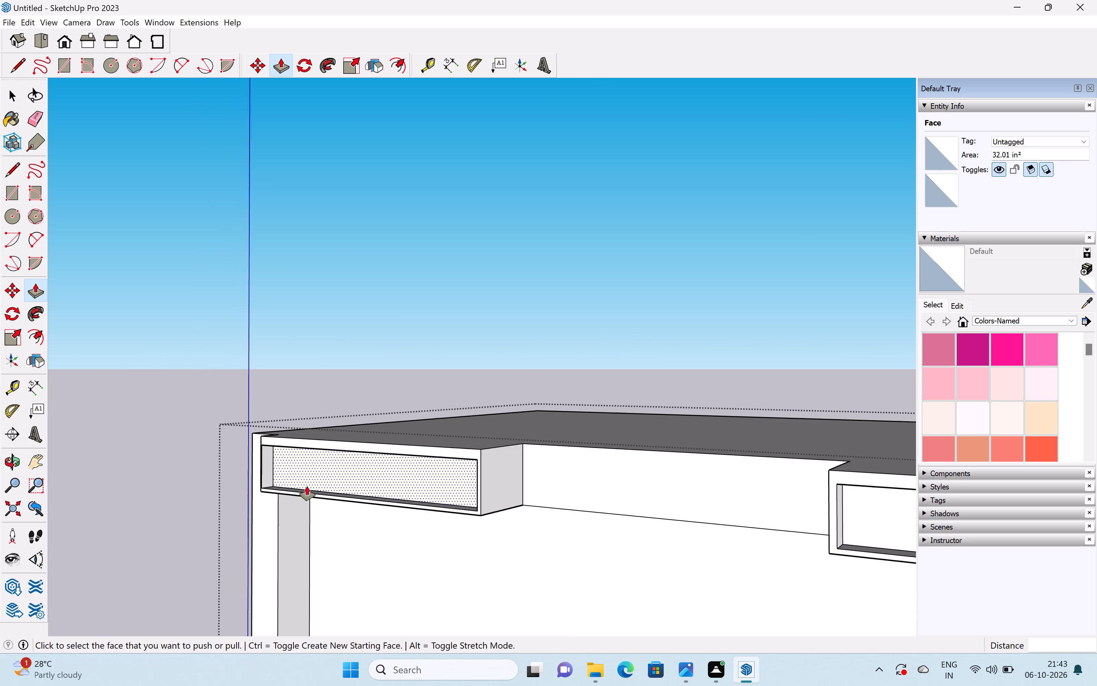
Push the right inner side face of the left roof-band recess outwards 3/16".
{"action": "scroll", "coordinate": [307, 486], "scroll_direction": "down", "scroll_amount": 2}
{"action": "middle_click_drag", "start_coordinate": [315, 486], "coordinate": [632, 460]}
{"action": "middle_click_drag", "start_coordinate": [616, 435], "coordinate": [600, 433], "text": "shift"}
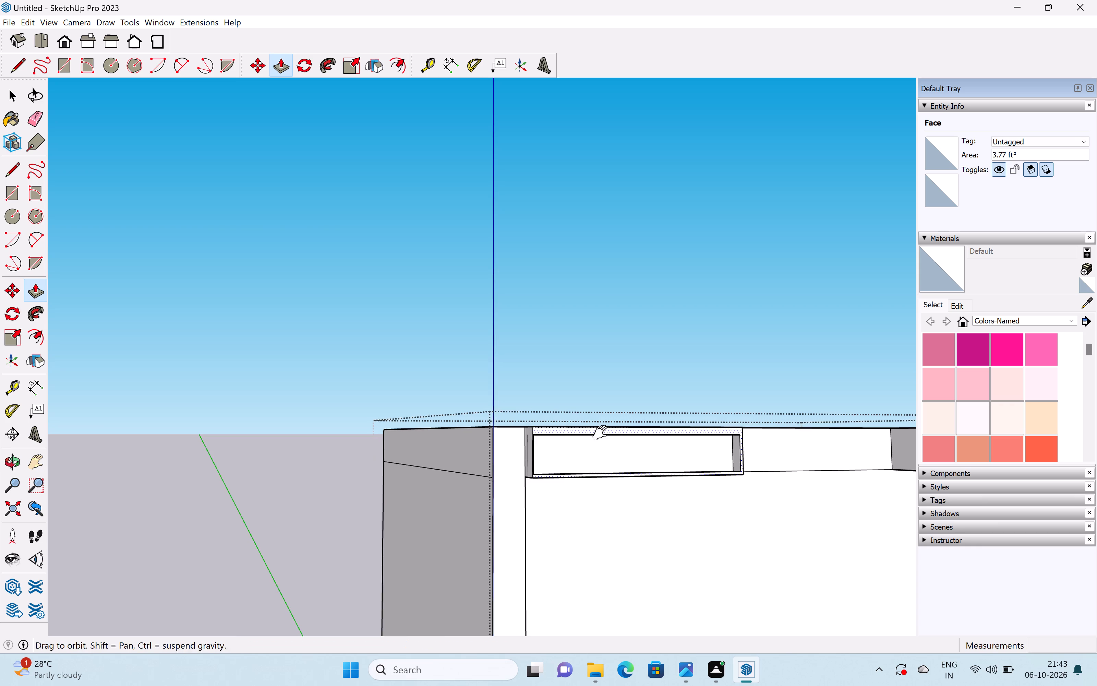
{"action": "middle_click_drag", "start_coordinate": [600, 433], "coordinate": [426, 453], "text": "shift"}
{"action": "middle_click_drag", "start_coordinate": [477, 473], "coordinate": [613, 463]}
{"action": "scroll", "coordinate": [613, 463], "scroll_direction": "up", "scroll_amount": 1}
{"action": "scroll", "coordinate": [645, 473], "scroll_direction": "up", "scroll_amount": 7}
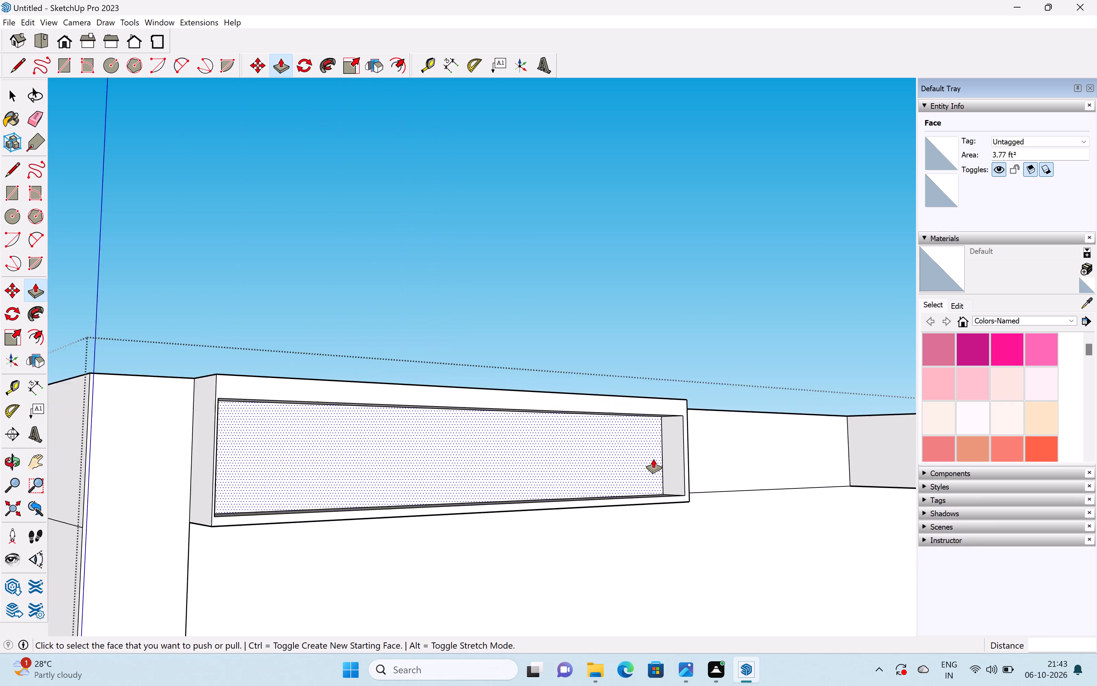
{"action": "scroll", "coordinate": [653, 459], "scroll_direction": "up", "scroll_amount": 1}
{"action": "left_click", "coordinate": [671, 456]}
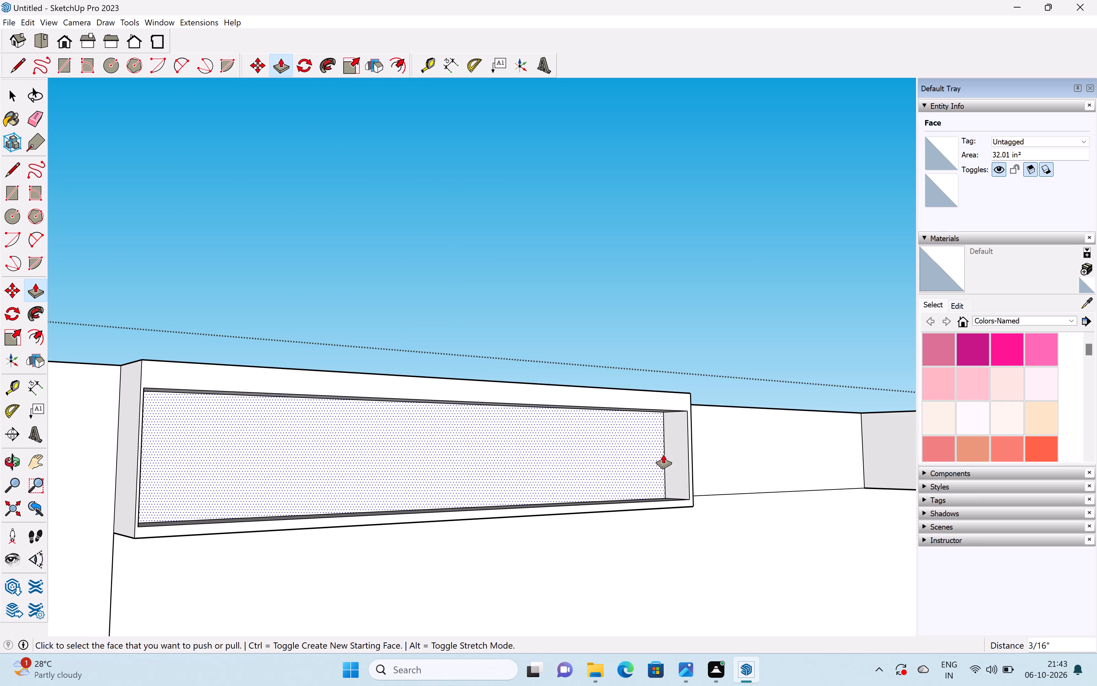
Push the right inner side face of the right roof-band recess outwards 1".
{"action": "scroll", "coordinate": [661, 454], "scroll_direction": "down", "scroll_amount": 13}
{"action": "middle_click_drag", "start_coordinate": [647, 474], "coordinate": [262, 548], "text": "shift"}
{"action": "scroll", "coordinate": [494, 570], "scroll_direction": "up", "scroll_amount": 6}
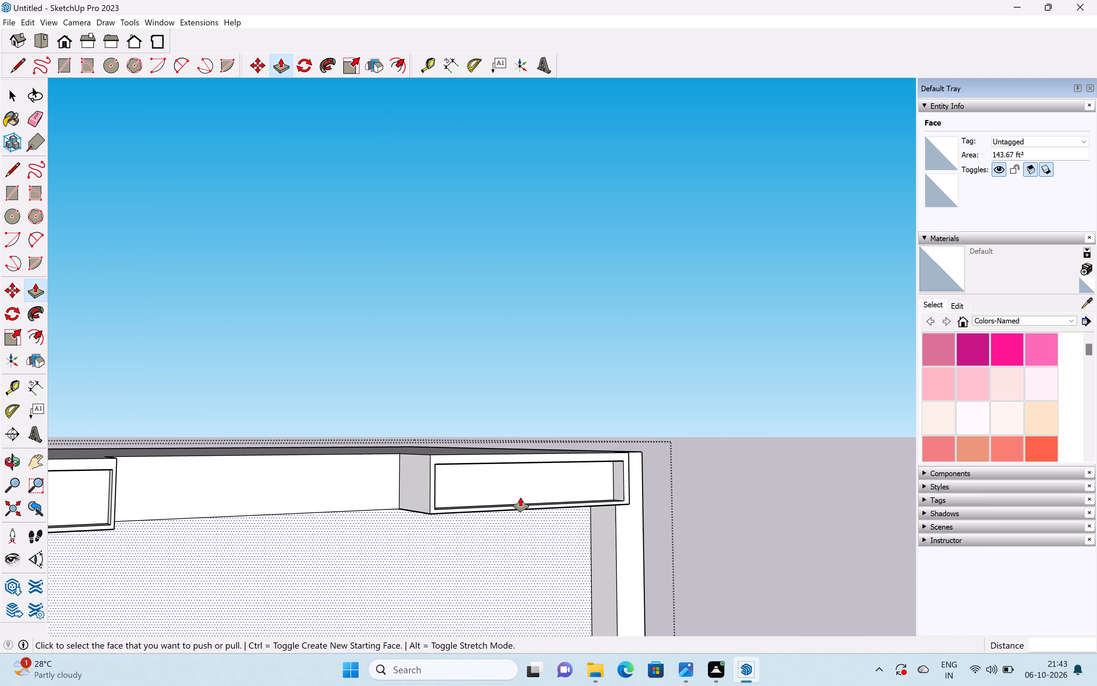
{"action": "scroll", "coordinate": [520, 497], "scroll_direction": "up", "scroll_amount": 1}
{"action": "scroll", "coordinate": [503, 473], "scroll_direction": "up", "scroll_amount": 4}
{"action": "left_click_drag", "start_coordinate": [686, 478], "coordinate": [689, 479]}
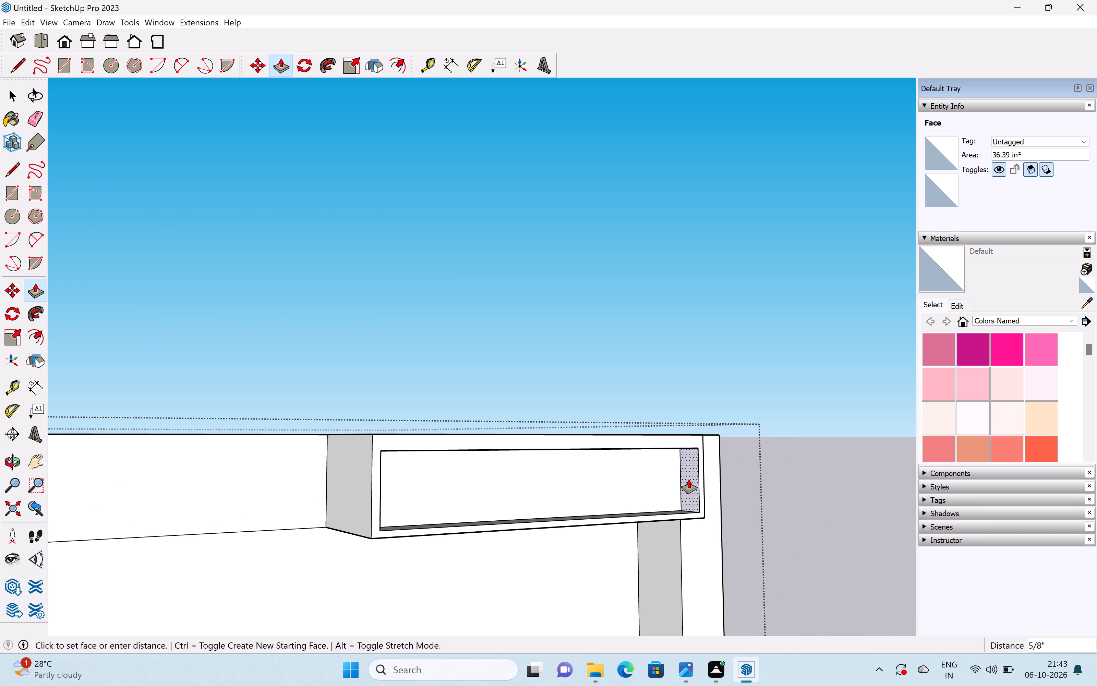
{"action": "left_click_drag", "start_coordinate": [689, 479], "coordinate": [691, 480]}
Push the left inner side face of the right roof-band recess outwards 1/2".
{"action": "middle_click_drag", "start_coordinate": [528, 469], "coordinate": [174, 529]}
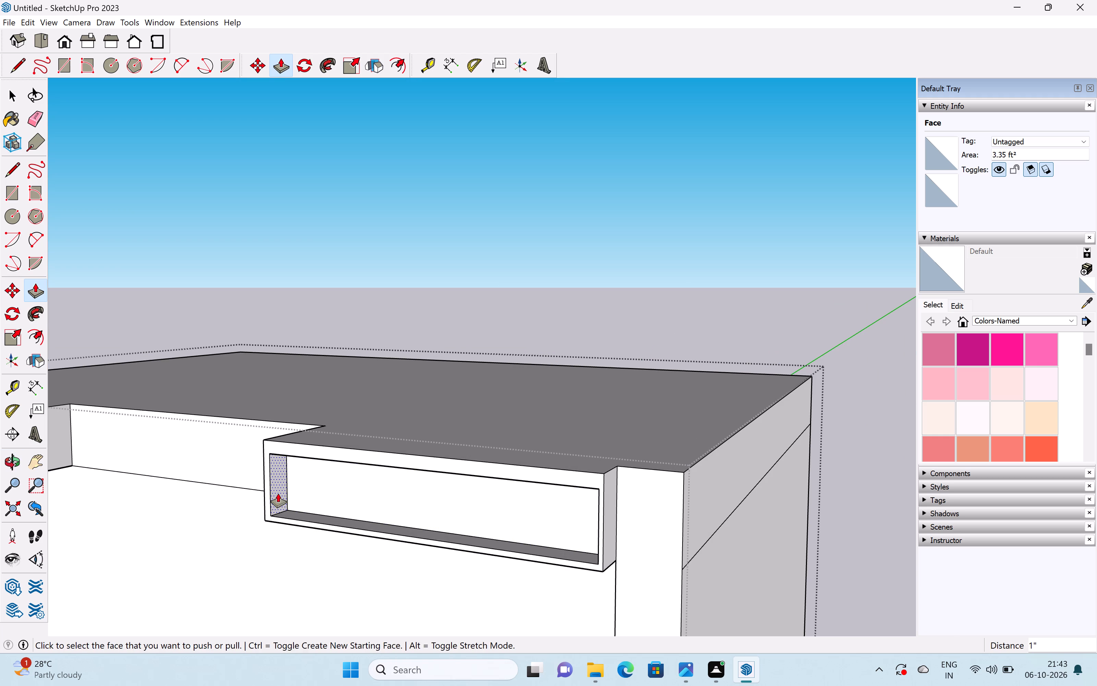
{"action": "left_click", "coordinate": [275, 492]}
{"action": "scroll", "coordinate": [318, 486], "scroll_direction": "down", "scroll_amount": 10}
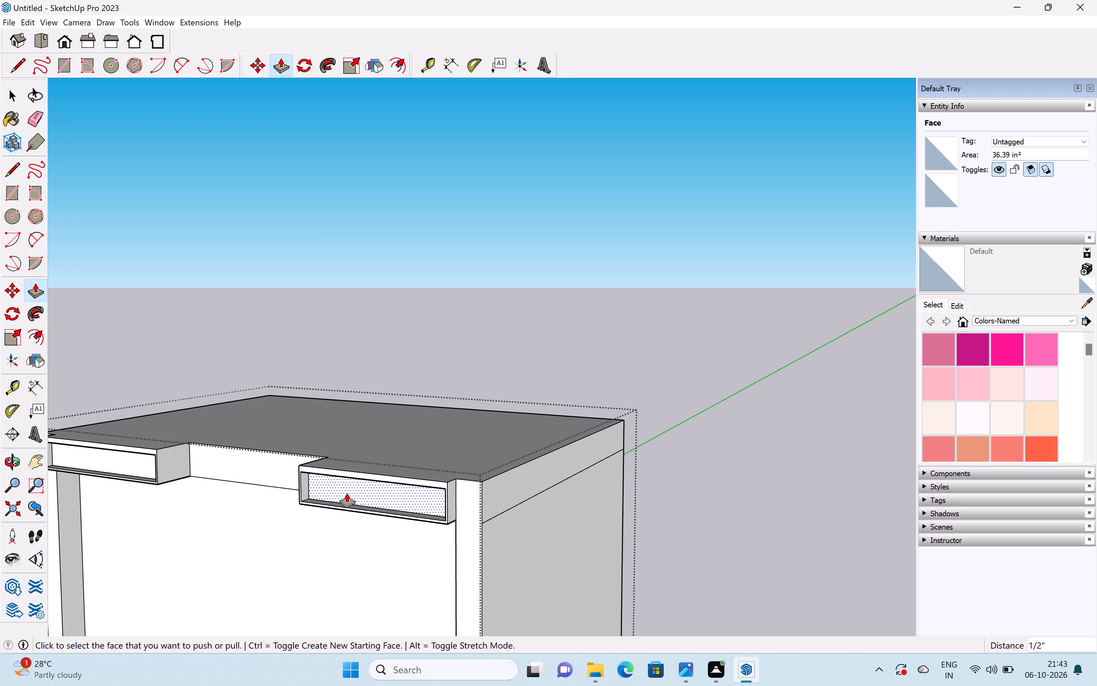
Copy the entire ground storey vertically by 11' 3/16" so the copy sits directly on top as the second storey.
{"action": "scroll", "coordinate": [347, 493], "scroll_direction": "down", "scroll_amount": 3}
{"action": "key", "text": "space"}
{"action": "scroll", "coordinate": [383, 514], "scroll_direction": "down", "scroll_amount": 11}
{"action": "middle_click_drag", "start_coordinate": [417, 520], "coordinate": [502, 498]}
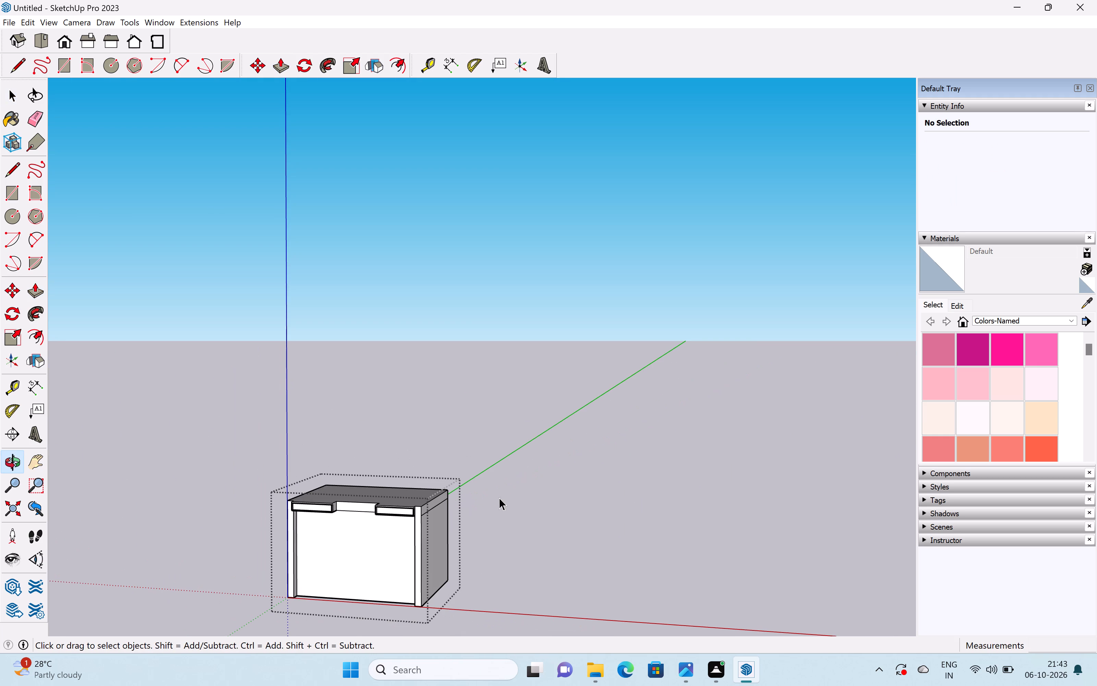
{"action": "middle_click_drag", "start_coordinate": [337, 560], "coordinate": [457, 491], "text": "shift"}
{"action": "left_click_drag", "start_coordinate": [325, 356], "coordinate": [572, 540]}
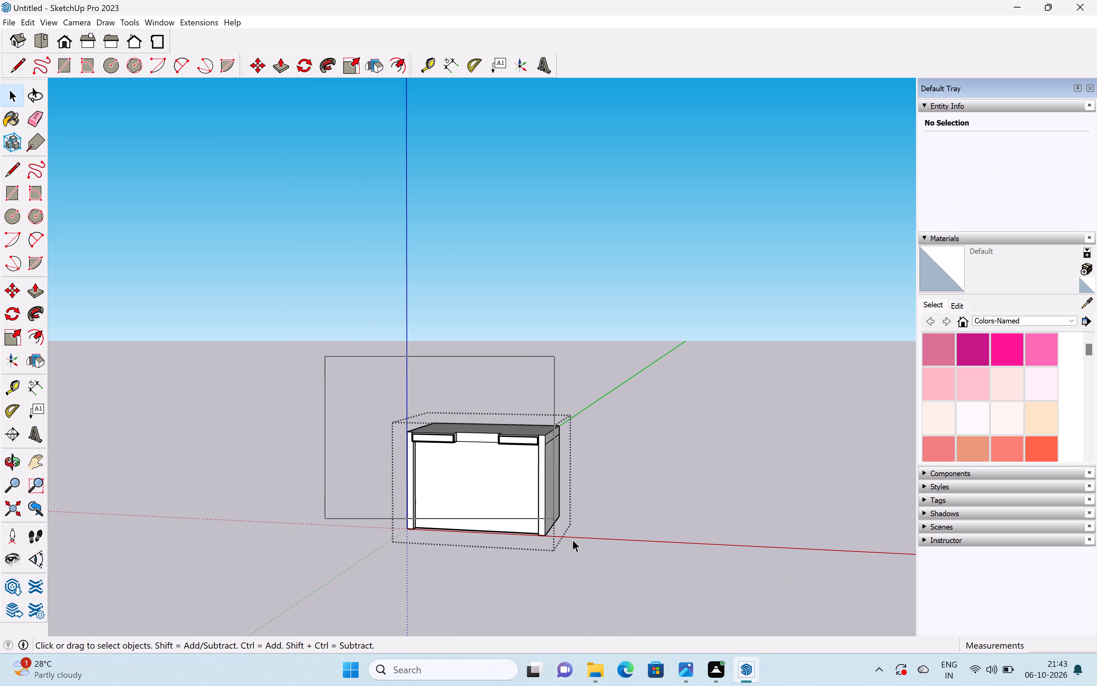
{"action": "left_click_drag", "start_coordinate": [572, 540], "coordinate": [584, 556]}
{"action": "key", "text": "m"}
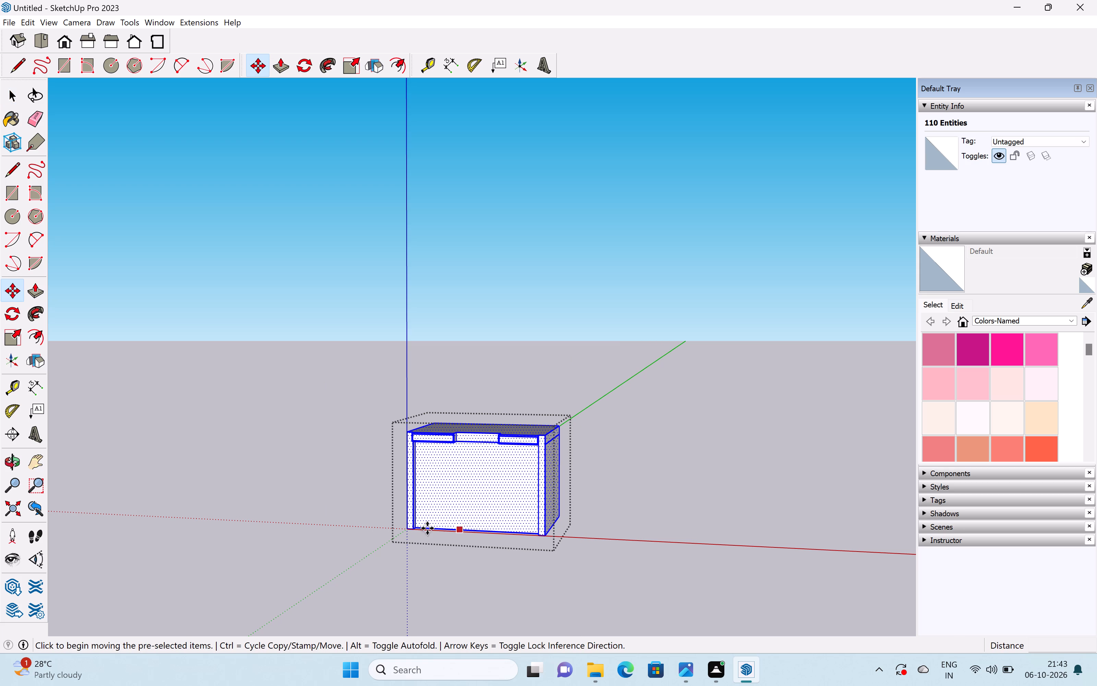
{"action": "left_click", "coordinate": [413, 531]}
{"action": "scroll", "coordinate": [417, 442], "scroll_direction": "up", "scroll_amount": 8}
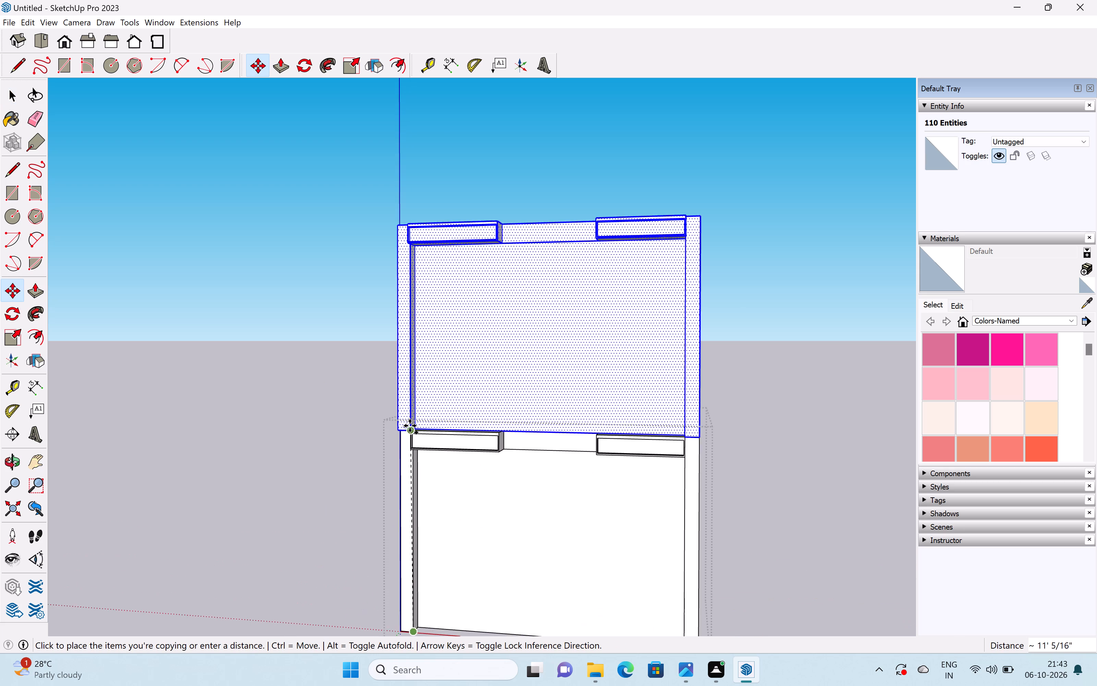
{"action": "middle_click_drag", "start_coordinate": [412, 425], "coordinate": [616, 453]}
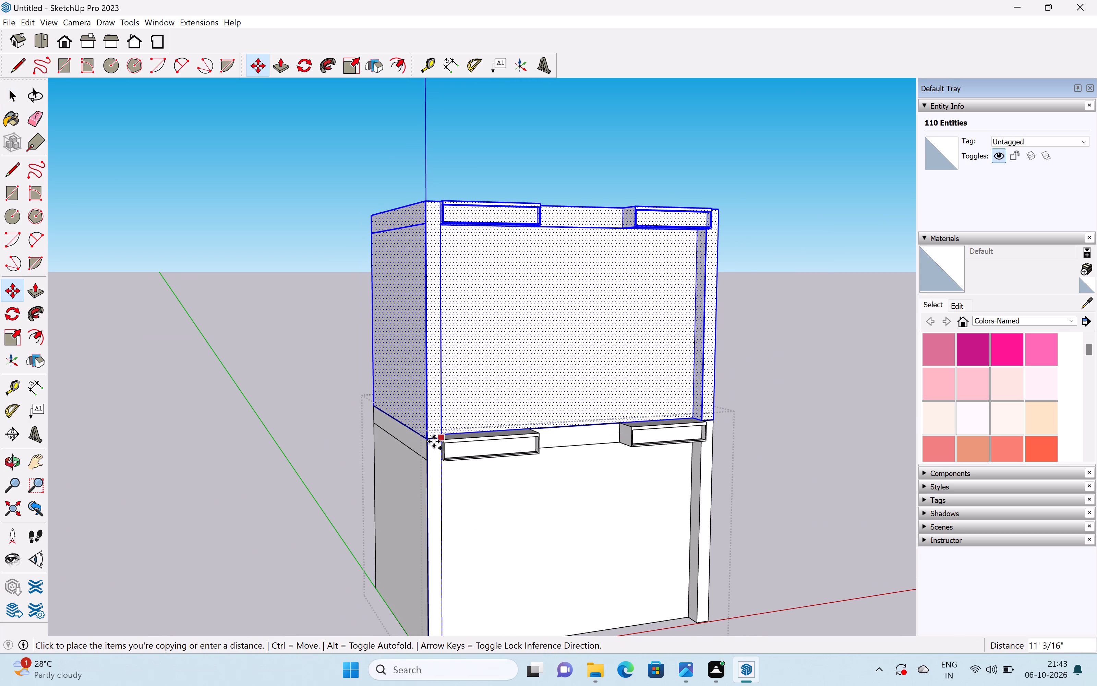
{"action": "left_click", "coordinate": [434, 441]}
Copy the topmost storey upwards three more times, each by 11' 3/16" onto the storey below, to complete the five-storey stack.
{"action": "left_click", "coordinate": [427, 441]}
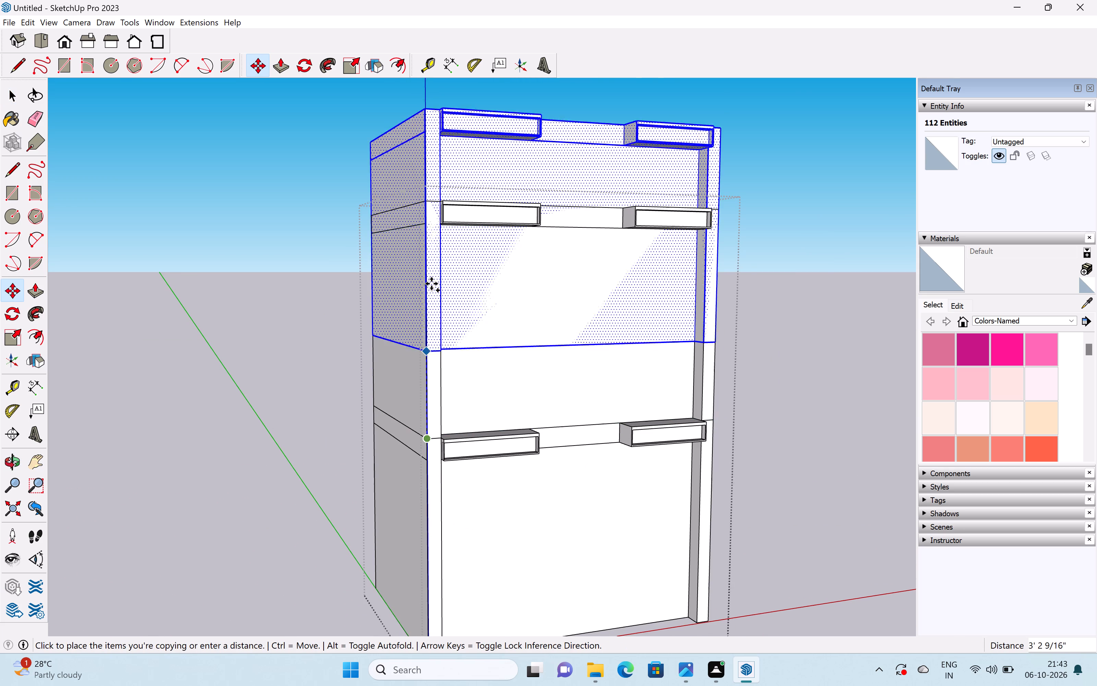
{"action": "left_click", "coordinate": [425, 199]}
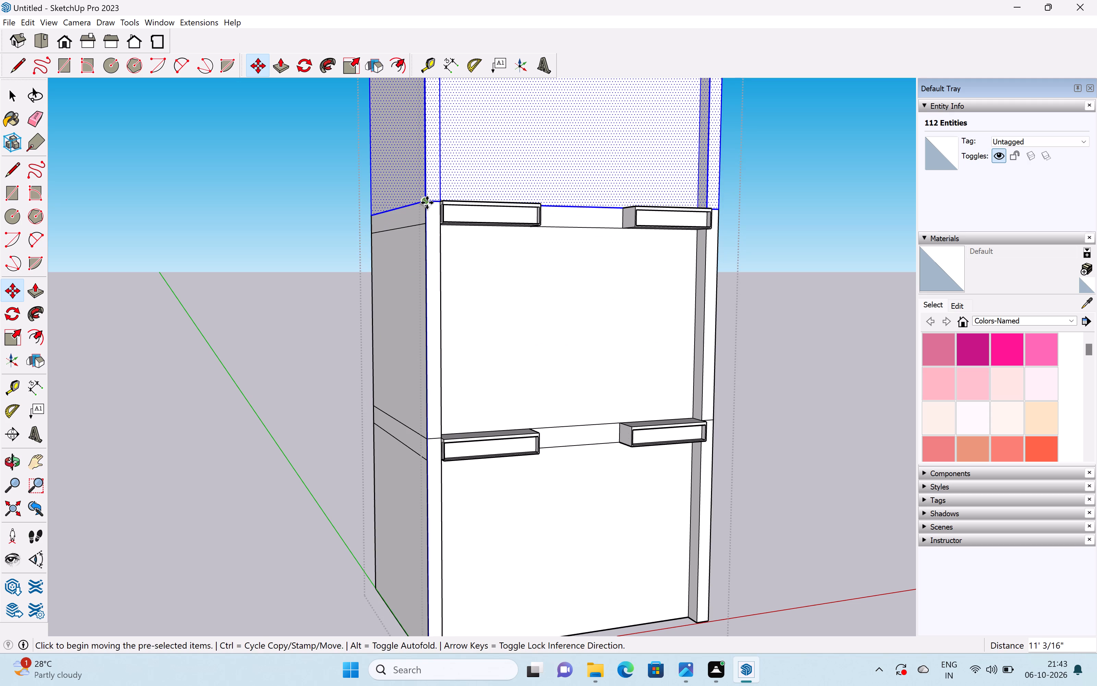
{"action": "scroll", "coordinate": [427, 203], "scroll_direction": "down", "scroll_amount": 7}
{"action": "scroll", "coordinate": [429, 204], "scroll_direction": "up", "scroll_amount": 1}
{"action": "scroll", "coordinate": [429, 205], "scroll_direction": "down", "scroll_amount": 1}
{"action": "middle_click_drag", "start_coordinate": [430, 205], "coordinate": [455, 453], "text": "shift"}
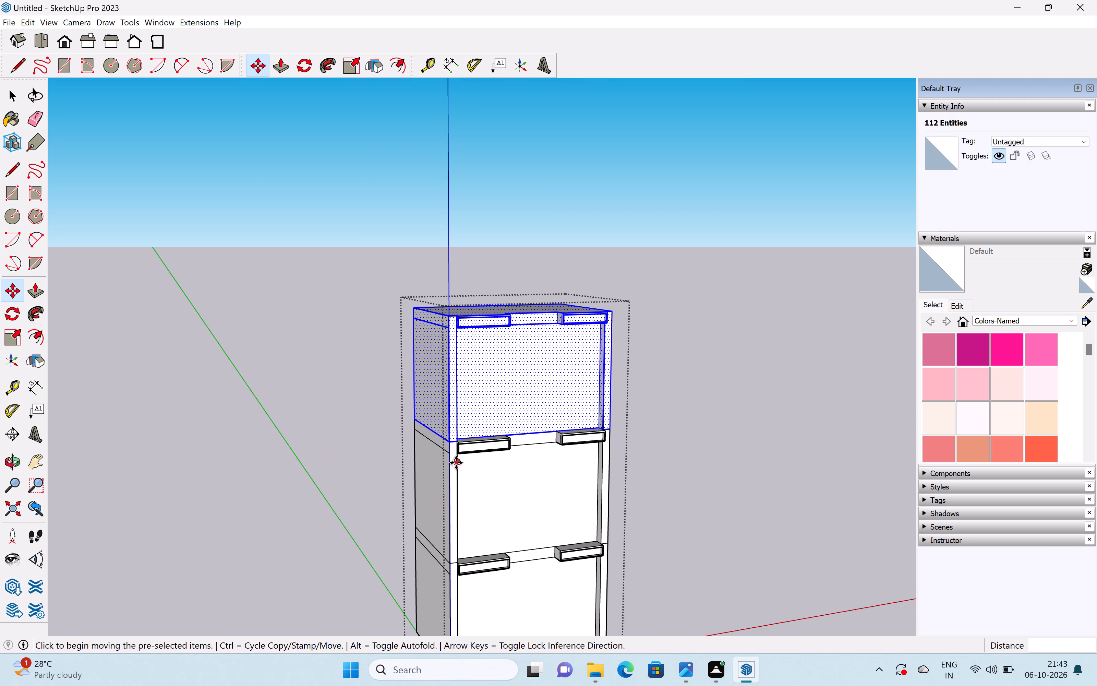
{"action": "left_click", "coordinate": [449, 442]}
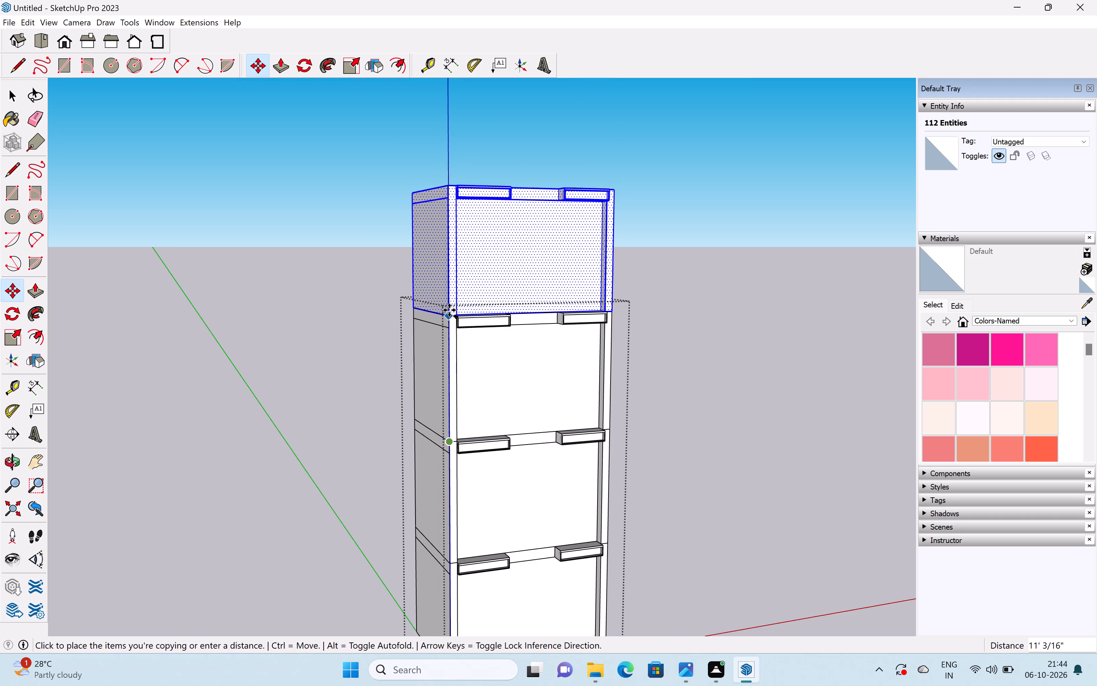
{"action": "left_click", "coordinate": [449, 312]}
{"action": "left_click", "coordinate": [451, 320]}
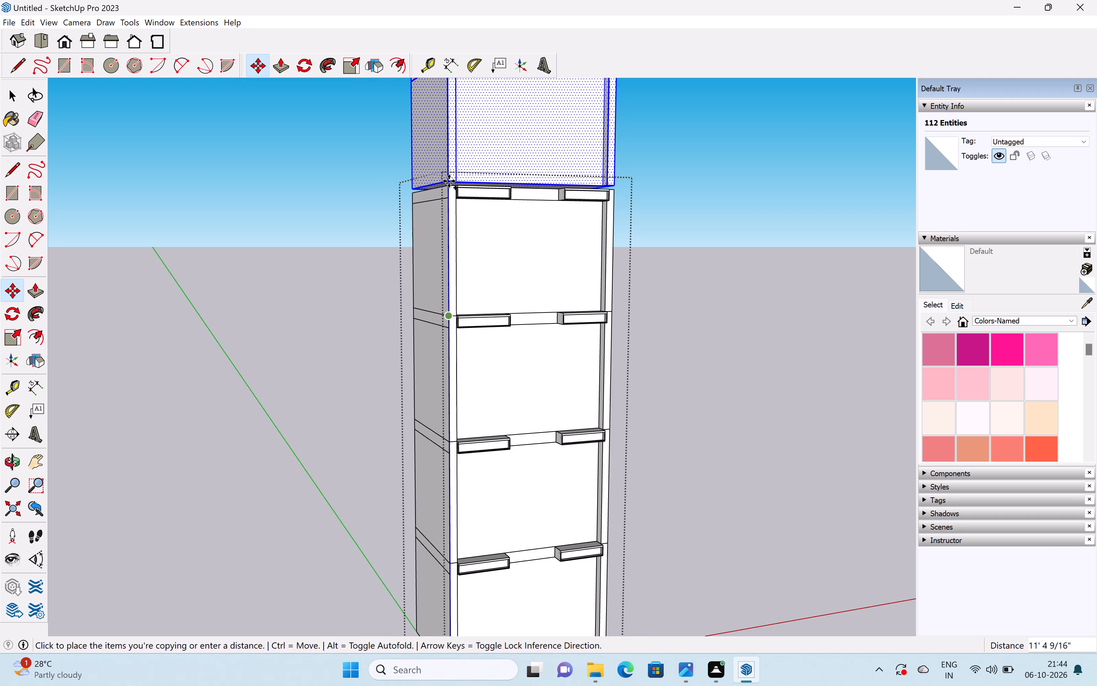
{"action": "left_click", "coordinate": [448, 191]}
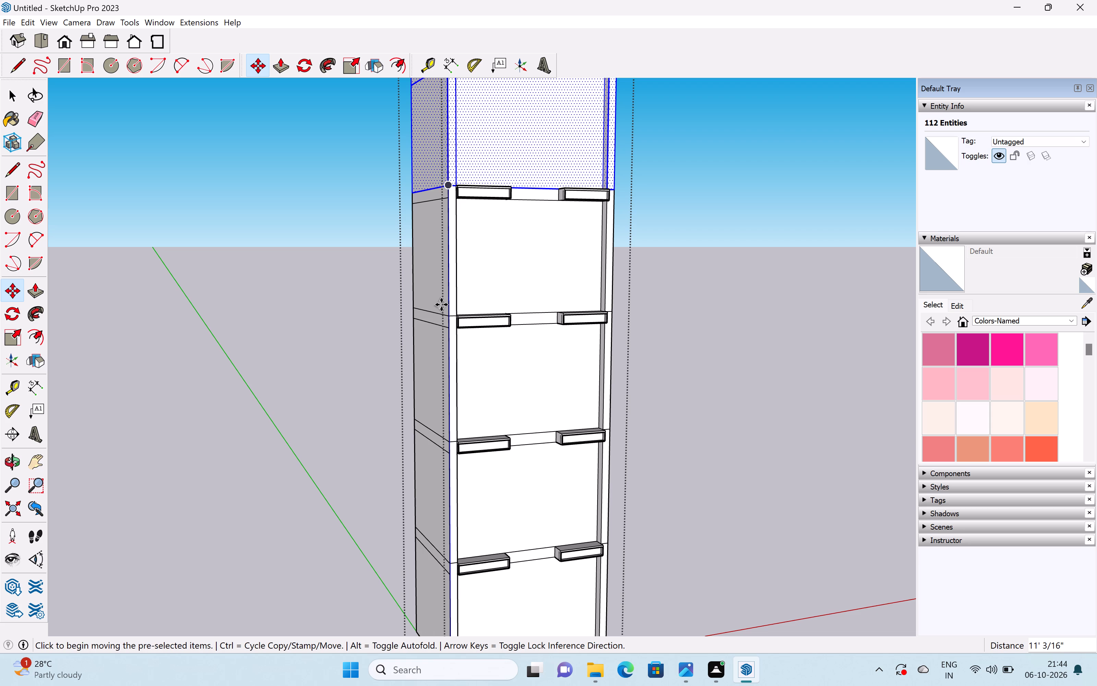
{"action": "key", "text": "Escape"}
{"action": "scroll", "coordinate": [386, 376], "scroll_direction": "down", "scroll_amount": 3}
{"action": "key", "text": "space"}
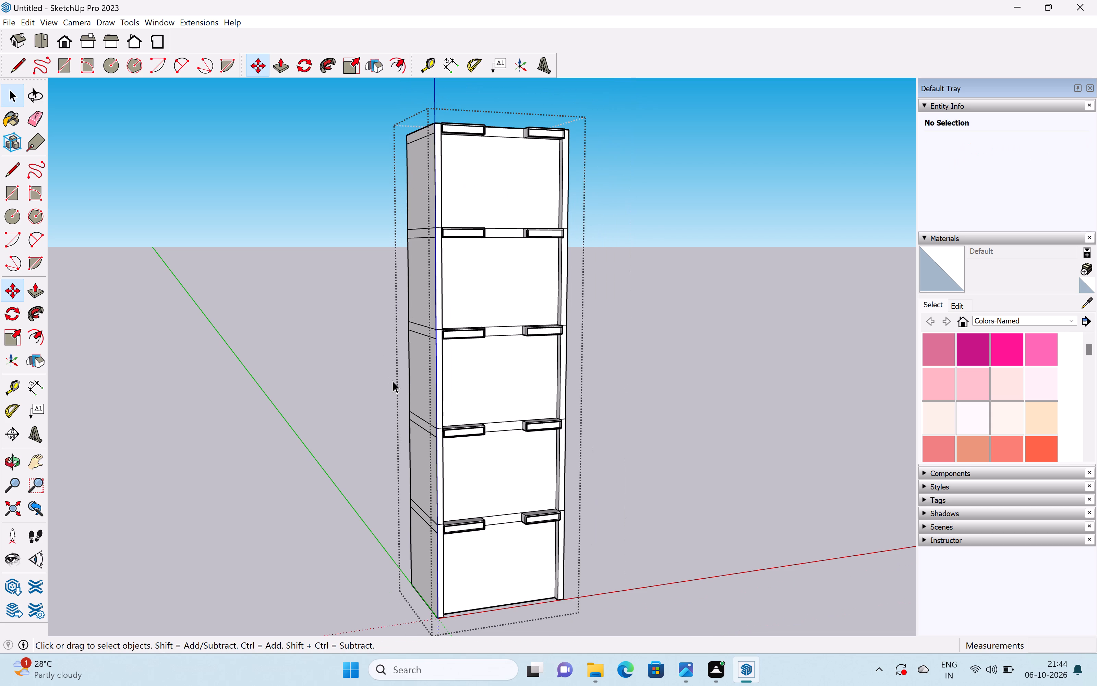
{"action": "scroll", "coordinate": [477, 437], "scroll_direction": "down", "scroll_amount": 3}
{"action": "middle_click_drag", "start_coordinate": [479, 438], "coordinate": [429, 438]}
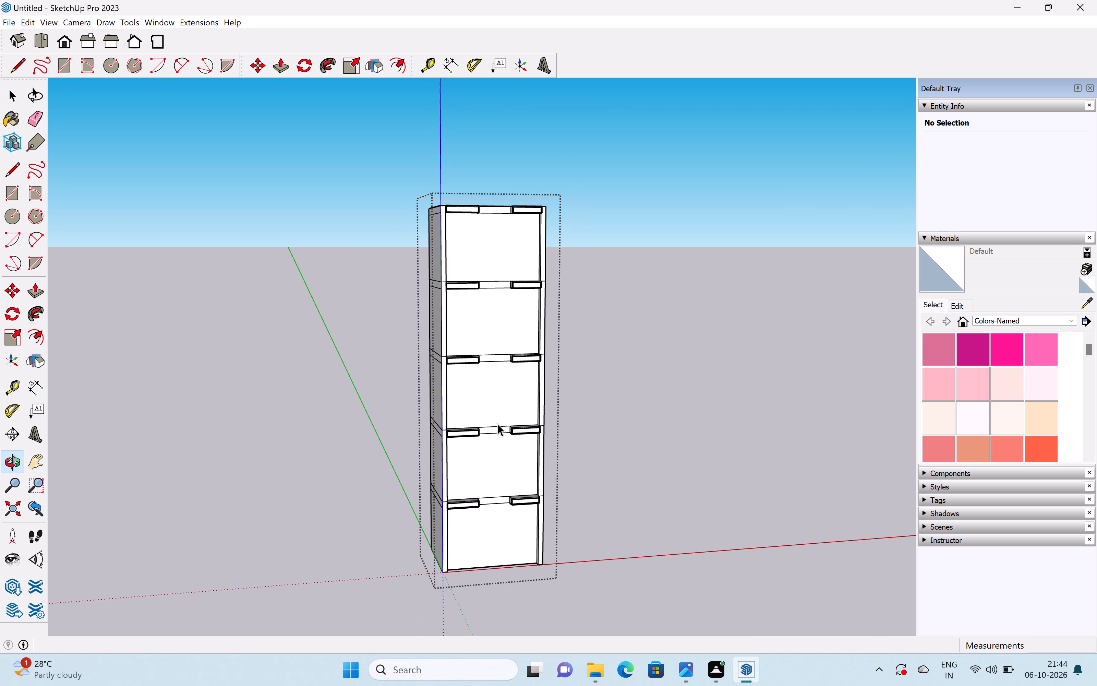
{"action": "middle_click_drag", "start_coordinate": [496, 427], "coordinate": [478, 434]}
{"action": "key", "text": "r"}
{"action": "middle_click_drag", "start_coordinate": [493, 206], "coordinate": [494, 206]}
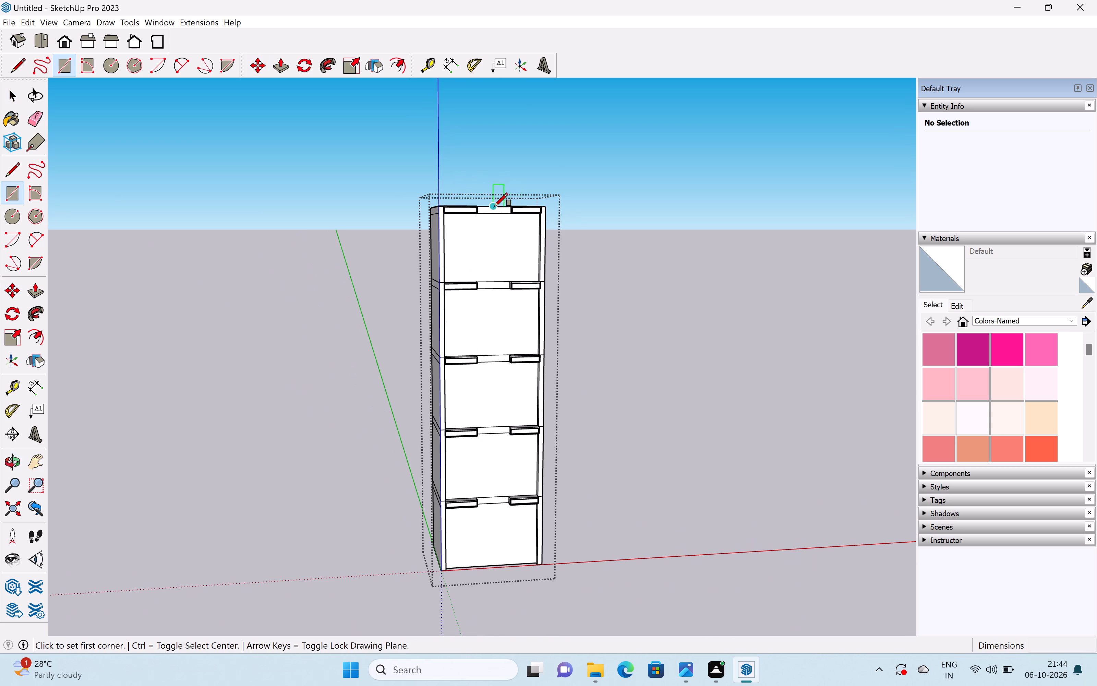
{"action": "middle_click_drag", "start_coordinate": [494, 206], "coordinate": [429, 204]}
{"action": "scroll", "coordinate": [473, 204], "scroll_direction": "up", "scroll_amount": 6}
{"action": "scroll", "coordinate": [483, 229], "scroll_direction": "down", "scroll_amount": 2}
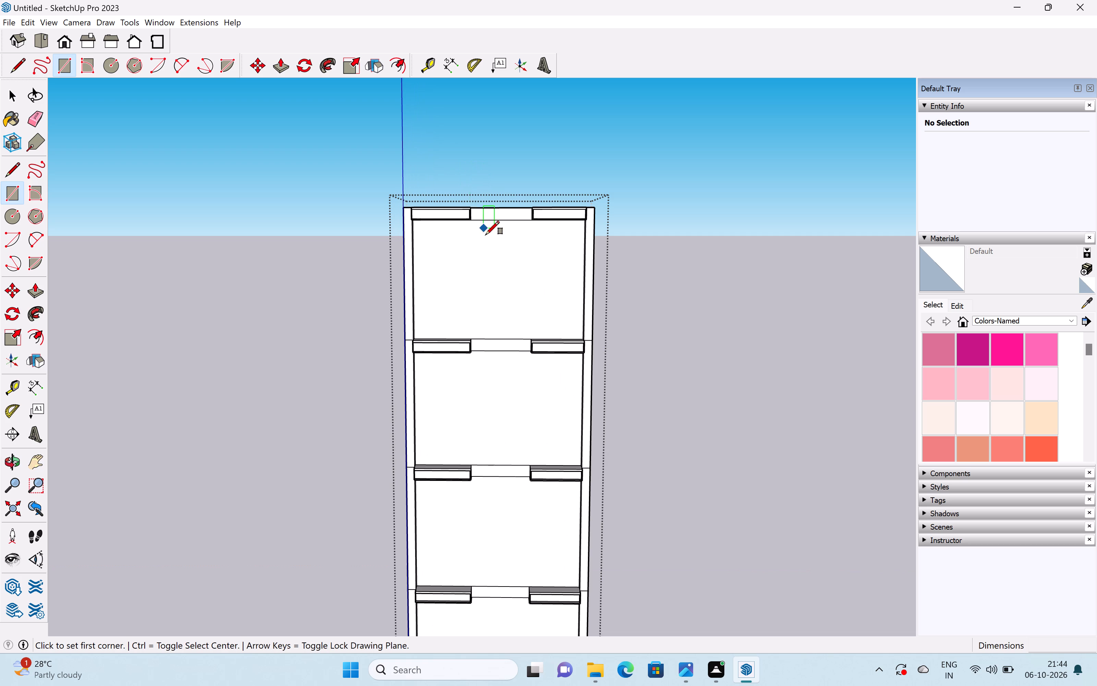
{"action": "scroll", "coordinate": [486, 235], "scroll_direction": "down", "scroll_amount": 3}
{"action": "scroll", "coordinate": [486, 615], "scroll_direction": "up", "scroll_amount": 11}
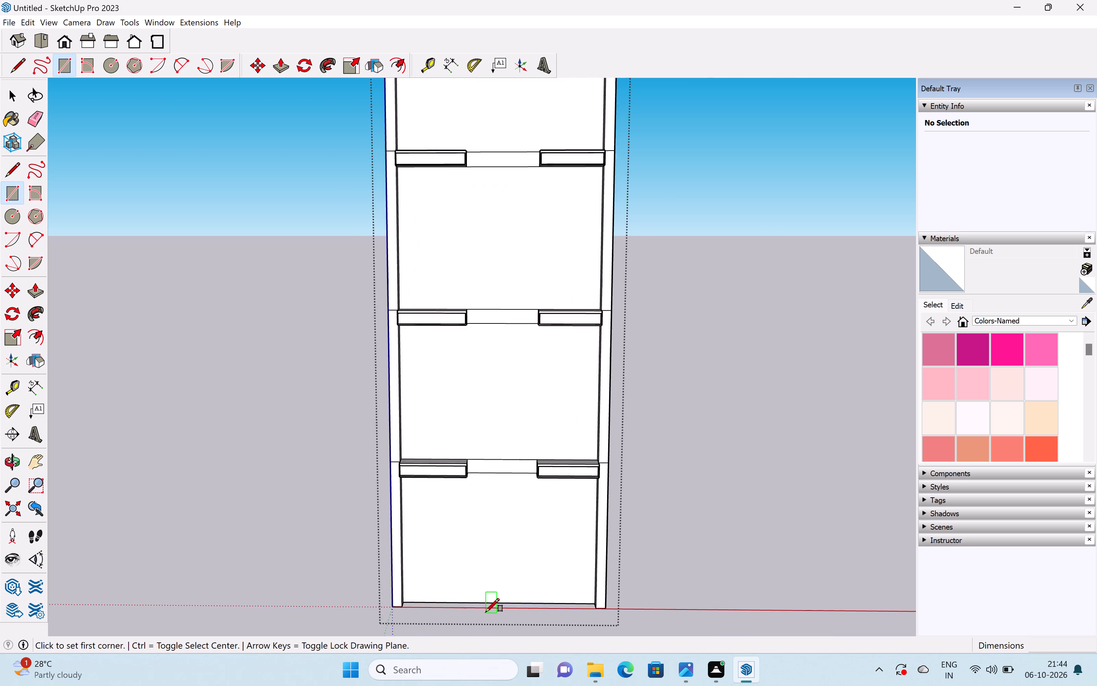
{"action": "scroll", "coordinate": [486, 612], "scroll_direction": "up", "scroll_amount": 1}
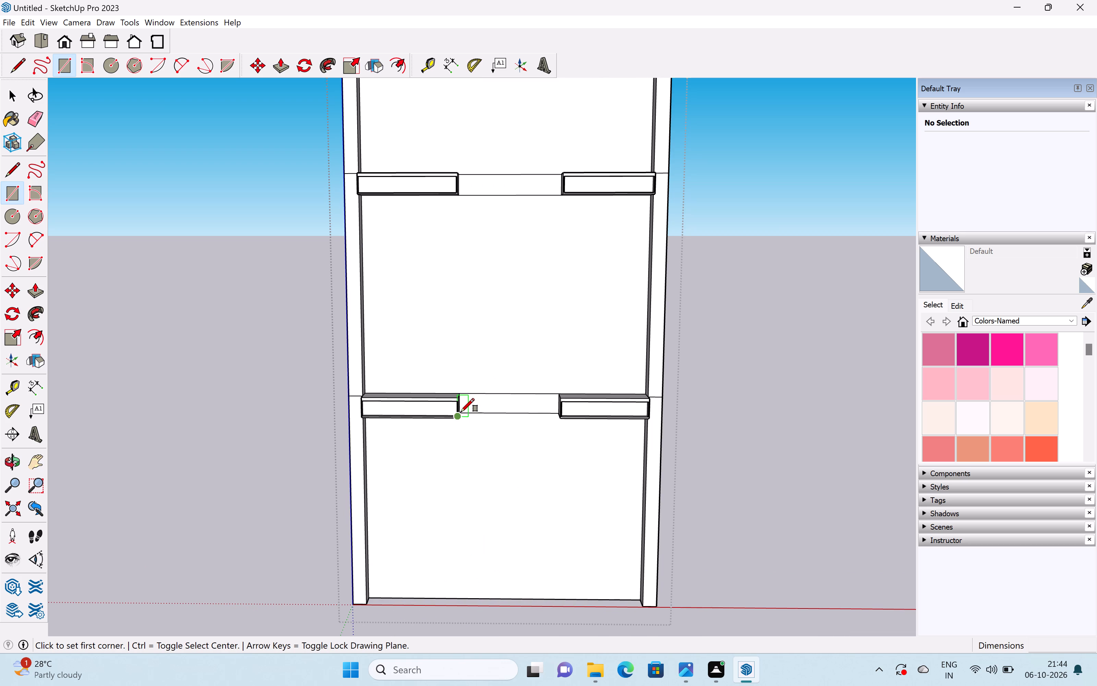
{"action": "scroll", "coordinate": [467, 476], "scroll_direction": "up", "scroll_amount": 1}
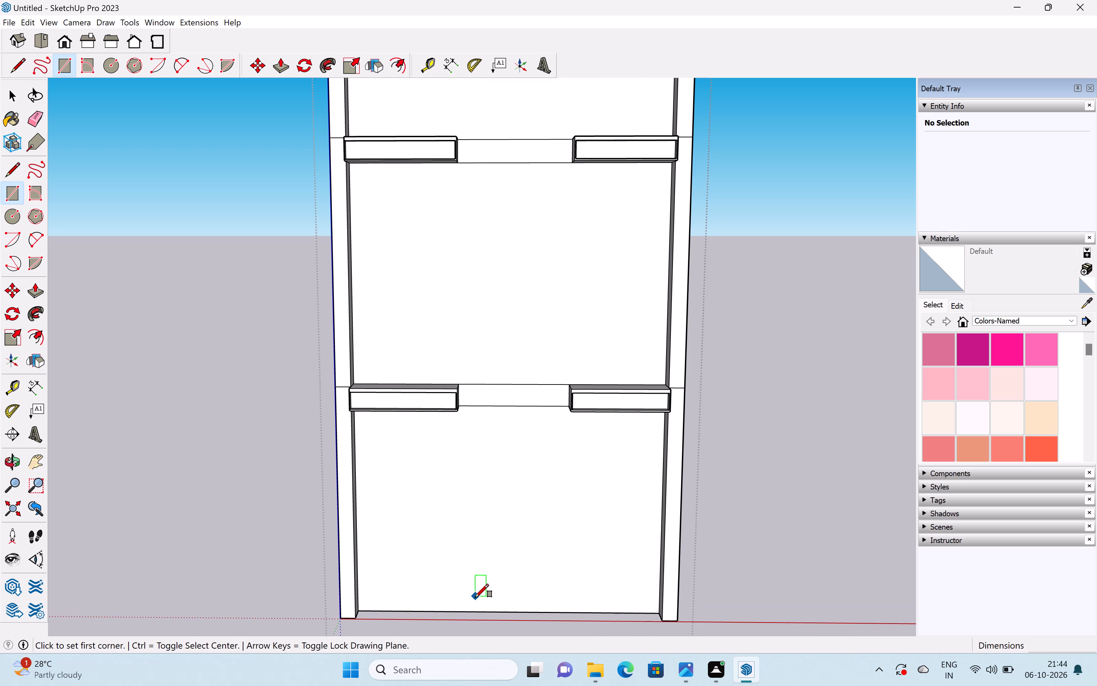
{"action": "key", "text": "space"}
Draw a vertical line on the ground storey's front wall from the left roof-band frame's inner bottom corner down to the base edge.
{"action": "key", "text": "l"}
{"action": "scroll", "coordinate": [483, 452], "scroll_direction": "down", "scroll_amount": 1}
{"action": "middle_click_drag", "start_coordinate": [479, 449], "coordinate": [456, 366]}
{"action": "scroll", "coordinate": [478, 447], "scroll_direction": "up", "scroll_amount": 2}
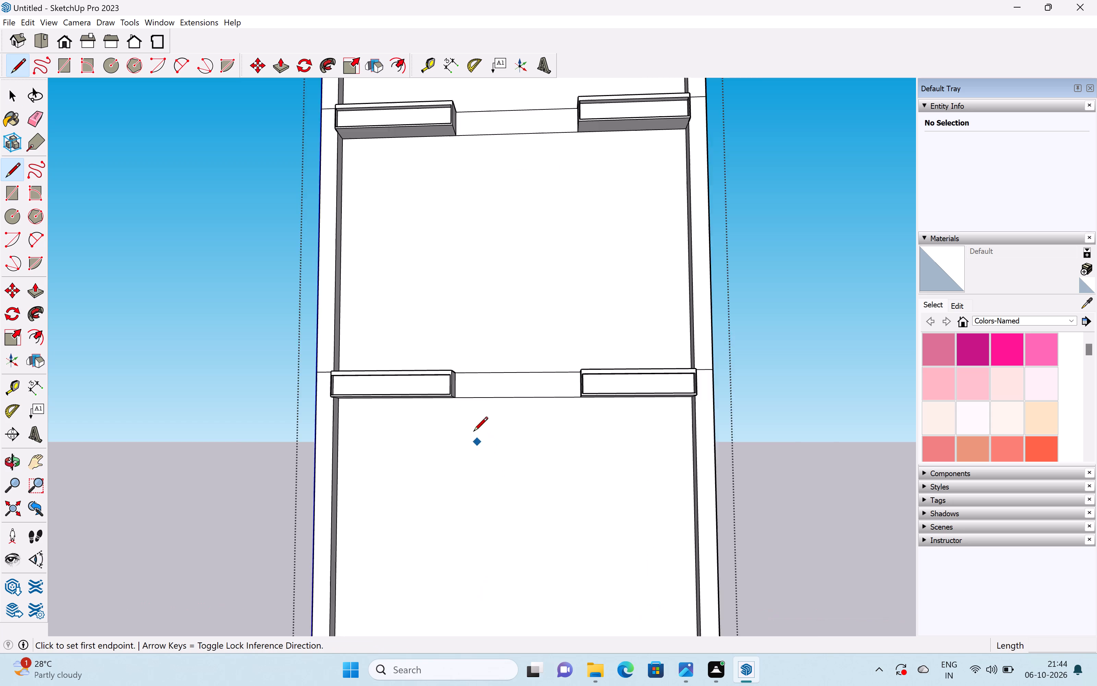
{"action": "scroll", "coordinate": [473, 432], "scroll_direction": "up", "scroll_amount": 6}
{"action": "left_click_drag", "start_coordinate": [448, 377], "coordinate": [448, 384]}
{"action": "scroll", "coordinate": [465, 494], "scroll_direction": "down", "scroll_amount": 7}
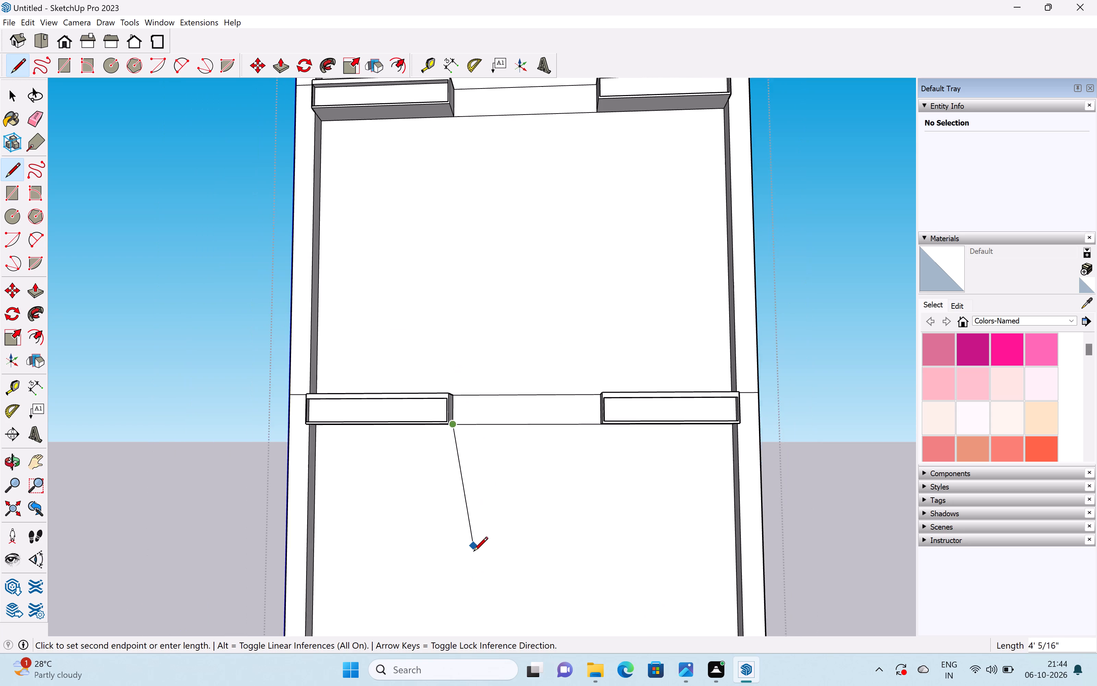
{"action": "scroll", "coordinate": [473, 552], "scroll_direction": "down", "scroll_amount": 4}
{"action": "middle_click_drag", "start_coordinate": [469, 583], "coordinate": [459, 482], "text": "shift"}
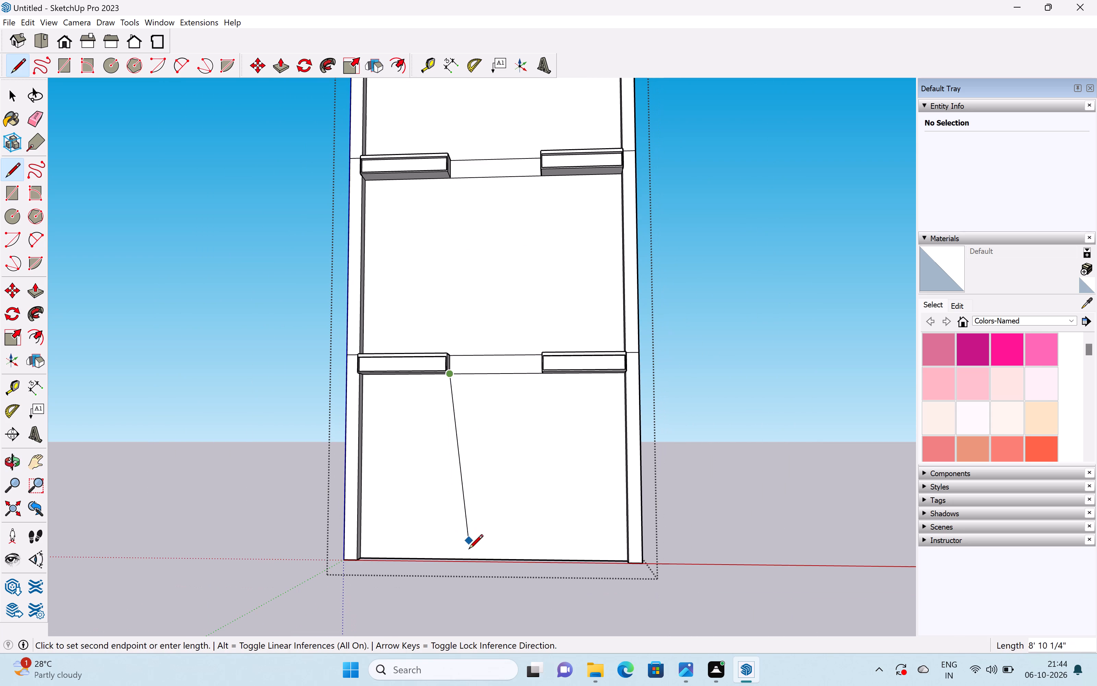
{"action": "left_click", "coordinate": [449, 558]}
{"action": "key", "text": "space"}
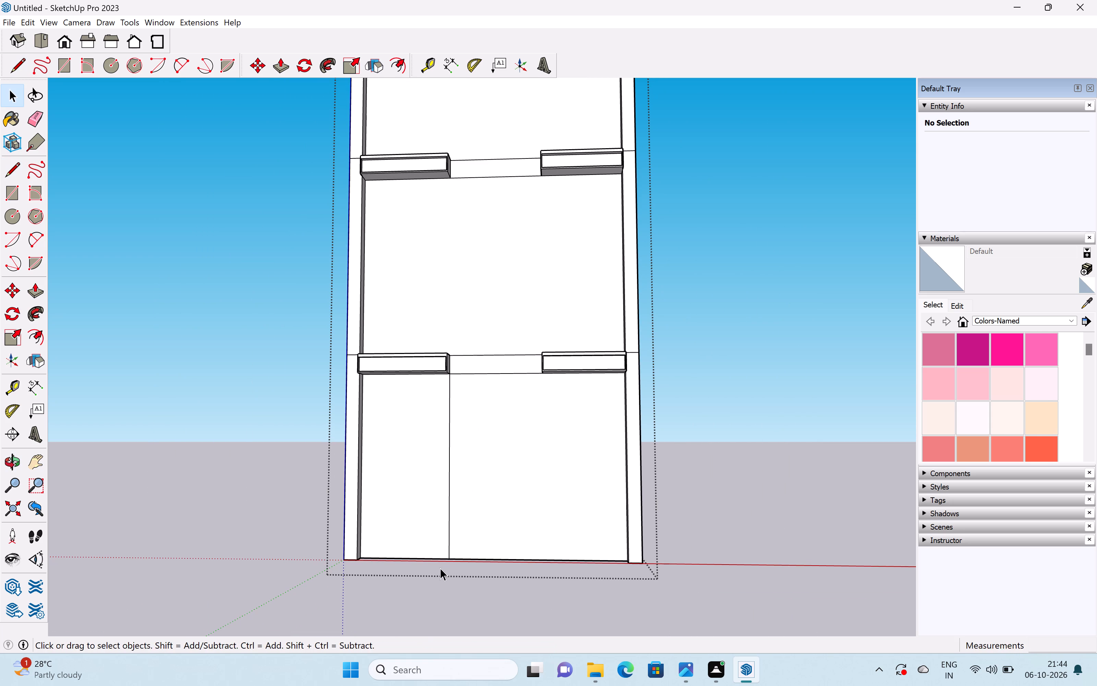
Draw a 10' vertical line on the ground storey's front wall from the right roof-band frame's inner bottom corner down to the base edge.
{"action": "key", "text": "l"}
{"action": "scroll", "coordinate": [554, 396], "scroll_direction": "up", "scroll_amount": 4}
{"action": "scroll", "coordinate": [531, 364], "scroll_direction": "up", "scroll_amount": 4}
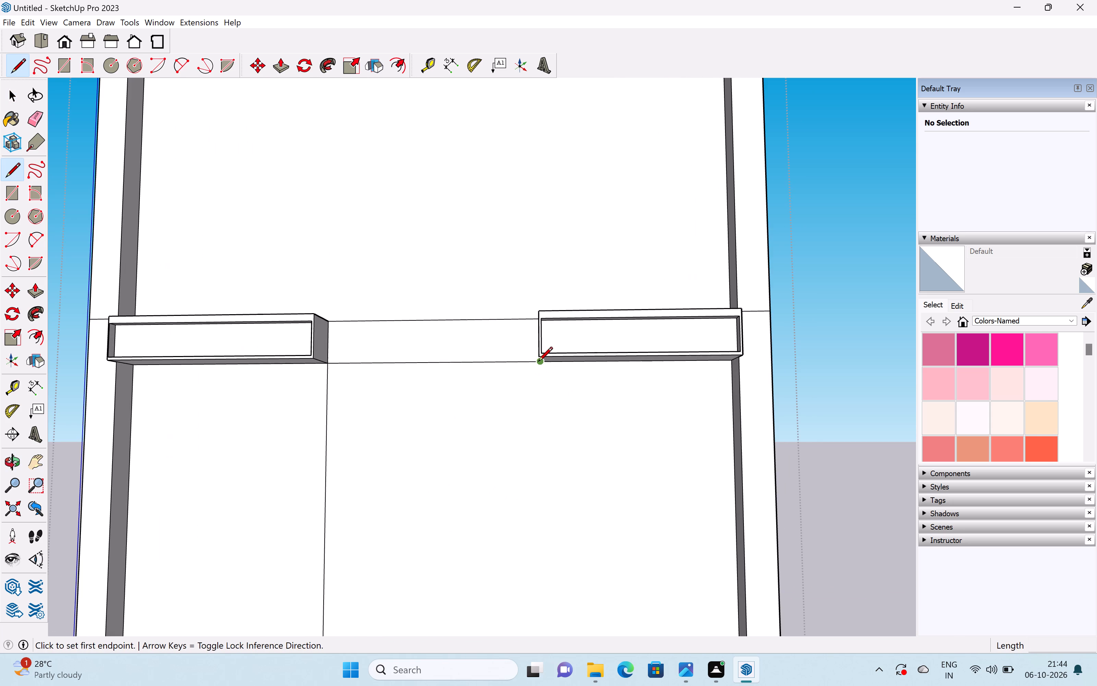
{"action": "left_click", "coordinate": [538, 362]}
{"action": "scroll", "coordinate": [556, 500], "scroll_direction": "down", "scroll_amount": 17}
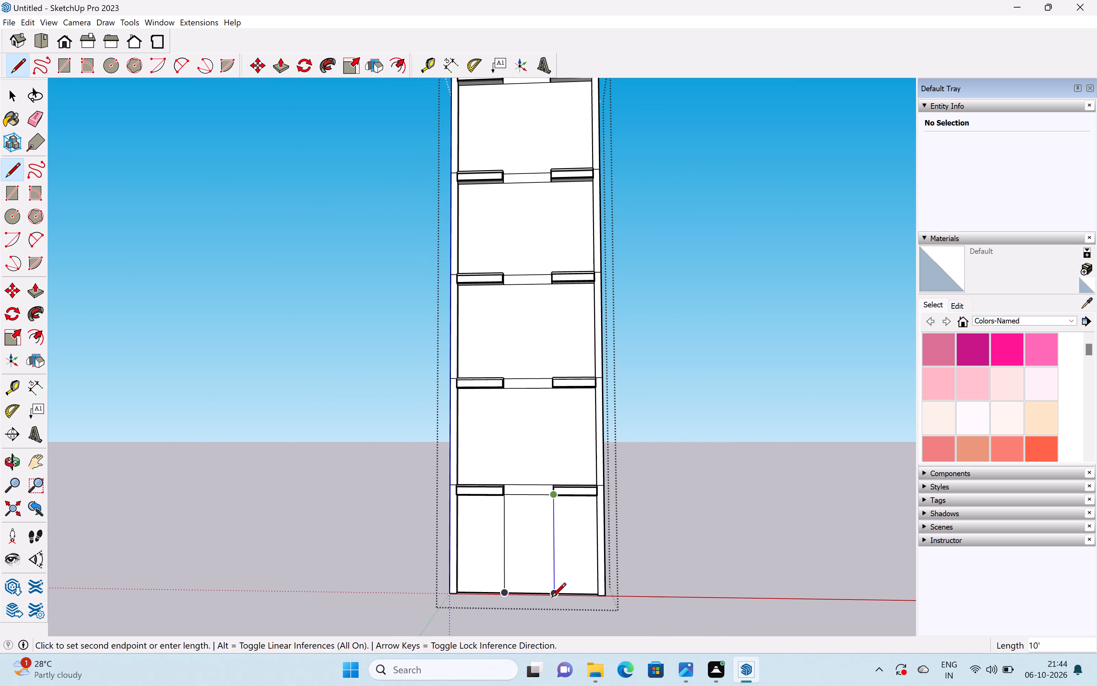
{"action": "left_click", "coordinate": [552, 598]}
{"action": "key", "text": "space"}
Draw a rectangle on the front facade, as wide as the gap between the two vertical lines, from the base to above the top storey.
{"action": "key", "text": "r"}
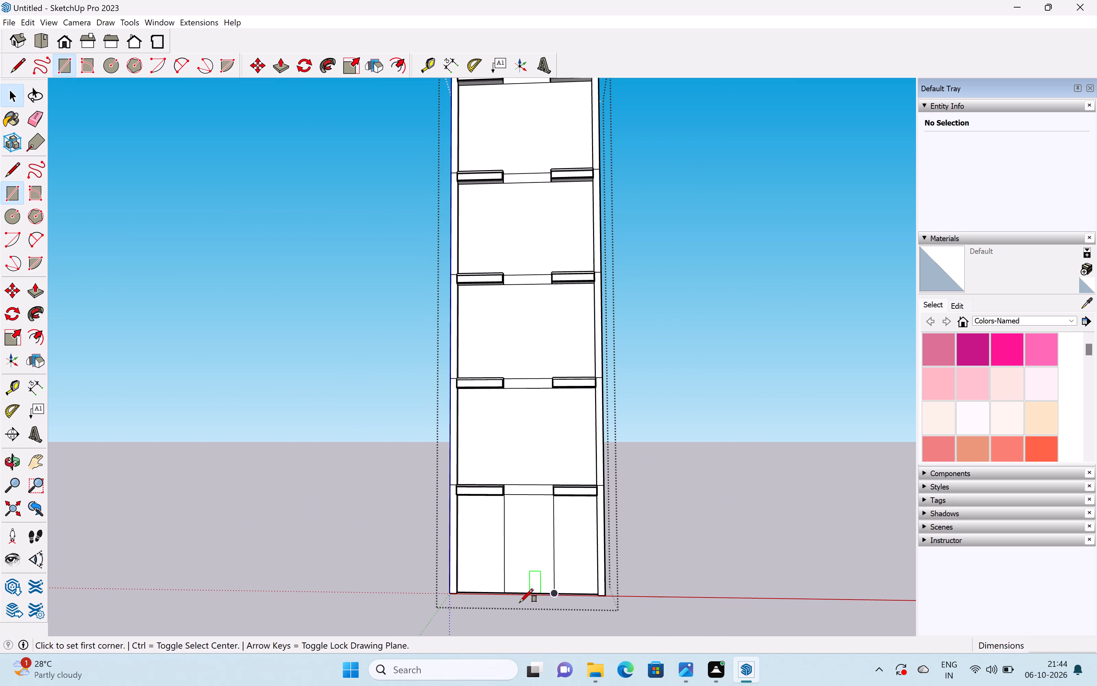
{"action": "scroll", "coordinate": [515, 577], "scroll_direction": "up", "scroll_amount": 4}
{"action": "left_click", "coordinate": [501, 599]}
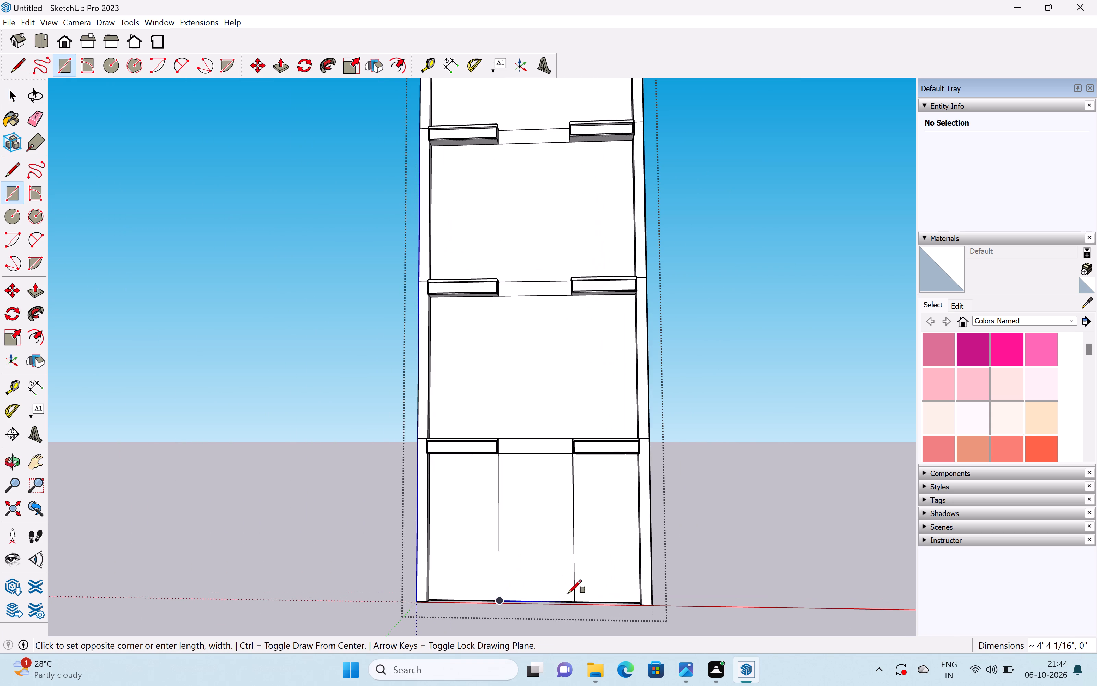
{"action": "left_click", "coordinate": [577, 599]}
{"action": "scroll", "coordinate": [565, 322], "scroll_direction": "down", "scroll_amount": 3}
{"action": "scroll", "coordinate": [543, 250], "scroll_direction": "down", "scroll_amount": 2}
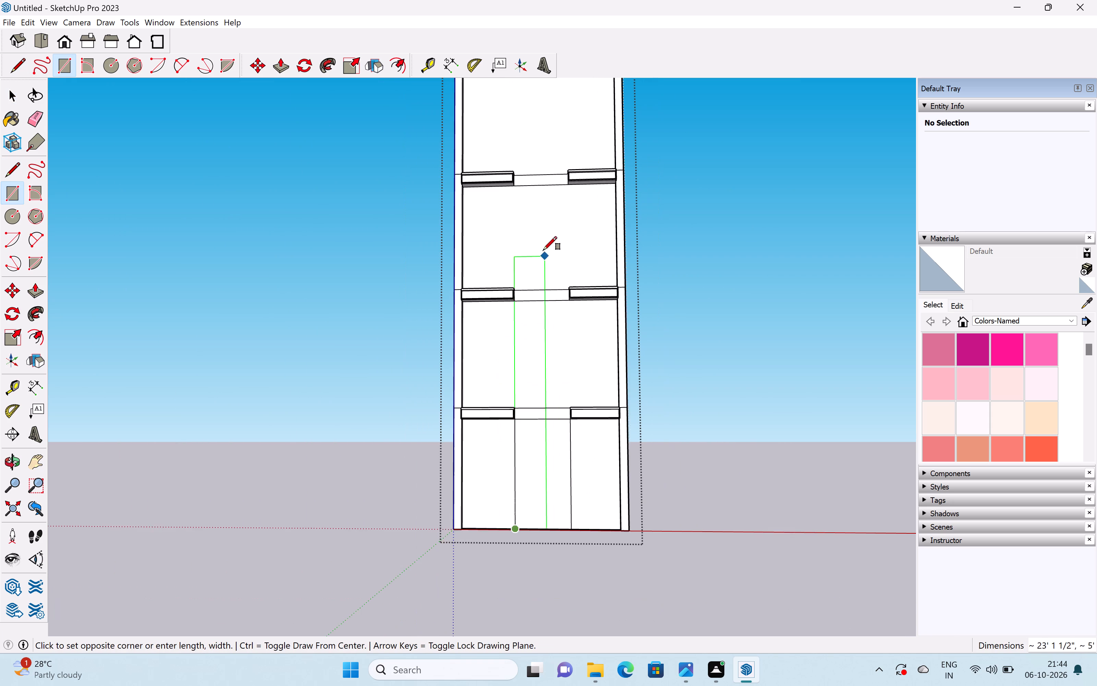
{"action": "scroll", "coordinate": [543, 250], "scroll_direction": "down", "scroll_amount": 1}
{"action": "middle_click_drag", "start_coordinate": [558, 190], "coordinate": [565, 402], "text": "shift"}
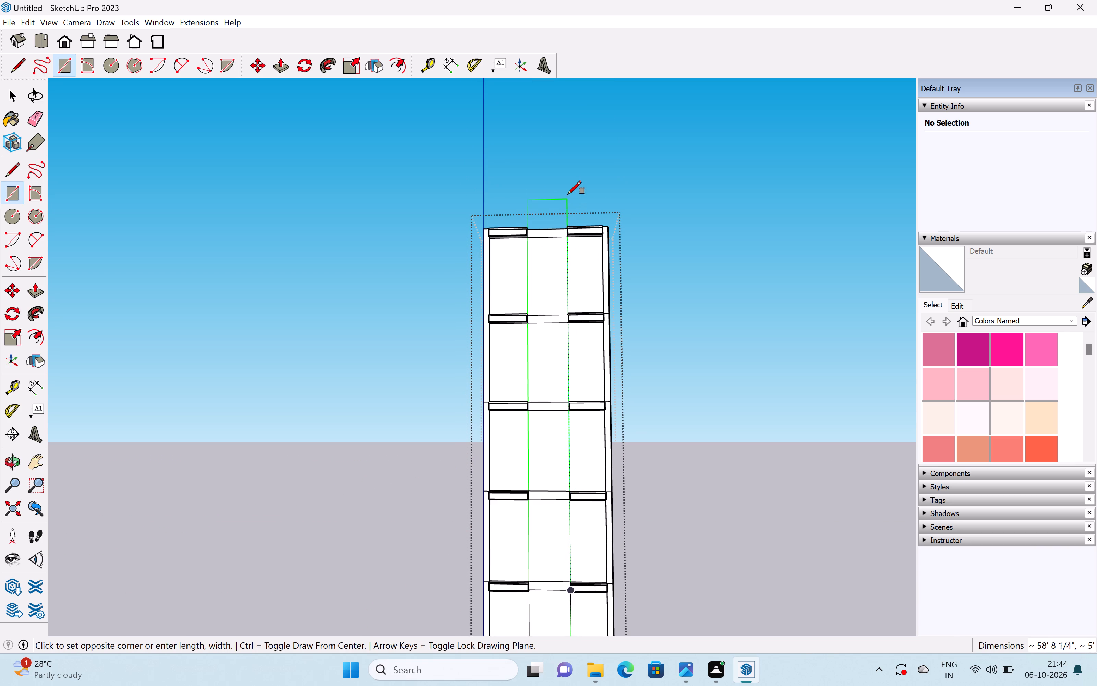
{"action": "left_click", "coordinate": [568, 167]}
{"action": "scroll", "coordinate": [583, 257], "scroll_direction": "down", "scroll_amount": 6}
{"action": "key", "text": "space"}
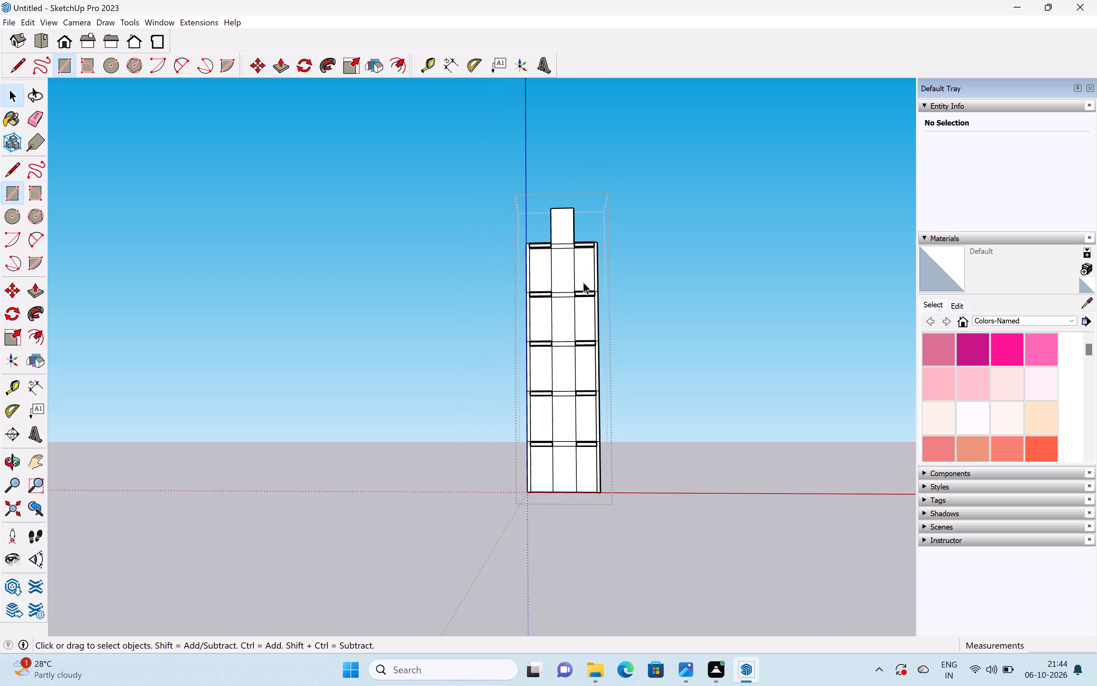
Erase the horizontal roof-band lines crossing the central strip on all five storeys, leaving one continuous face.
{"action": "scroll", "coordinate": [582, 283], "scroll_direction": "down", "scroll_amount": 4}
{"action": "middle_click_drag", "start_coordinate": [578, 302], "coordinate": [526, 392]}
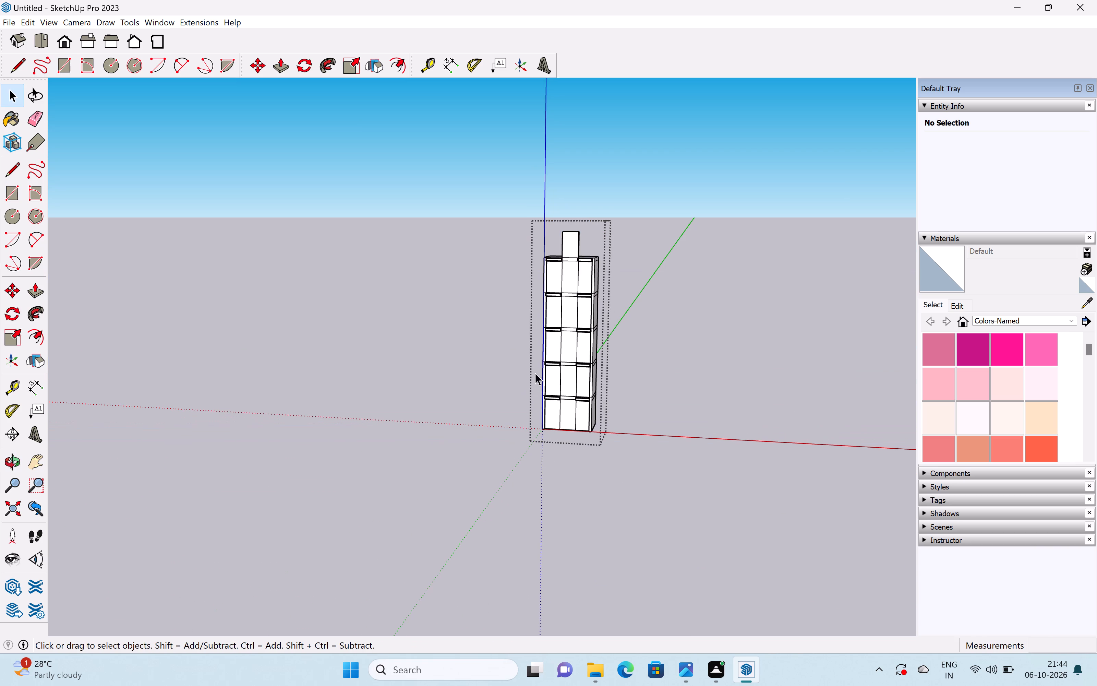
{"action": "middle_click_drag", "start_coordinate": [544, 354], "coordinate": [489, 410], "text": "shift"}
{"action": "scroll", "coordinate": [509, 382], "scroll_direction": "up", "scroll_amount": 10}
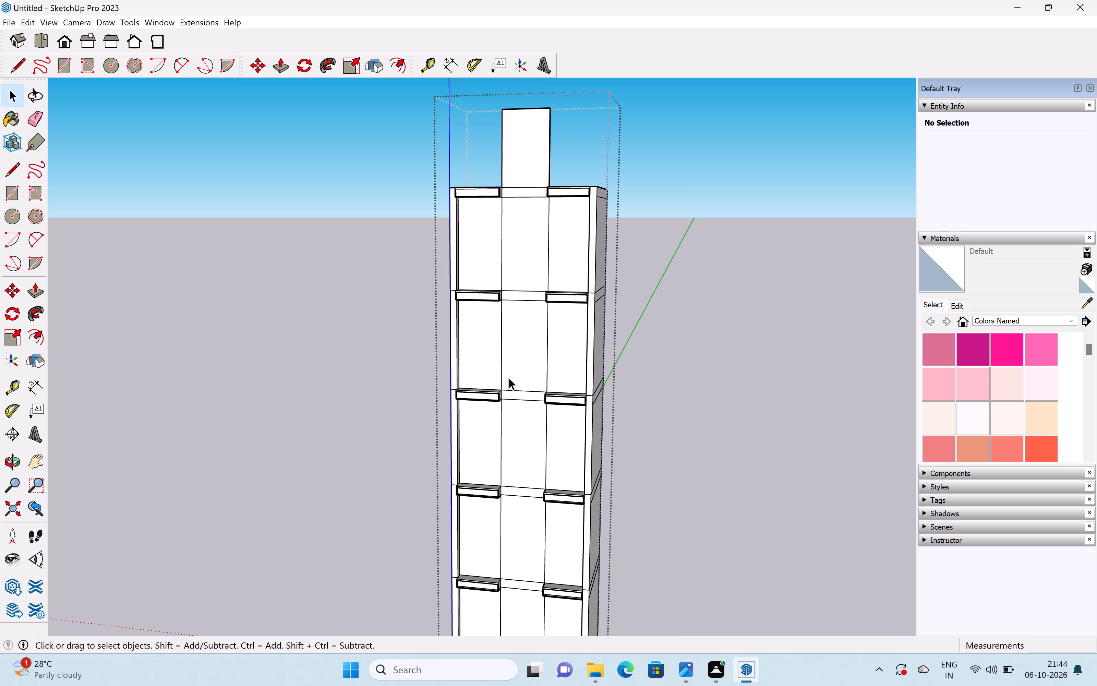
{"action": "key", "text": "e"}
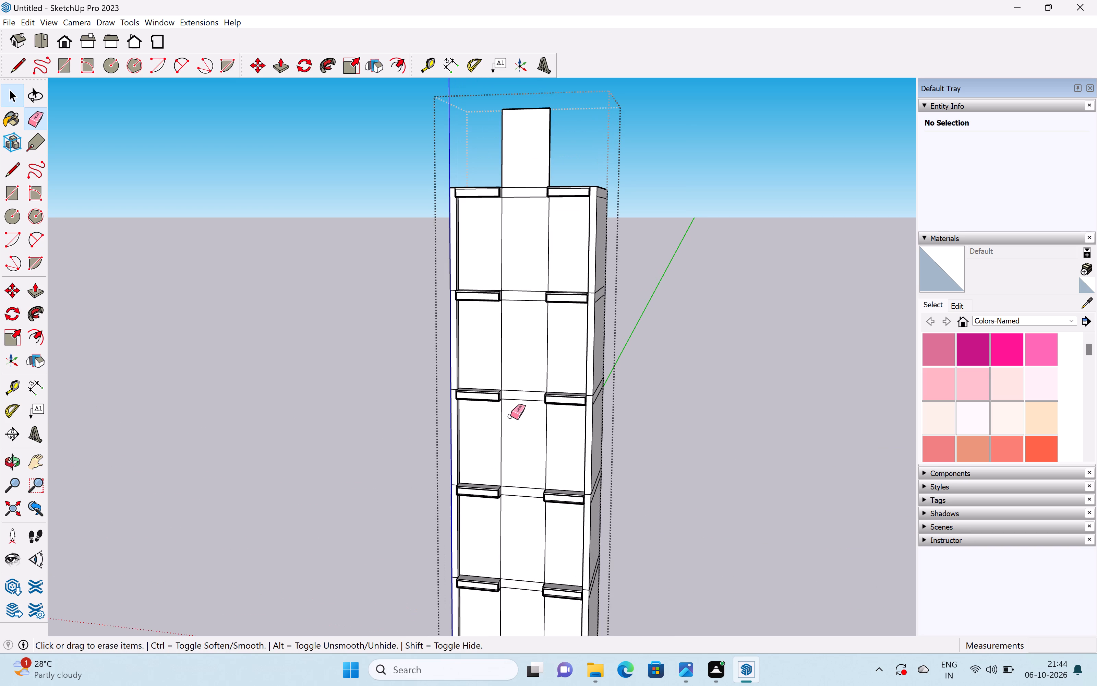
{"action": "left_click_drag", "start_coordinate": [513, 383], "coordinate": [515, 405]}
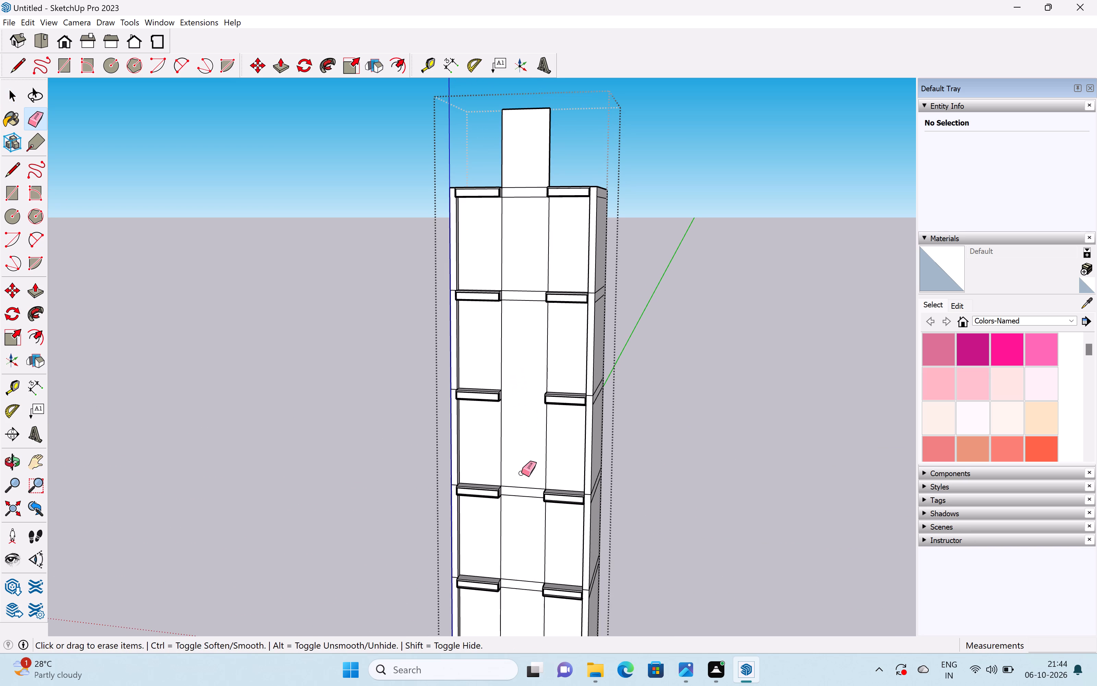
{"action": "left_click_drag", "start_coordinate": [521, 473], "coordinate": [523, 513]}
{"action": "scroll", "coordinate": [522, 516], "scroll_direction": "down", "scroll_amount": 3}
{"action": "middle_click_drag", "start_coordinate": [525, 520], "coordinate": [528, 497]}
{"action": "left_click_drag", "start_coordinate": [532, 559], "coordinate": [521, 582]}
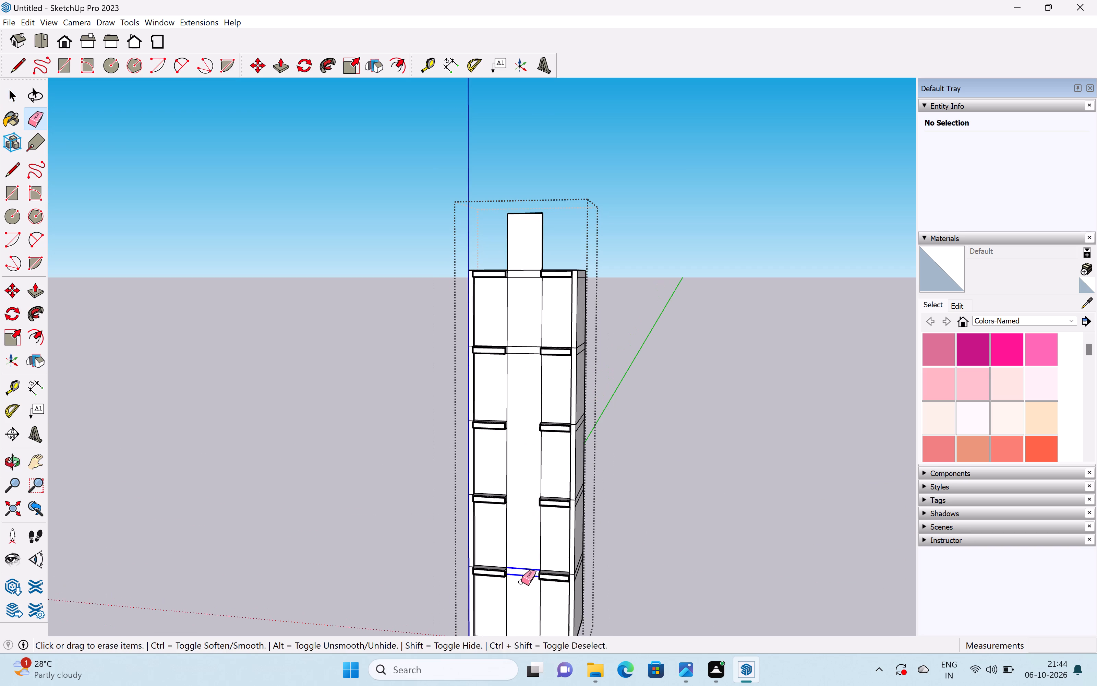
{"action": "left_click_drag", "start_coordinate": [521, 582], "coordinate": [521, 582]}
{"action": "left_click_drag", "start_coordinate": [525, 264], "coordinate": [521, 323]}
{"action": "left_click_drag", "start_coordinate": [525, 320], "coordinate": [532, 362]}
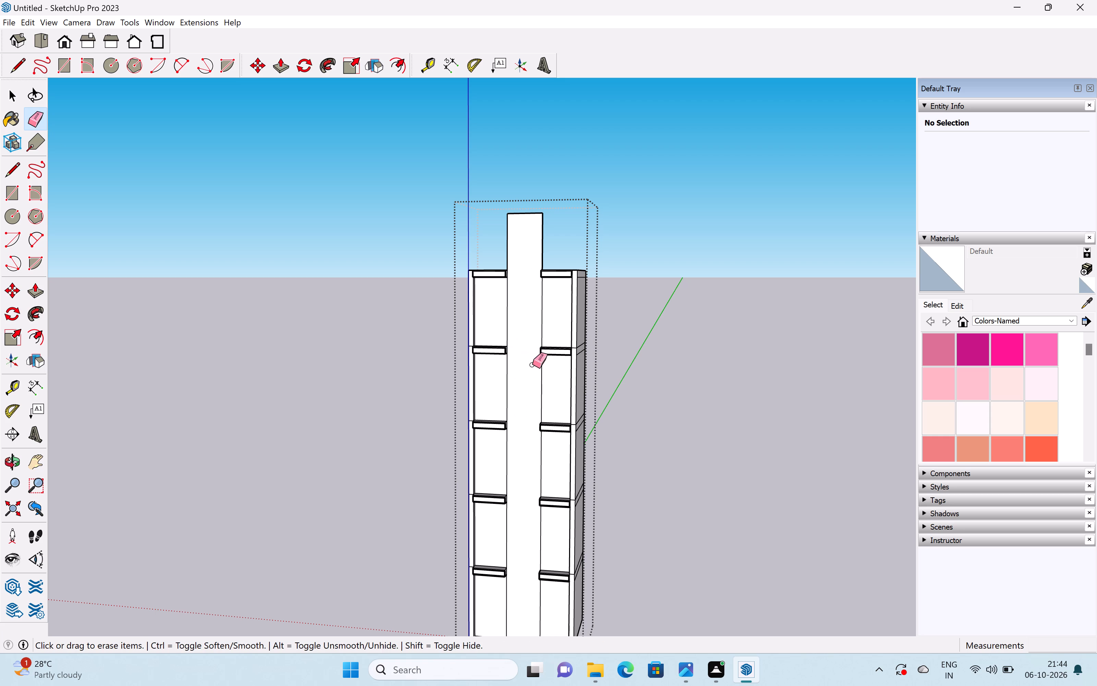
Pull the central strip's front face out from the facade by about 1' 3 1/8".
{"action": "key", "text": "space"}
{"action": "key", "text": "p"}
{"action": "left_click_drag", "start_coordinate": [522, 364], "coordinate": [520, 375]}
{"action": "middle_click_drag", "start_coordinate": [484, 394], "coordinate": [766, 390]}
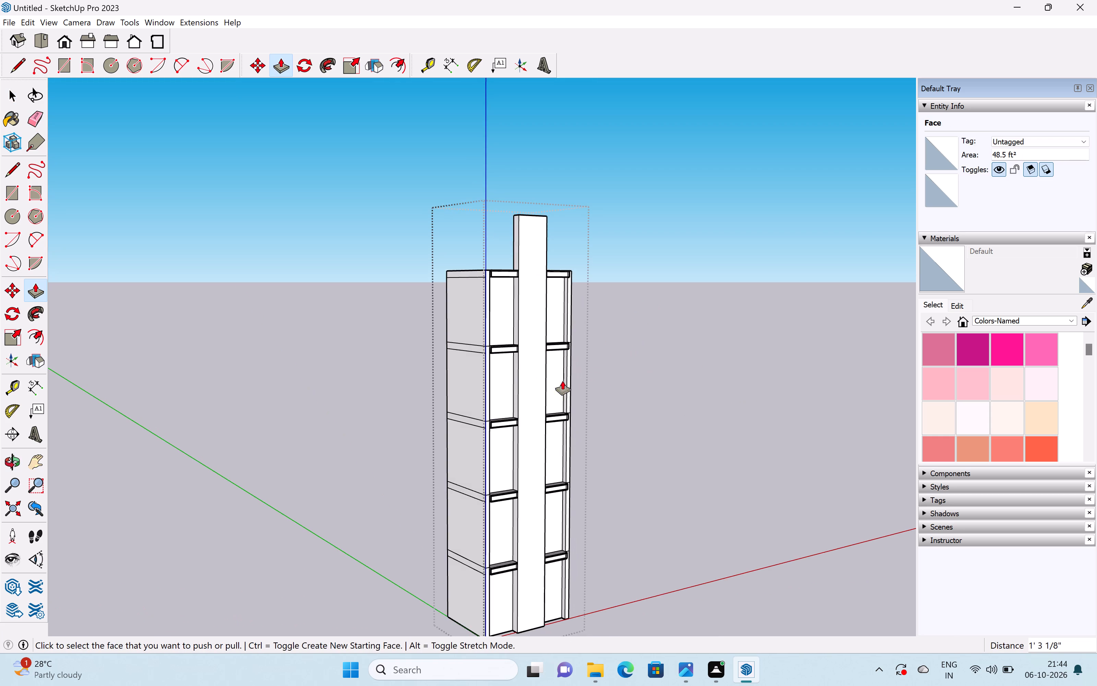
Examine the projecting central strip and its junctions with the storey bands from both sides and the front.
{"action": "scroll", "coordinate": [561, 379], "scroll_direction": "up", "scroll_amount": 5}
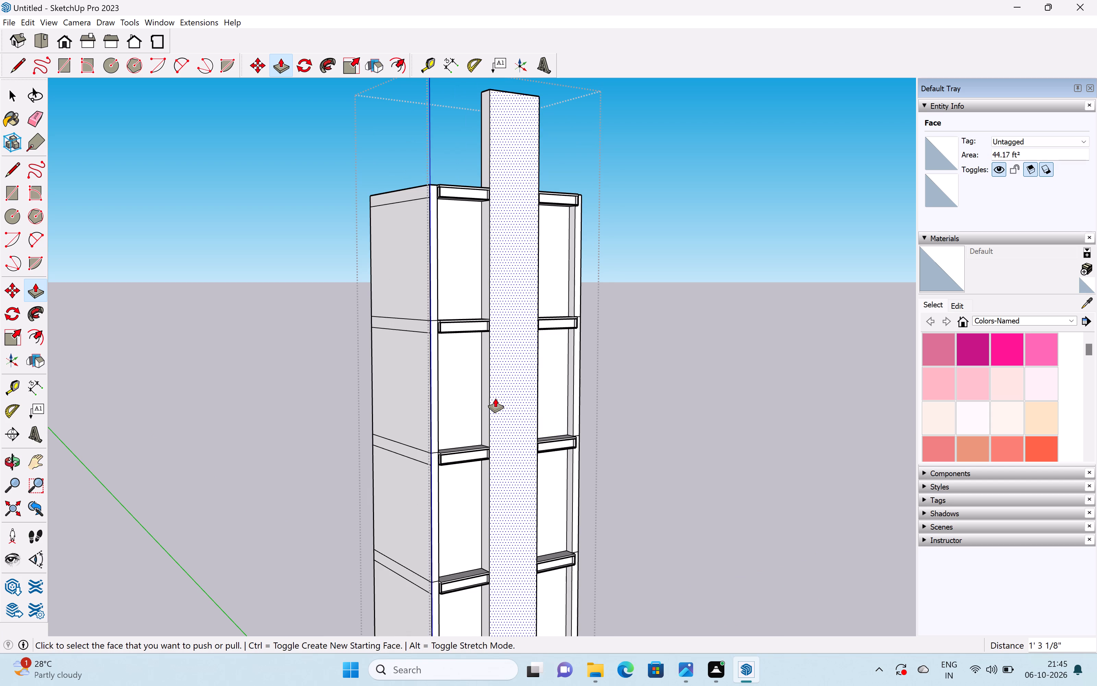
{"action": "scroll", "coordinate": [495, 398], "scroll_direction": "up", "scroll_amount": 2}
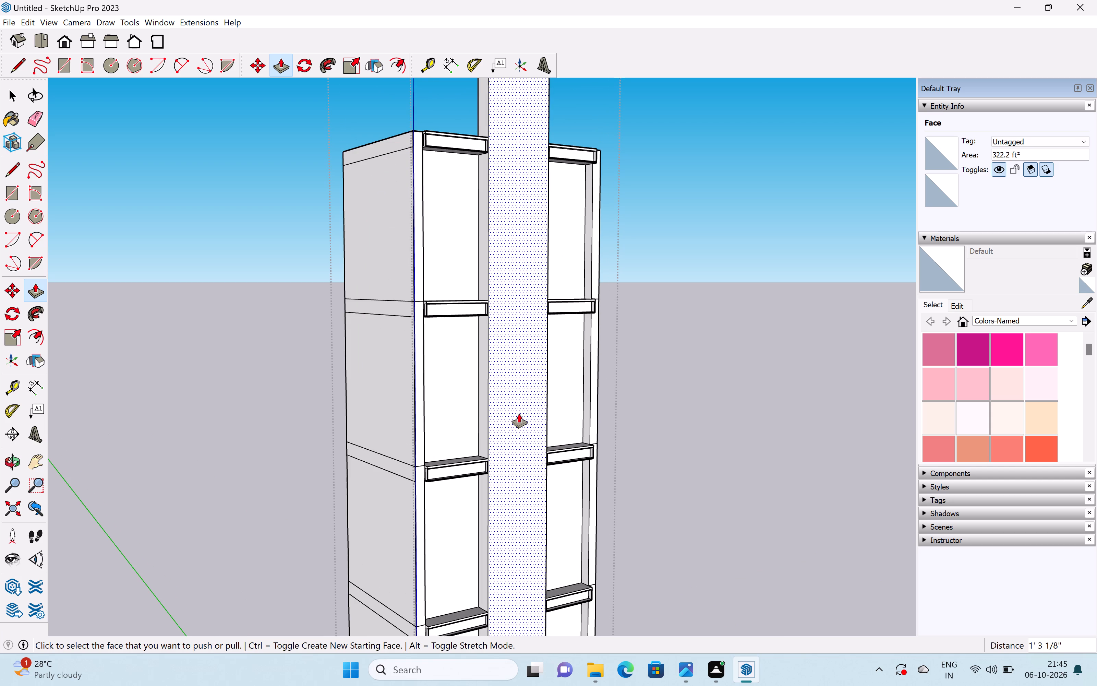
{"action": "scroll", "coordinate": [519, 414], "scroll_direction": "down", "scroll_amount": 4}
{"action": "middle_click_drag", "start_coordinate": [539, 424], "coordinate": [299, 489]}
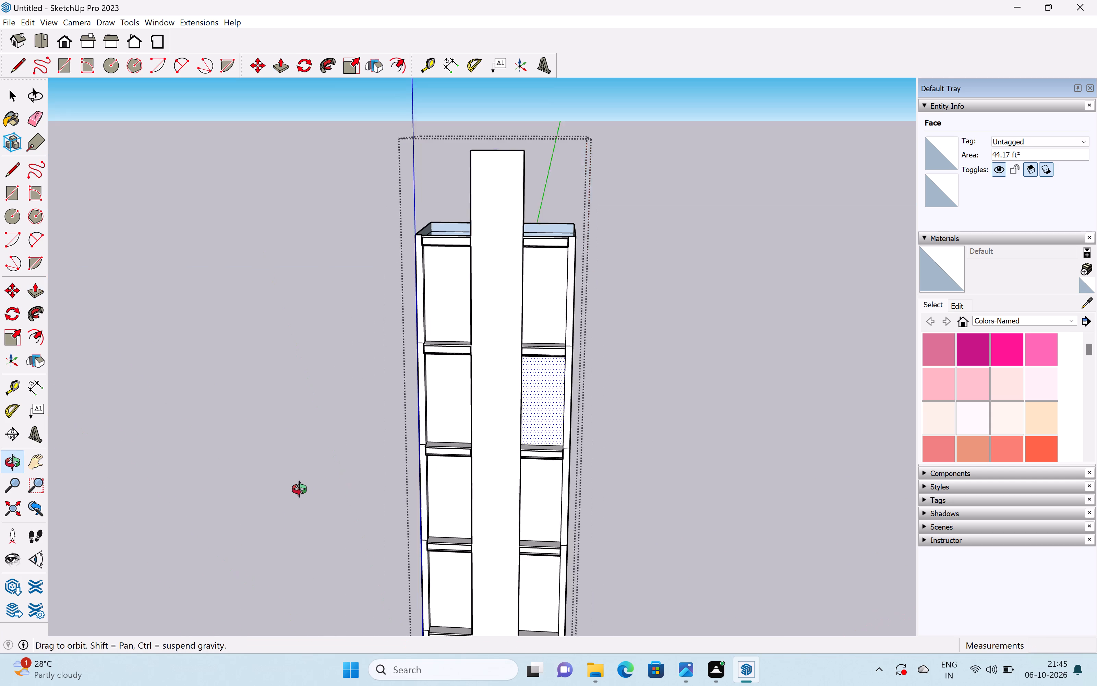
{"action": "middle_click_drag", "start_coordinate": [299, 489], "coordinate": [295, 490]}
{"action": "scroll", "coordinate": [430, 450], "scroll_direction": "down", "scroll_amount": 2}
{"action": "middle_click_drag", "start_coordinate": [497, 438], "coordinate": [267, 493]}
{"action": "scroll", "coordinate": [420, 408], "scroll_direction": "up", "scroll_amount": 5}
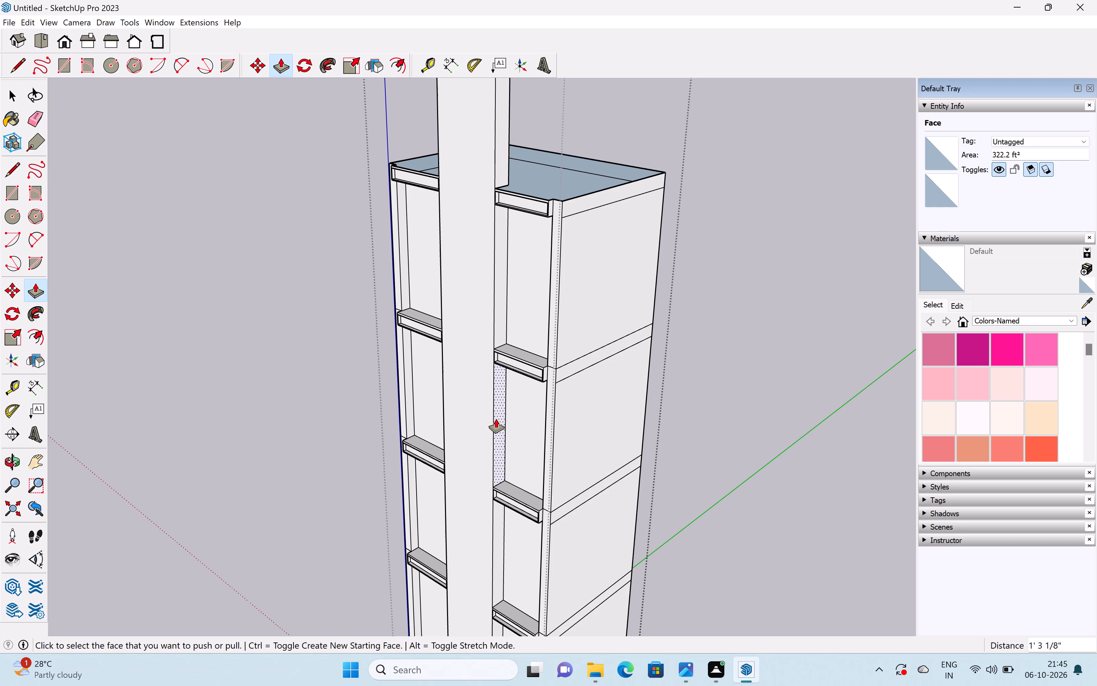
{"action": "middle_click_drag", "start_coordinate": [433, 445], "coordinate": [547, 413]}
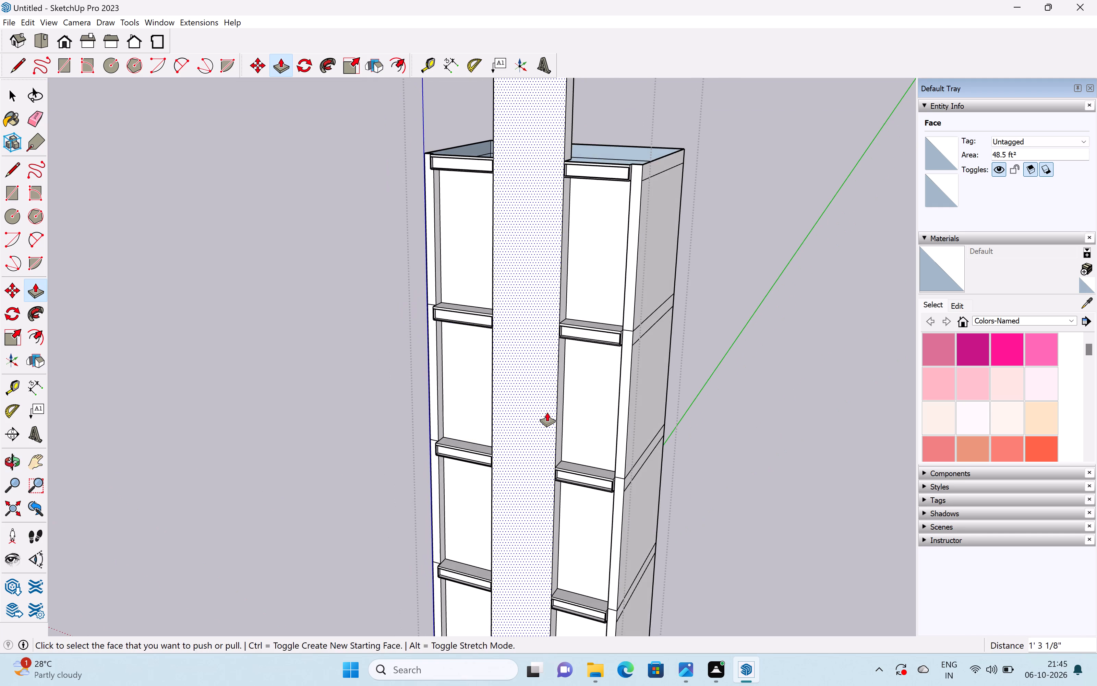
{"action": "scroll", "coordinate": [547, 412], "scroll_direction": "down", "scroll_amount": 1}
{"action": "key", "text": "space"}
{"action": "scroll", "coordinate": [545, 410], "scroll_direction": "down", "scroll_amount": 6}
{"action": "middle_click_drag", "start_coordinate": [522, 404], "coordinate": [679, 347]}
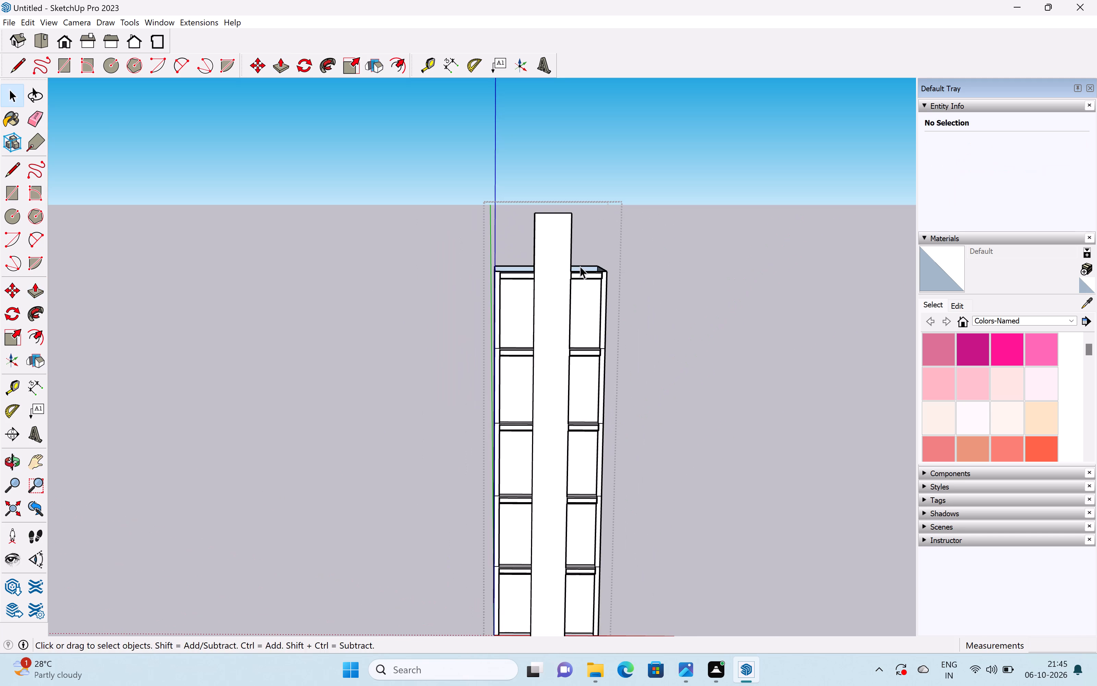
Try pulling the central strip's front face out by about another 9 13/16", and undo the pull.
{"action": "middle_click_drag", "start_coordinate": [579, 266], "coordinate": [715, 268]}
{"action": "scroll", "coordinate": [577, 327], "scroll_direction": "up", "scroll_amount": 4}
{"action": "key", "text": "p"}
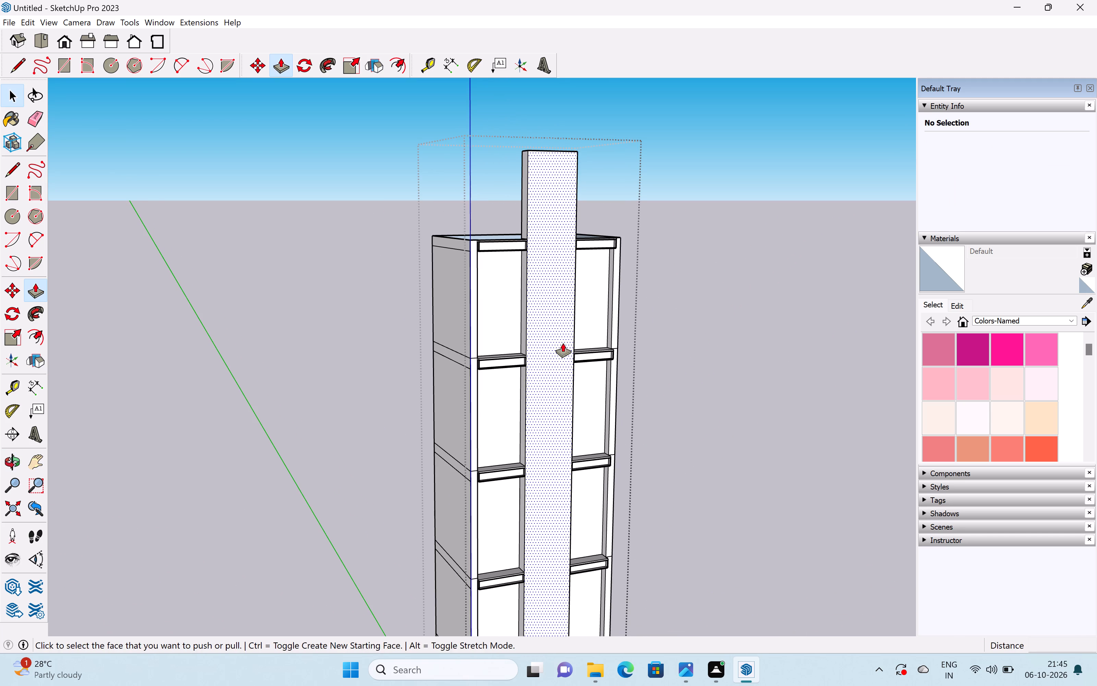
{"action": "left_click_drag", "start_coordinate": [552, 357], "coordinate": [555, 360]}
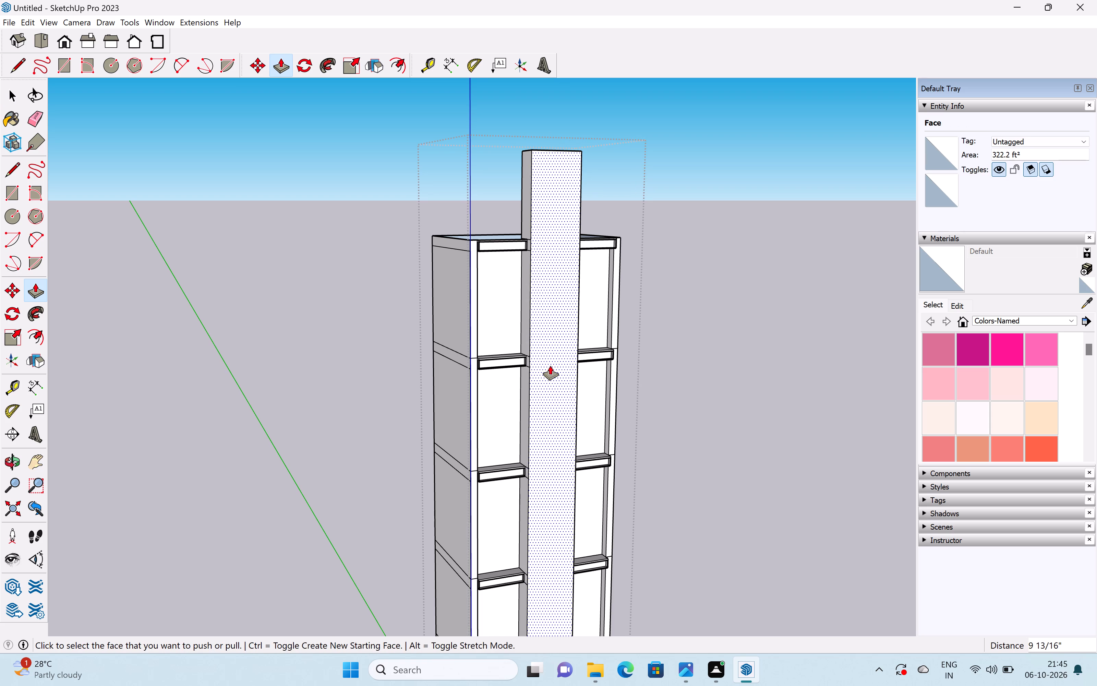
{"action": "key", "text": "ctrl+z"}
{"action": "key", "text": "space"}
Draw a line about 63' 2 3/16" long down the strip's front face, near its left edge, from the top edge to the base.
{"action": "key", "text": "l"}
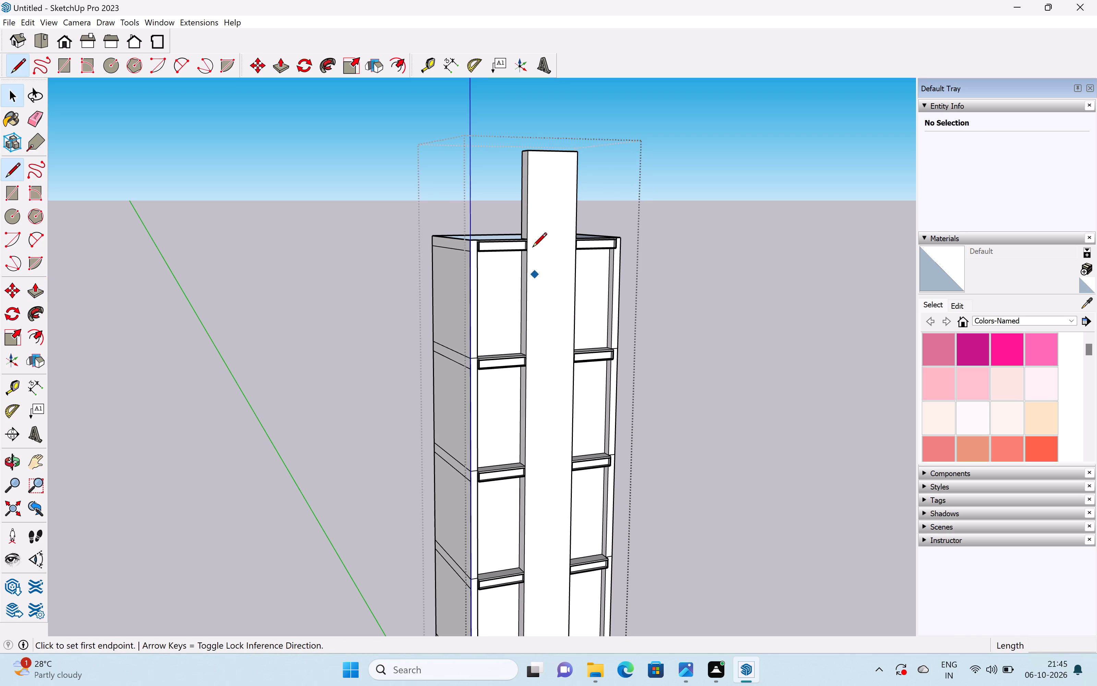
{"action": "scroll", "coordinate": [537, 158], "scroll_direction": "up", "scroll_amount": 7}
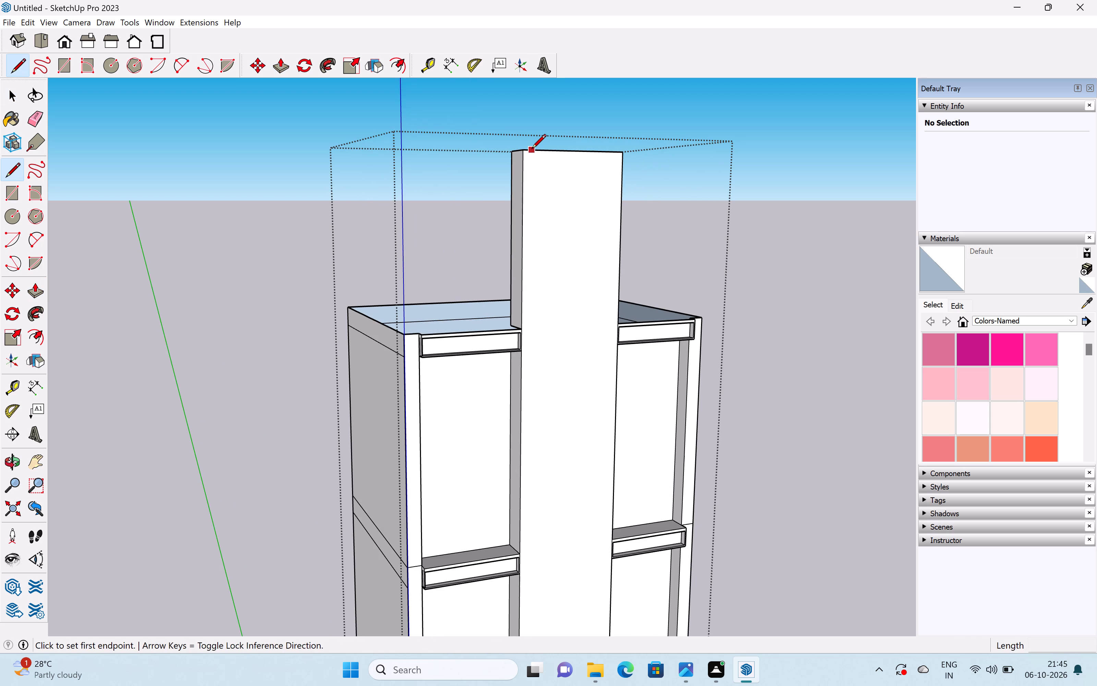
{"action": "left_click", "coordinate": [532, 150]}
{"action": "scroll", "coordinate": [570, 335], "scroll_direction": "down", "scroll_amount": 9}
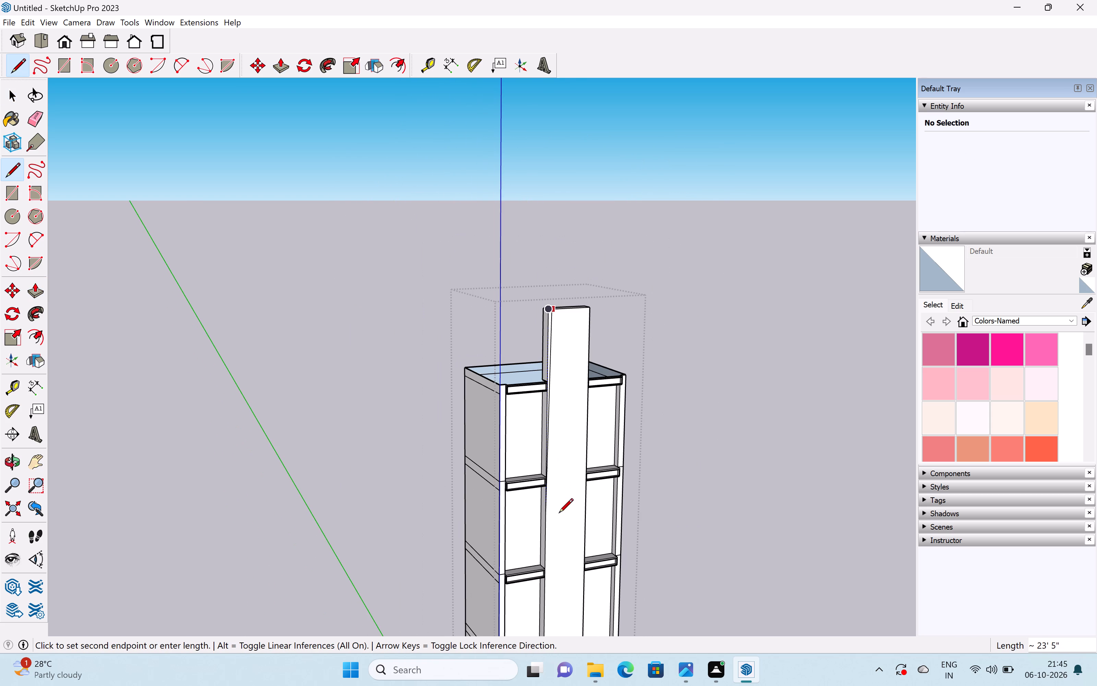
{"action": "middle_click_drag", "start_coordinate": [558, 511], "coordinate": [469, 175], "text": "shift"}
{"action": "scroll", "coordinate": [477, 495], "scroll_direction": "up", "scroll_amount": 3}
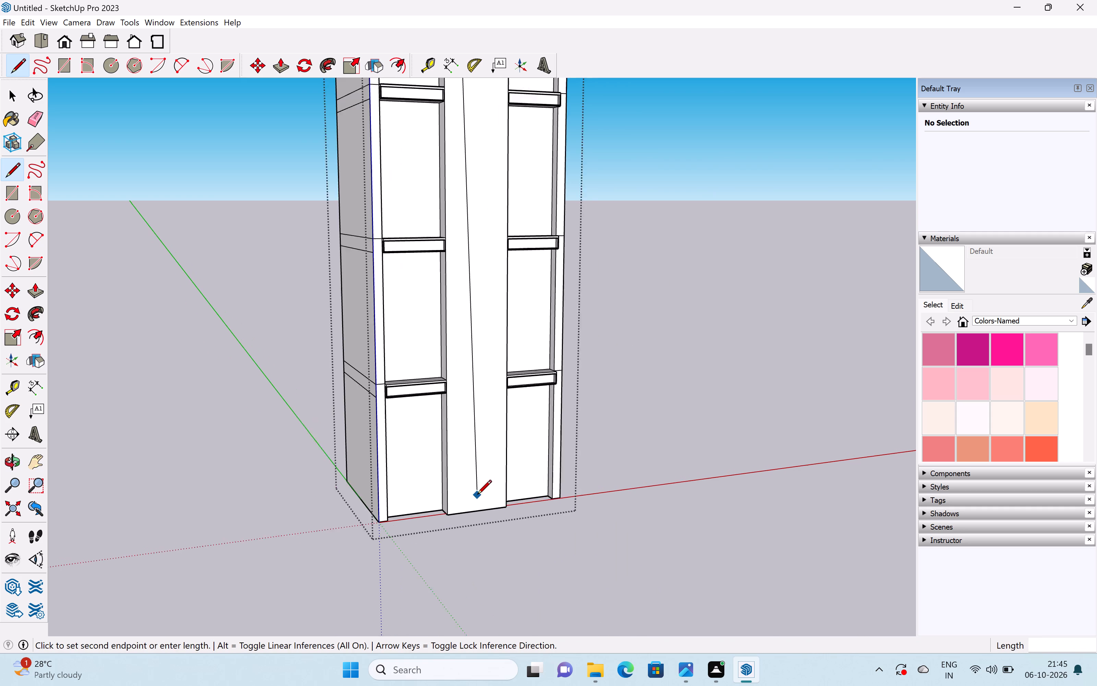
{"action": "scroll", "coordinate": [477, 495], "scroll_direction": "up", "scroll_amount": 2}
{"action": "left_click", "coordinate": [456, 518]}
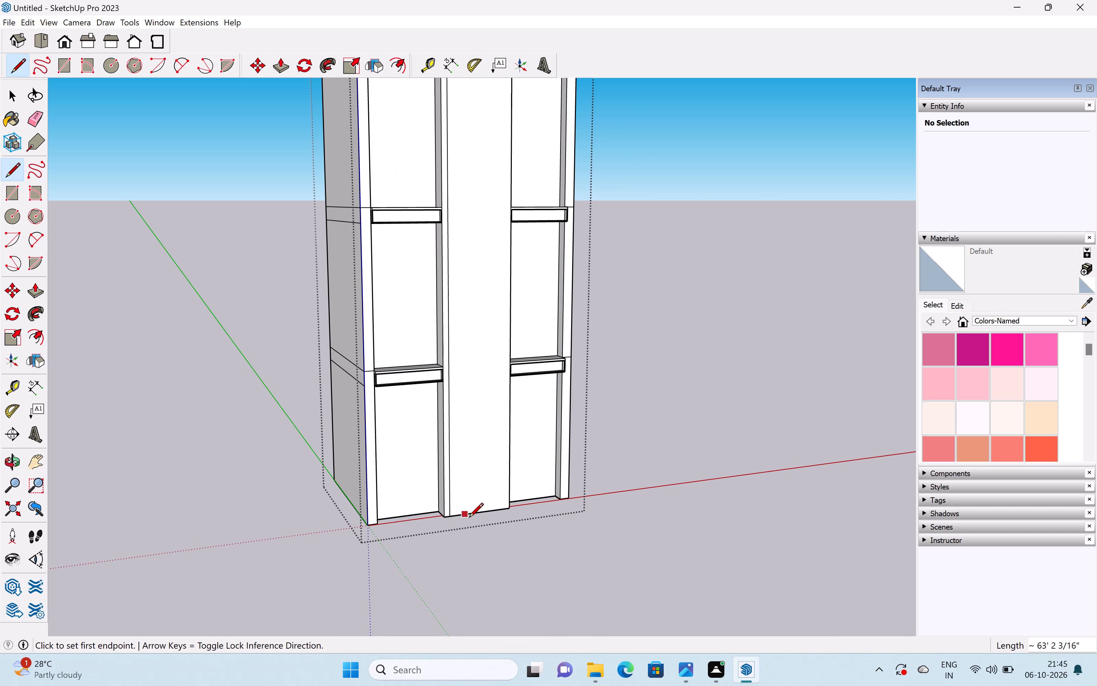
Draw a short line about 5 1/8" long along the strip's base edge, starting from its right corner.
{"action": "key", "text": "space"}
{"action": "key", "text": "l"}
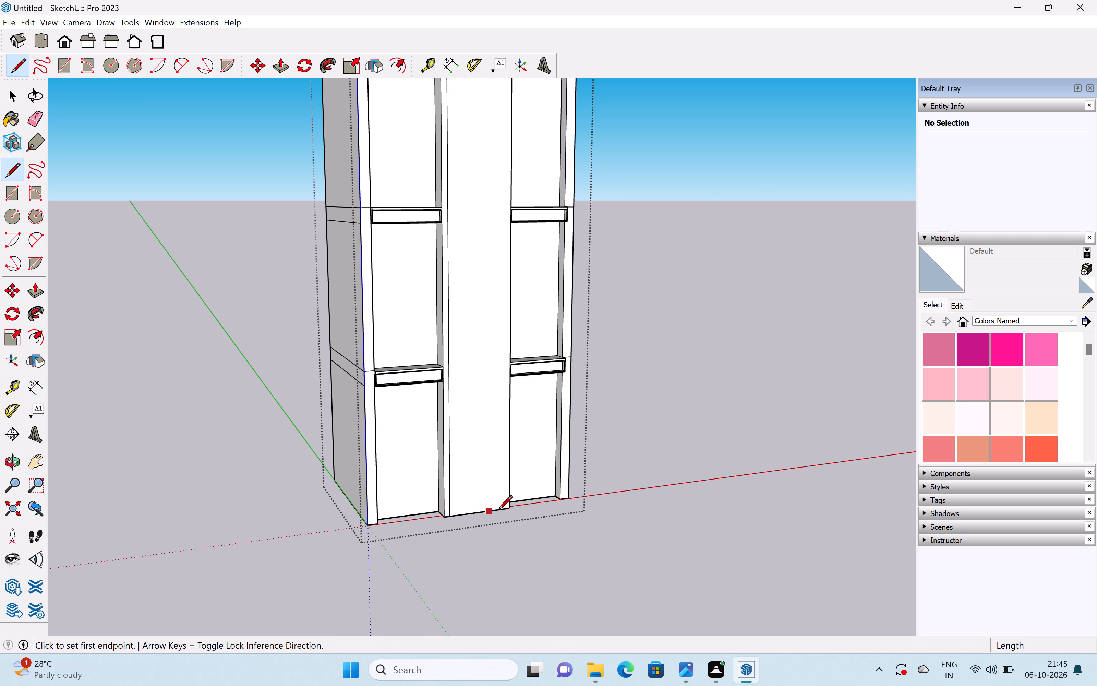
{"action": "scroll", "coordinate": [507, 509], "scroll_direction": "up", "scroll_amount": 3}
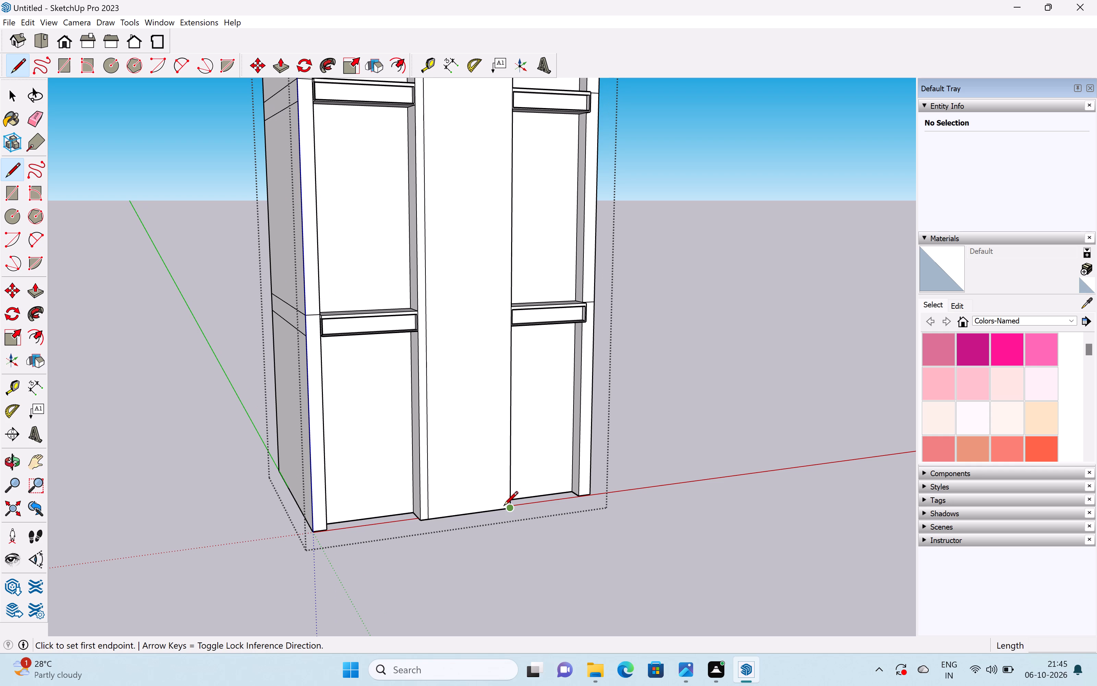
{"action": "scroll", "coordinate": [505, 509], "scroll_direction": "up", "scroll_amount": 3}
{"action": "left_click", "coordinate": [510, 510]}
{"action": "left_click", "coordinate": [502, 511]}
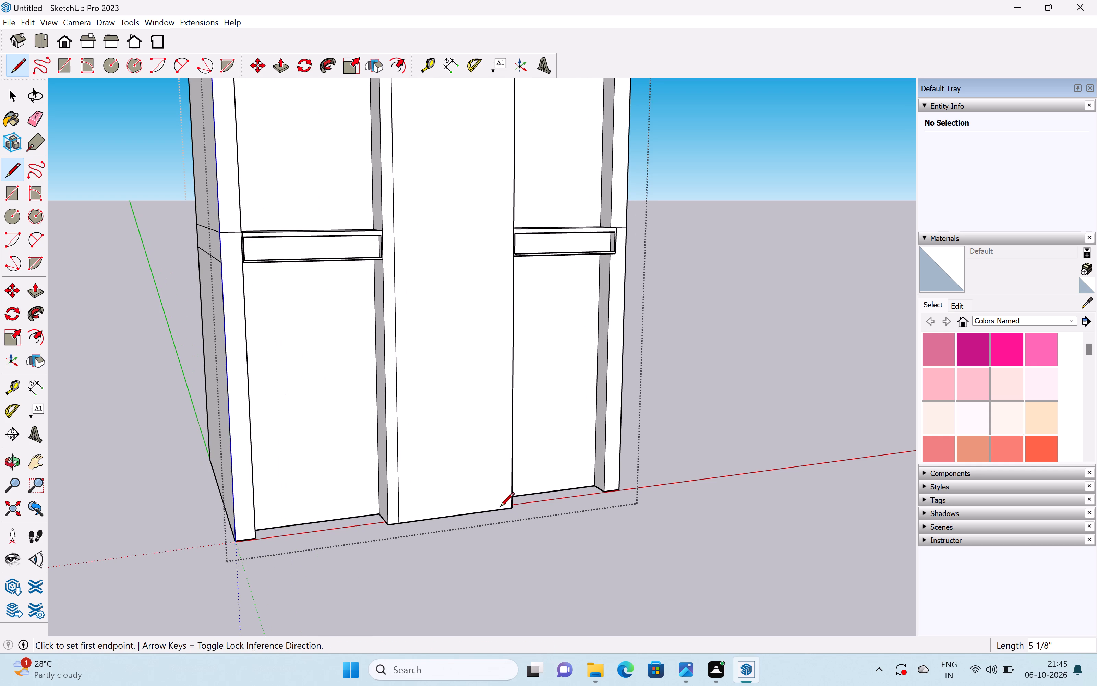
{"action": "scroll", "coordinate": [484, 396], "scroll_direction": "down", "scroll_amount": 4}
{"action": "key", "text": "space"}
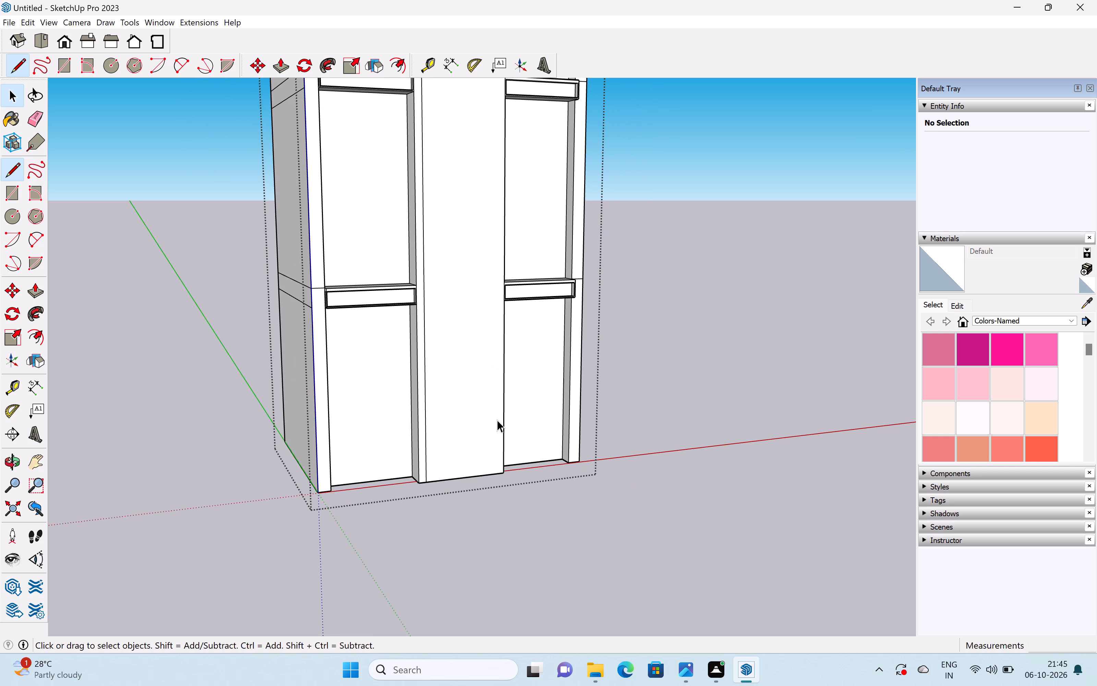
{"action": "key", "text": "l"}
{"action": "scroll", "coordinate": [498, 474], "scroll_direction": "up", "scroll_amount": 8}
{"action": "scroll", "coordinate": [495, 472], "scroll_direction": "down", "scroll_amount": 10}
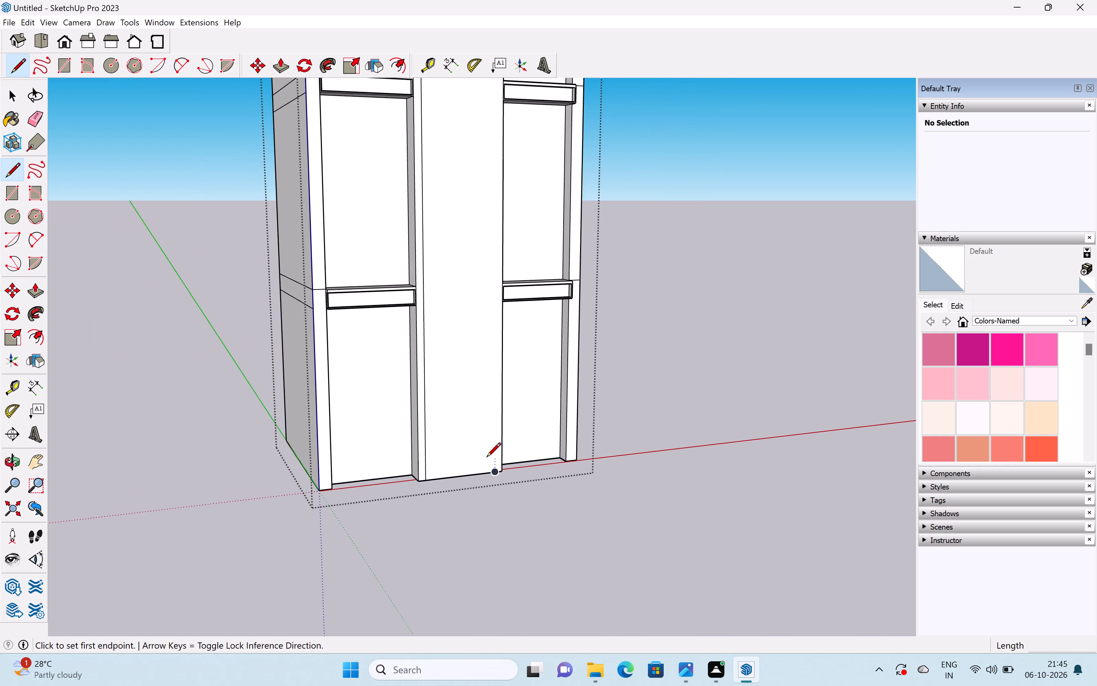
{"action": "scroll", "coordinate": [486, 458], "scroll_direction": "down", "scroll_amount": 4}
{"action": "key", "text": "space"}
Pull the narrow band along the strip's left edge outward by about 1' 8 1/4".
{"action": "middle_click_drag", "start_coordinate": [494, 384], "coordinate": [459, 633]}
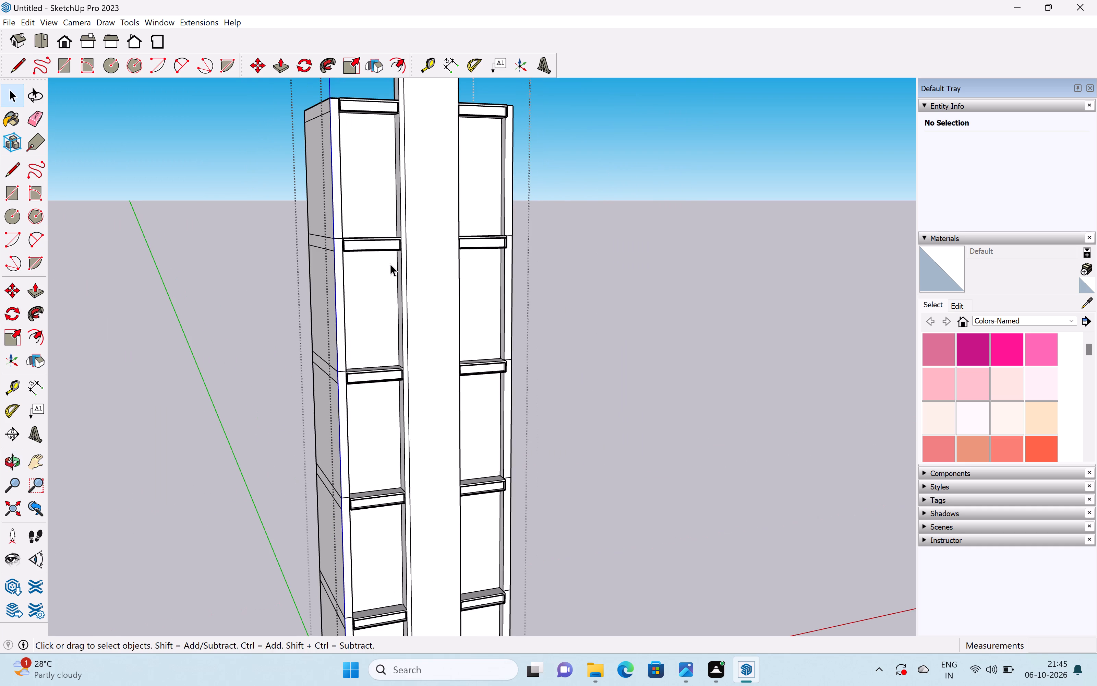
{"action": "middle_click_drag", "start_coordinate": [411, 199], "coordinate": [405, 292], "text": "shift"}
{"action": "scroll", "coordinate": [403, 272], "scroll_direction": "up", "scroll_amount": 3}
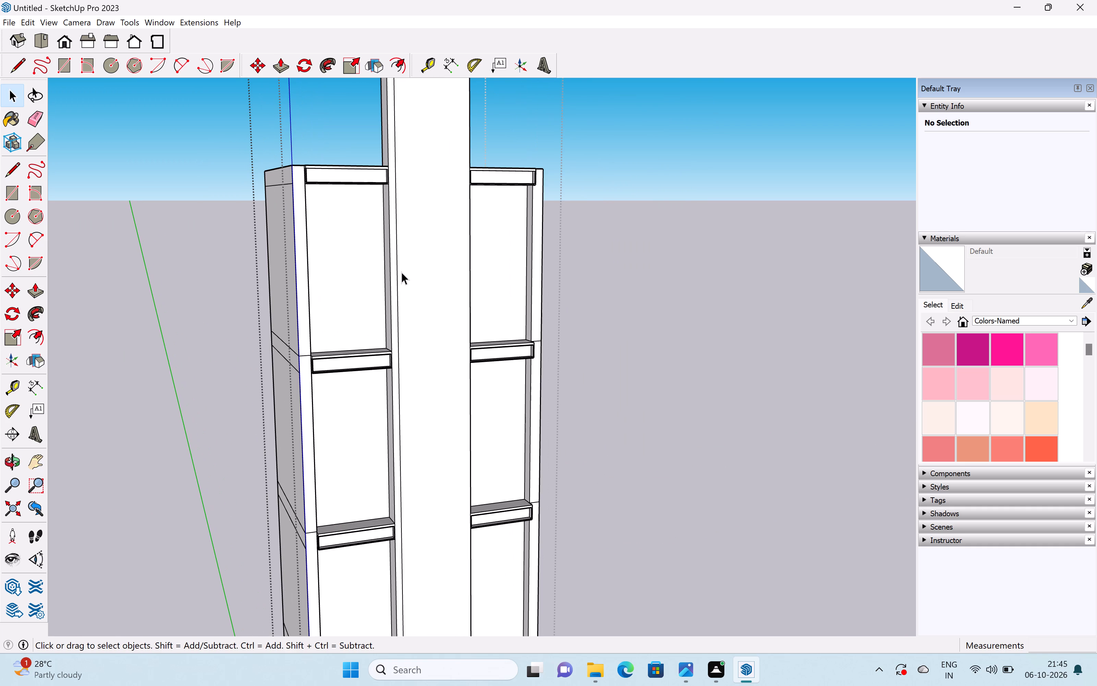
{"action": "key", "text": "p"}
{"action": "scroll", "coordinate": [386, 283], "scroll_direction": "up", "scroll_amount": 3}
{"action": "left_click_drag", "start_coordinate": [395, 295], "coordinate": [405, 302]}
{"action": "scroll", "coordinate": [402, 296], "scroll_direction": "down", "scroll_amount": 3}
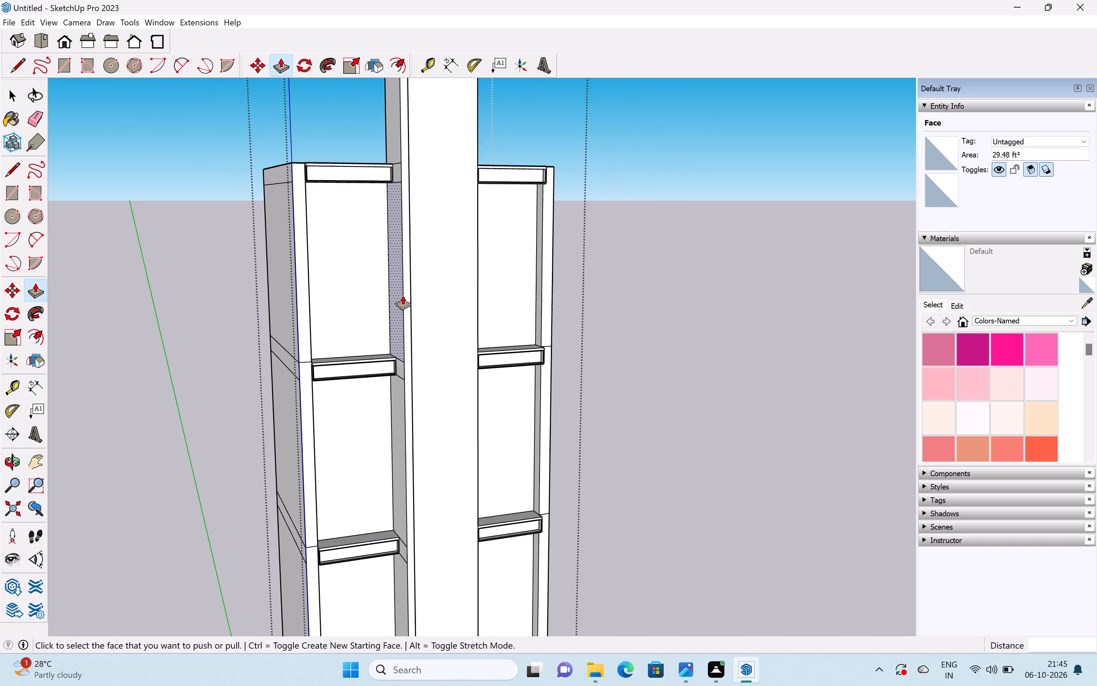
Push the narrow left band's front face back in by about 1' 2 1/8".
{"action": "scroll", "coordinate": [403, 296], "scroll_direction": "down", "scroll_amount": 3}
{"action": "middle_click_drag", "start_coordinate": [489, 295], "coordinate": [227, 312]}
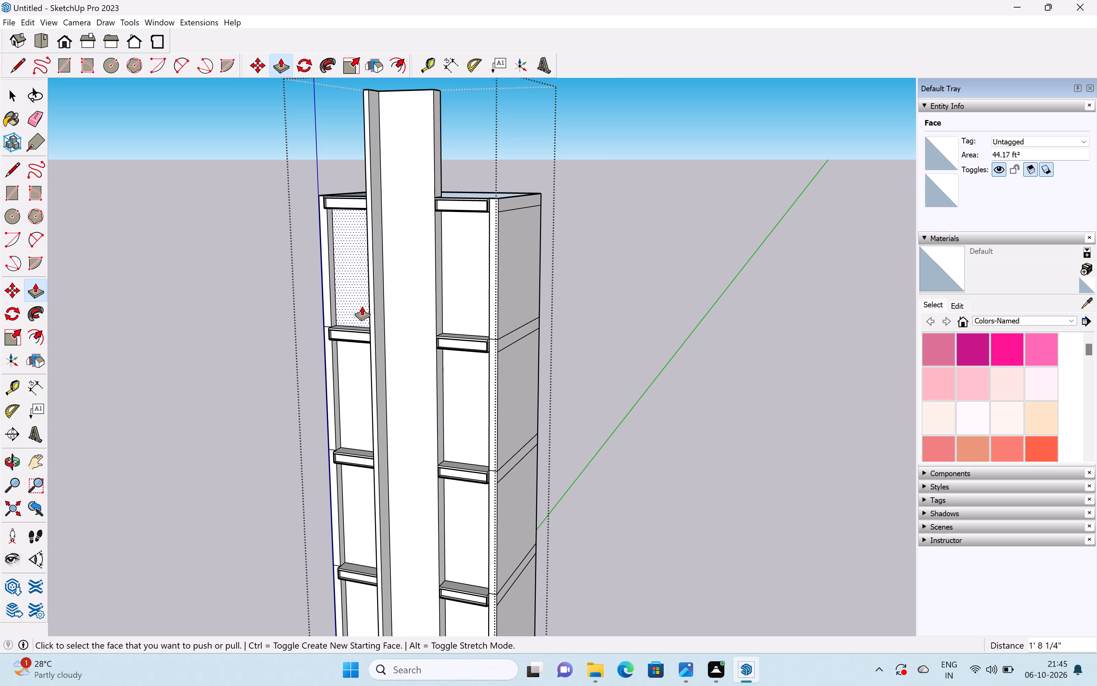
{"action": "scroll", "coordinate": [361, 306], "scroll_direction": "up", "scroll_amount": 9}
{"action": "left_click_drag", "start_coordinate": [386, 319], "coordinate": [409, 323]}
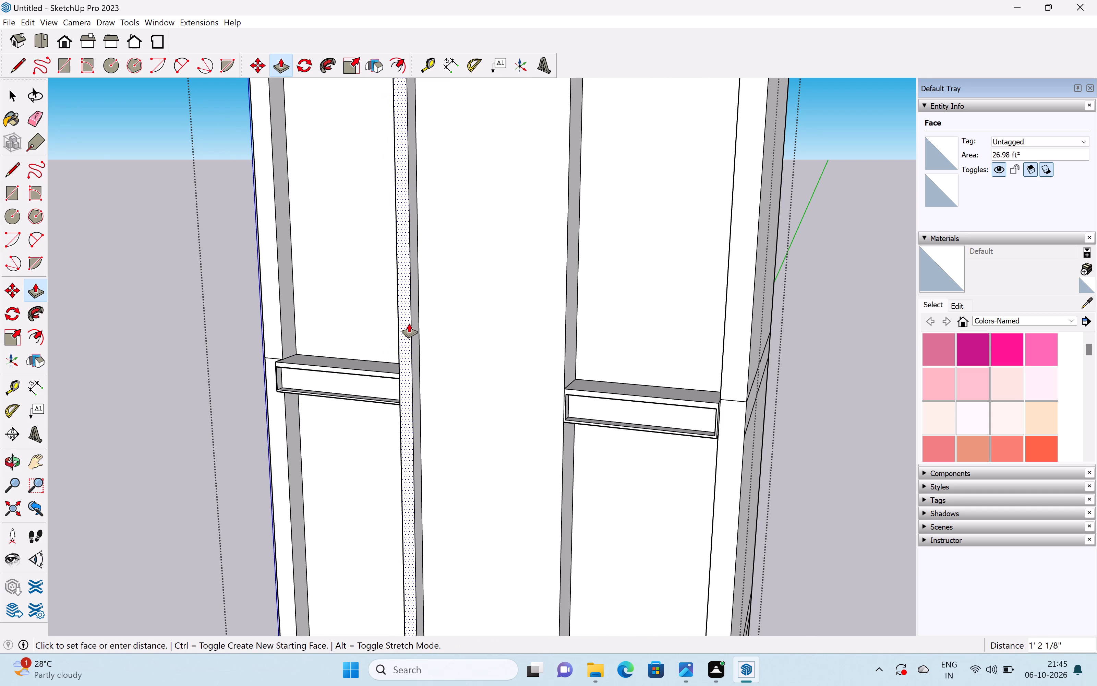
{"action": "left_click_drag", "start_coordinate": [409, 323], "coordinate": [409, 324]}
Examine the strip's stepped profile from the front, and from behind and above through the open top of the building.
{"action": "scroll", "coordinate": [437, 321], "scroll_direction": "down", "scroll_amount": 11}
{"action": "middle_click_drag", "start_coordinate": [423, 328], "coordinate": [664, 273]}
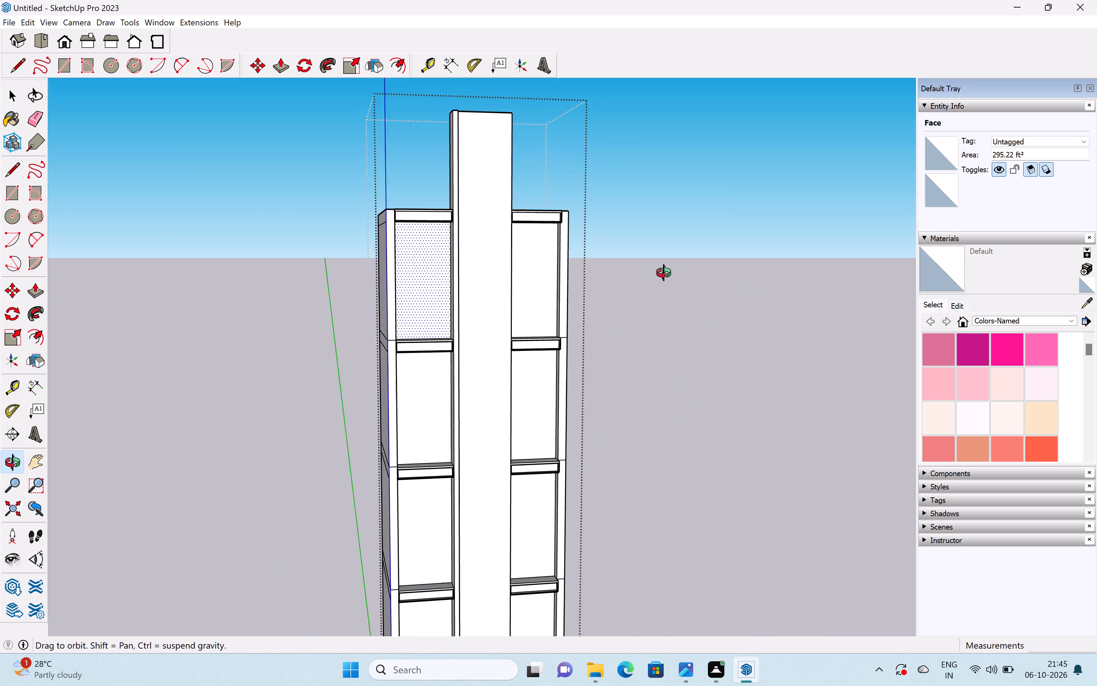
{"action": "middle_click_drag", "start_coordinate": [664, 273], "coordinate": [449, 324]}
{"action": "key", "text": "space"}
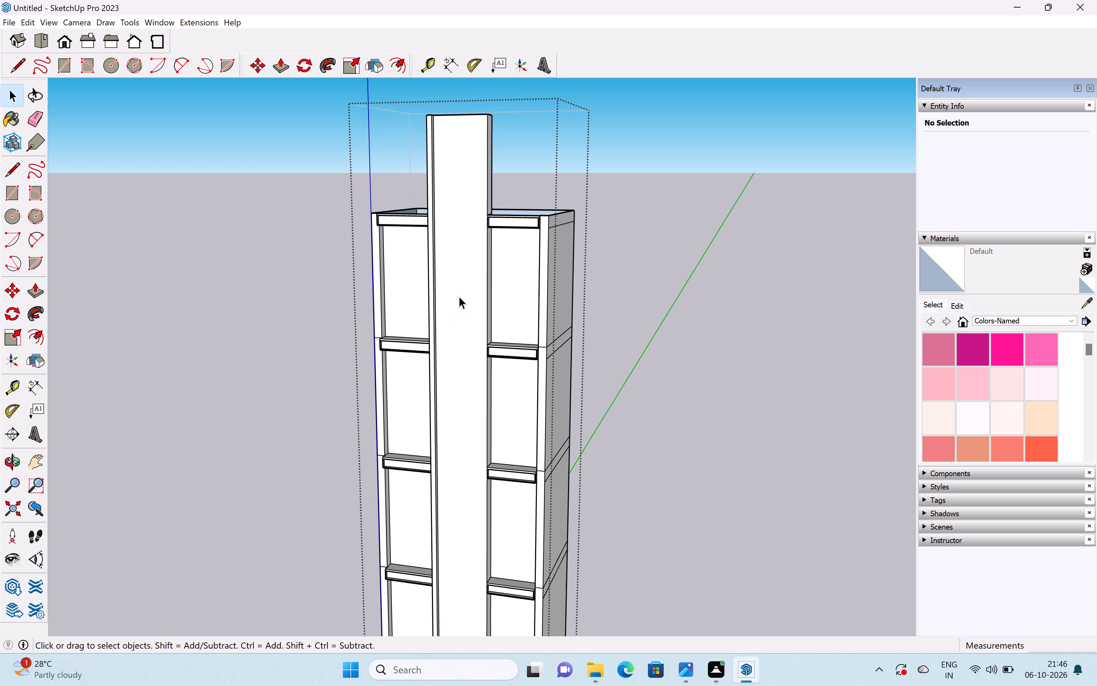
{"action": "scroll", "coordinate": [479, 284], "scroll_direction": "down", "scroll_amount": 2}
{"action": "middle_click_drag", "start_coordinate": [474, 285], "coordinate": [531, 336], "text": "shift"}
{"action": "middle_click_drag", "start_coordinate": [495, 239], "coordinate": [522, 343], "text": "shift"}
{"action": "scroll", "coordinate": [518, 345], "scroll_direction": "up", "scroll_amount": 5}
{"action": "middle_click_drag", "start_coordinate": [517, 341], "coordinate": [549, 459]}
{"action": "middle_click_drag", "start_coordinate": [501, 346], "coordinate": [817, 399]}
{"action": "middle_click_drag", "start_coordinate": [323, 374], "coordinate": [772, 327]}
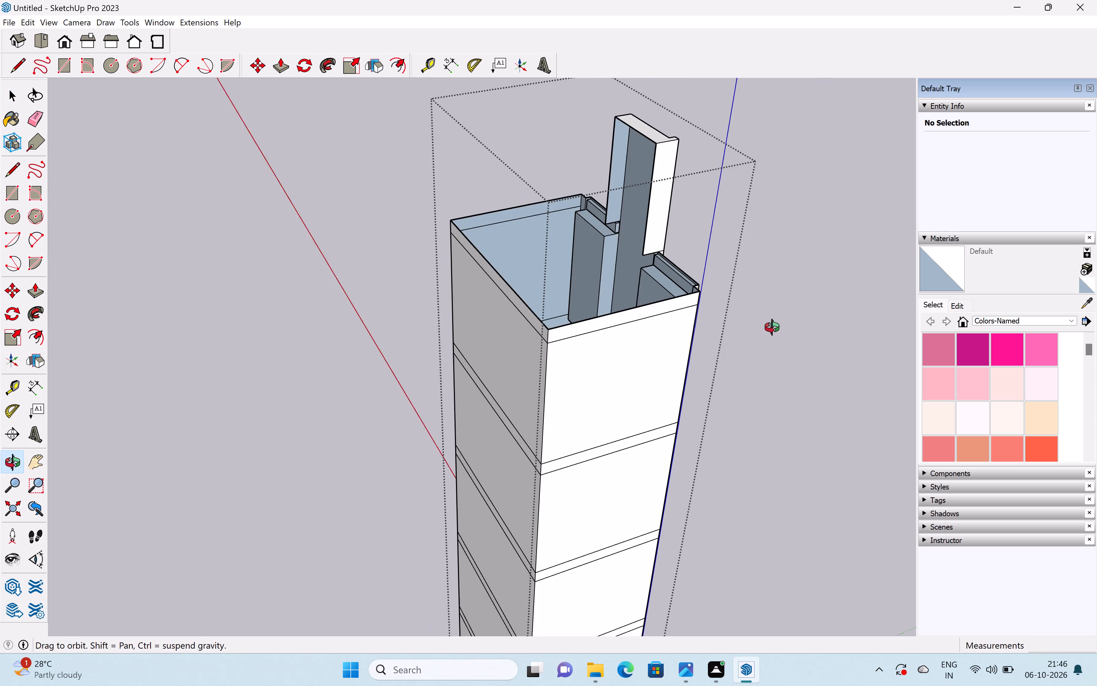
{"action": "middle_click_drag", "start_coordinate": [772, 327], "coordinate": [771, 326]}
{"action": "middle_click_drag", "start_coordinate": [576, 300], "coordinate": [546, 351]}
{"action": "scroll", "coordinate": [546, 351], "scroll_direction": "up", "scroll_amount": 2}
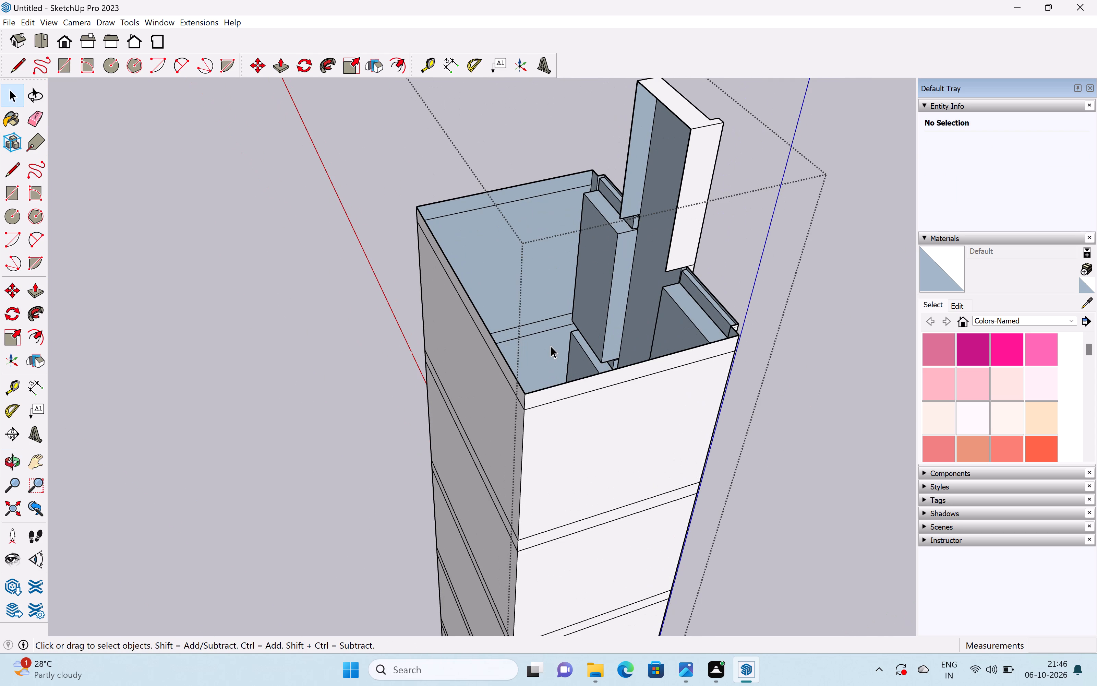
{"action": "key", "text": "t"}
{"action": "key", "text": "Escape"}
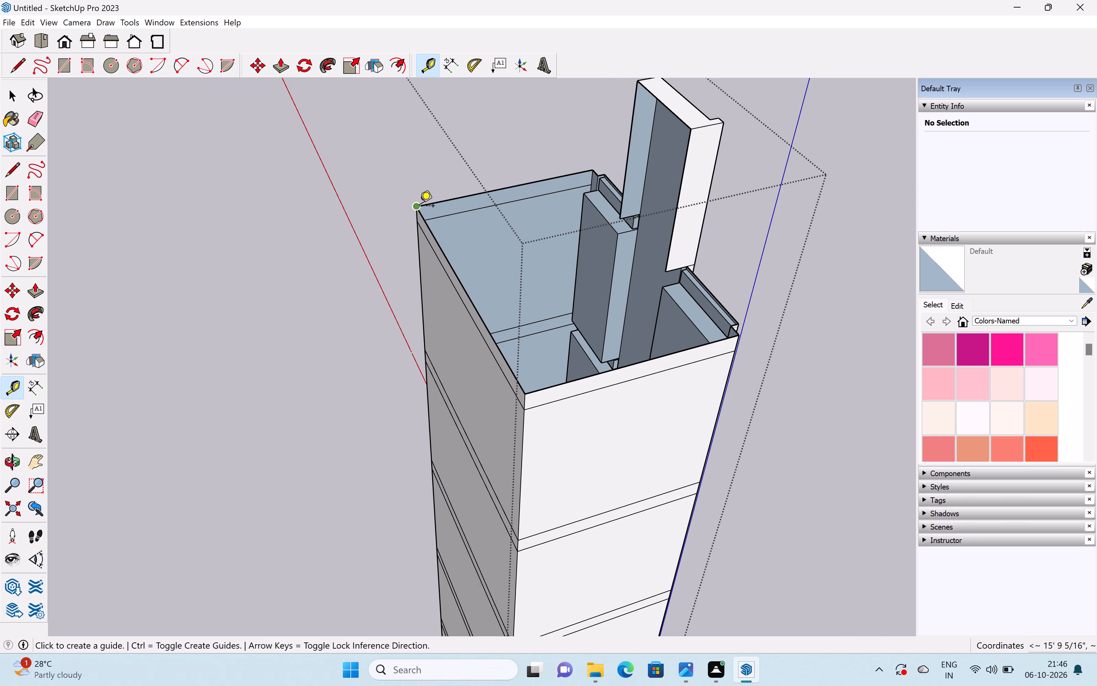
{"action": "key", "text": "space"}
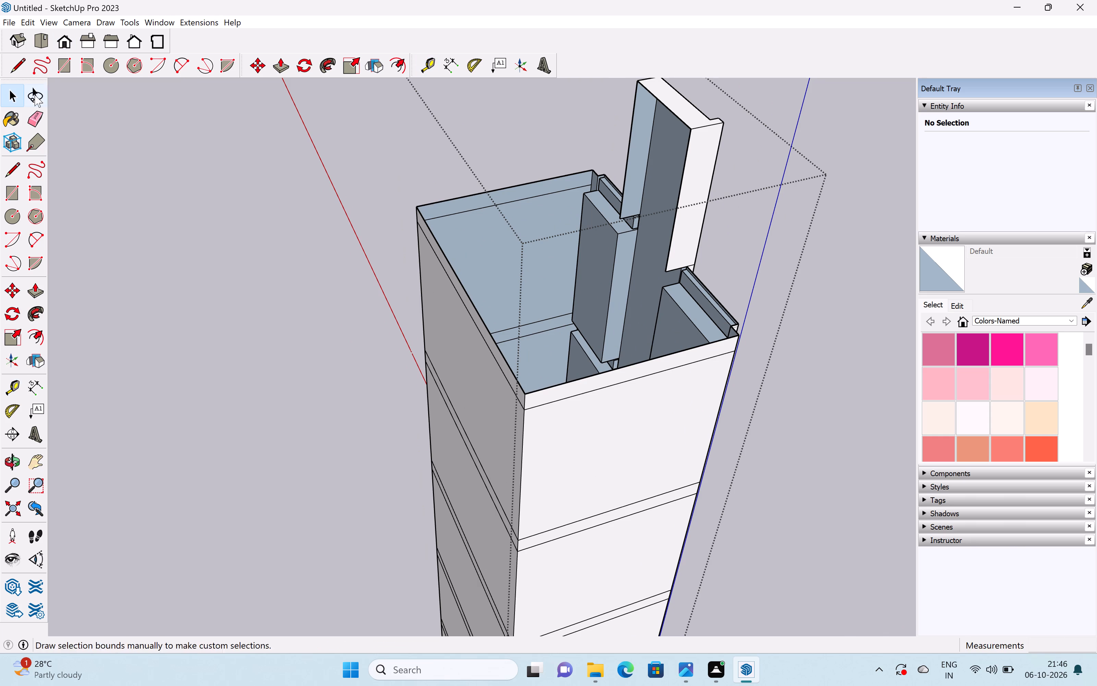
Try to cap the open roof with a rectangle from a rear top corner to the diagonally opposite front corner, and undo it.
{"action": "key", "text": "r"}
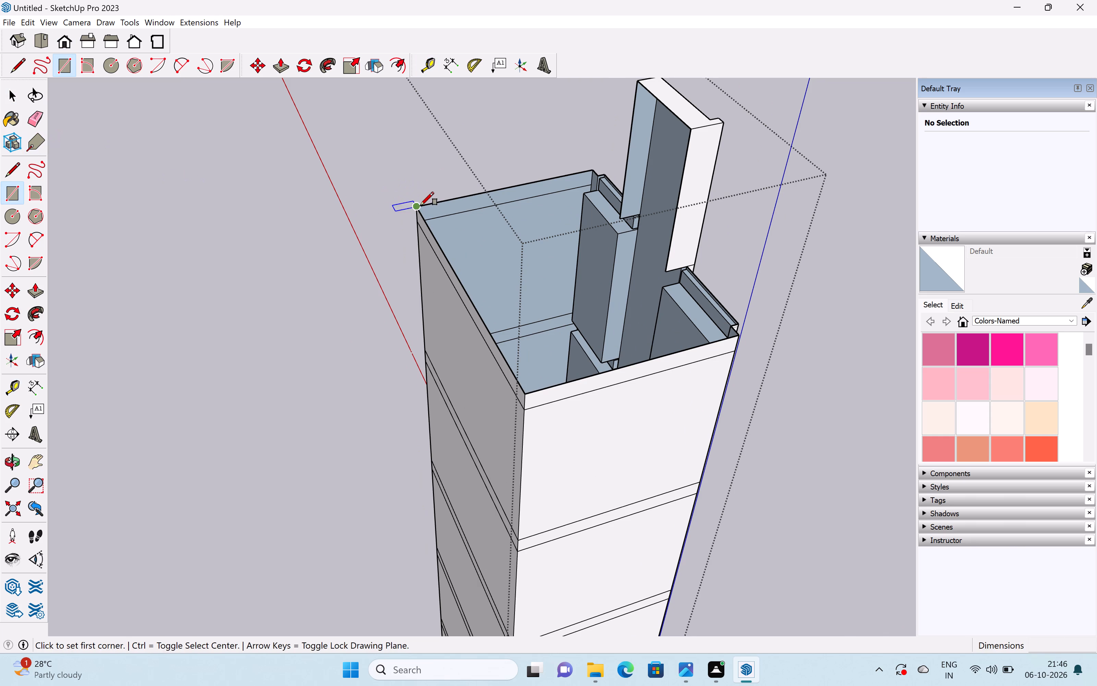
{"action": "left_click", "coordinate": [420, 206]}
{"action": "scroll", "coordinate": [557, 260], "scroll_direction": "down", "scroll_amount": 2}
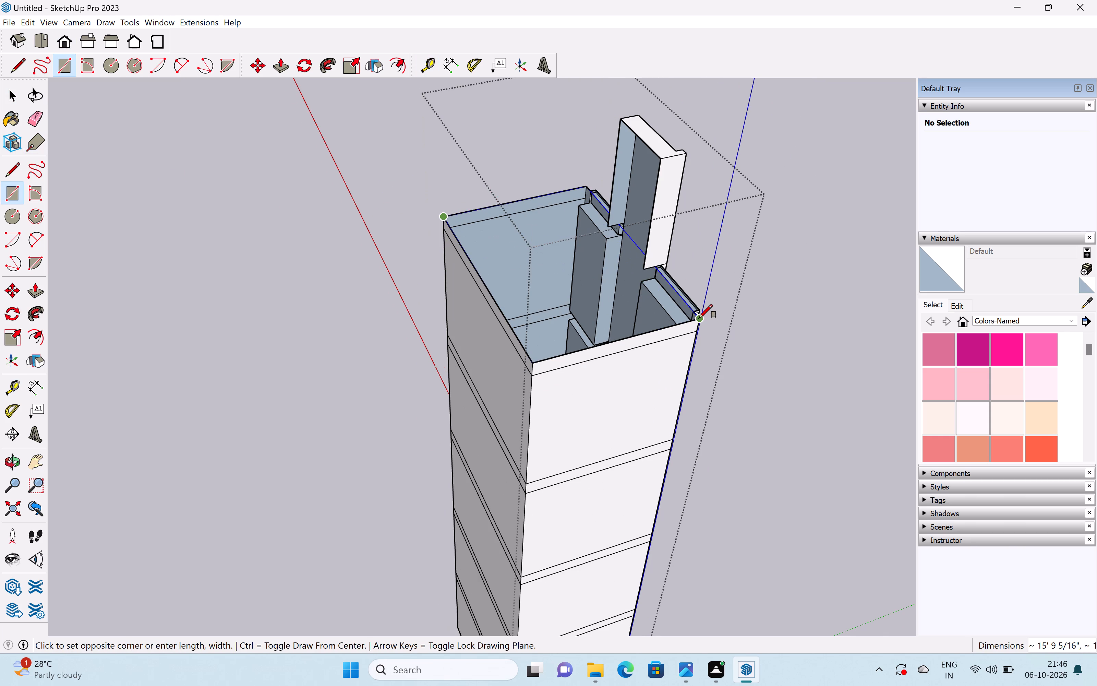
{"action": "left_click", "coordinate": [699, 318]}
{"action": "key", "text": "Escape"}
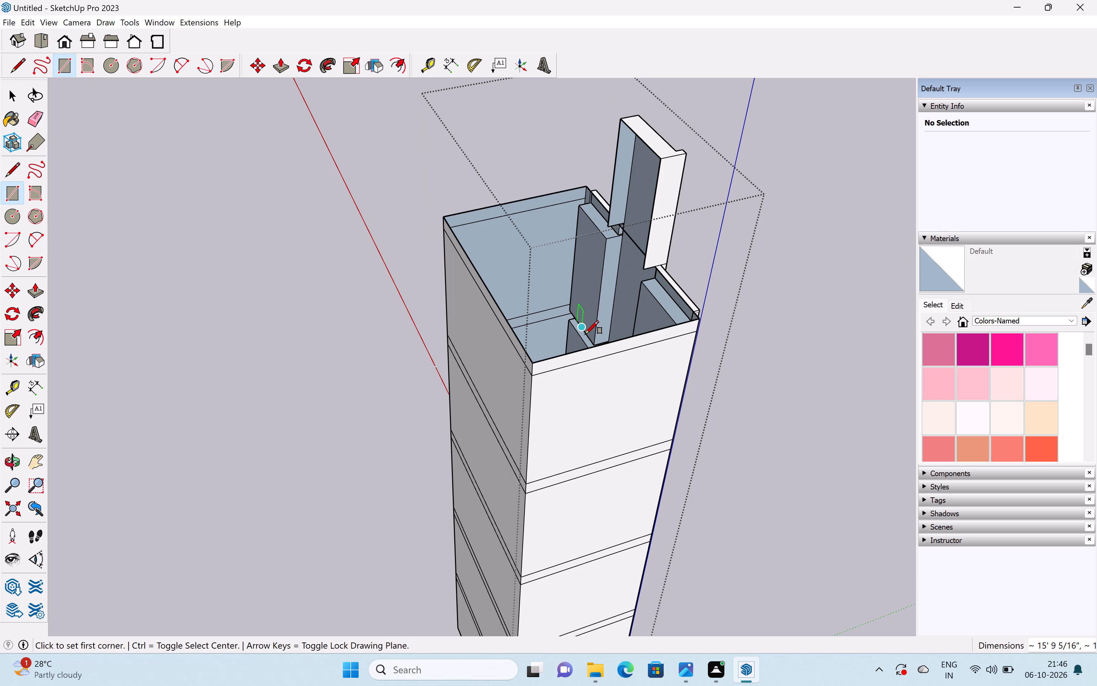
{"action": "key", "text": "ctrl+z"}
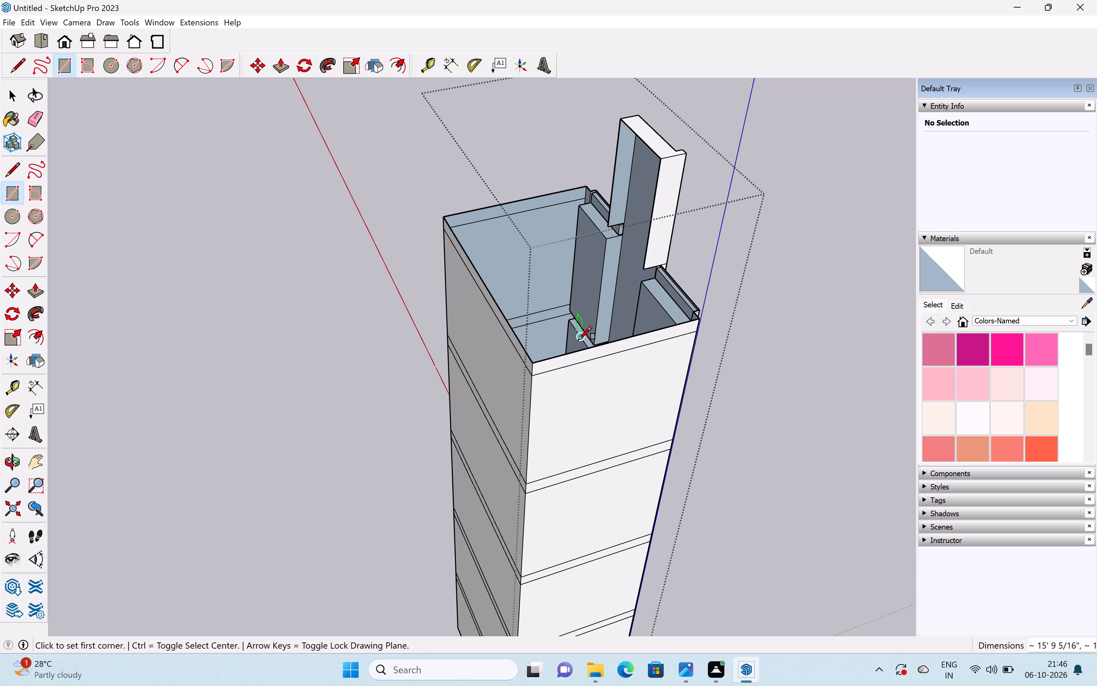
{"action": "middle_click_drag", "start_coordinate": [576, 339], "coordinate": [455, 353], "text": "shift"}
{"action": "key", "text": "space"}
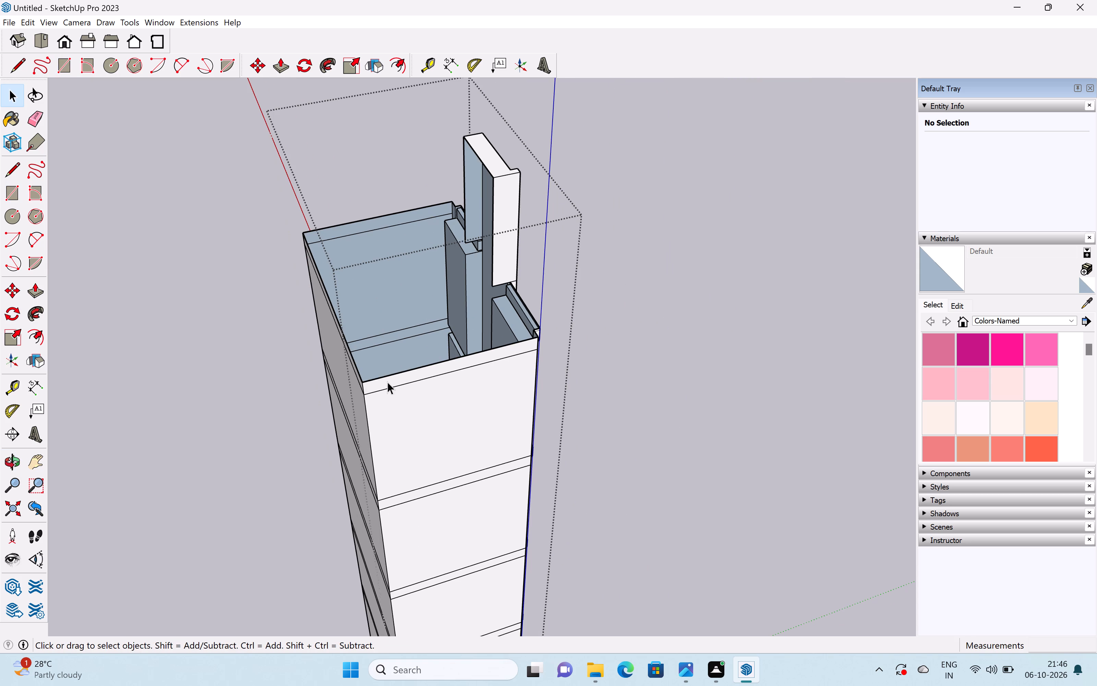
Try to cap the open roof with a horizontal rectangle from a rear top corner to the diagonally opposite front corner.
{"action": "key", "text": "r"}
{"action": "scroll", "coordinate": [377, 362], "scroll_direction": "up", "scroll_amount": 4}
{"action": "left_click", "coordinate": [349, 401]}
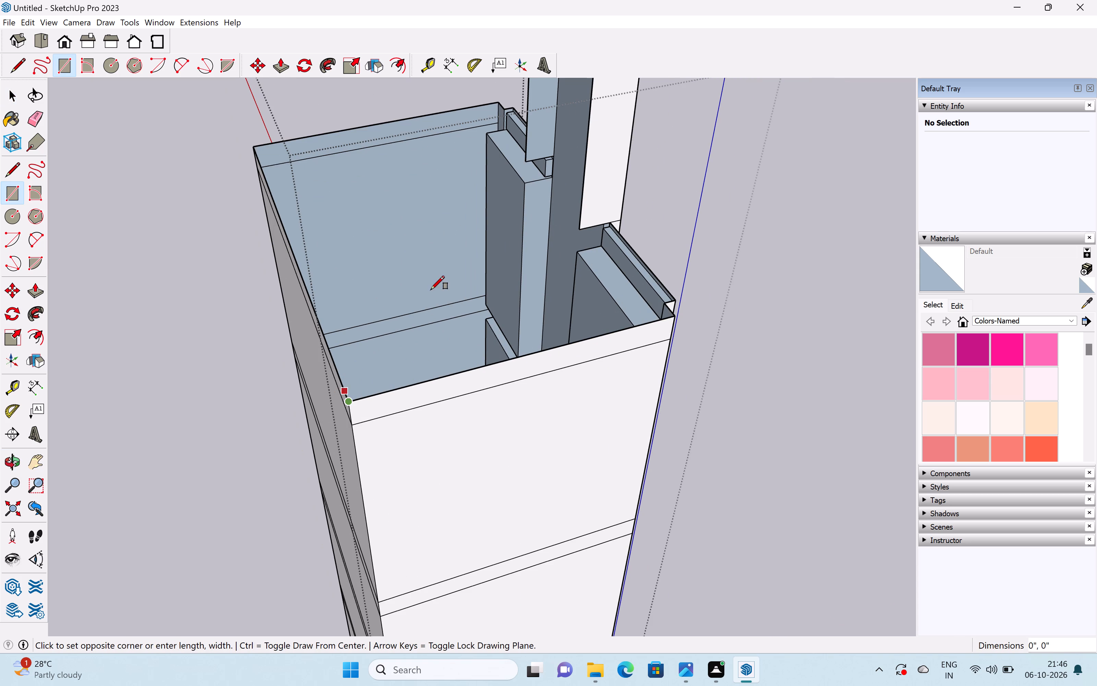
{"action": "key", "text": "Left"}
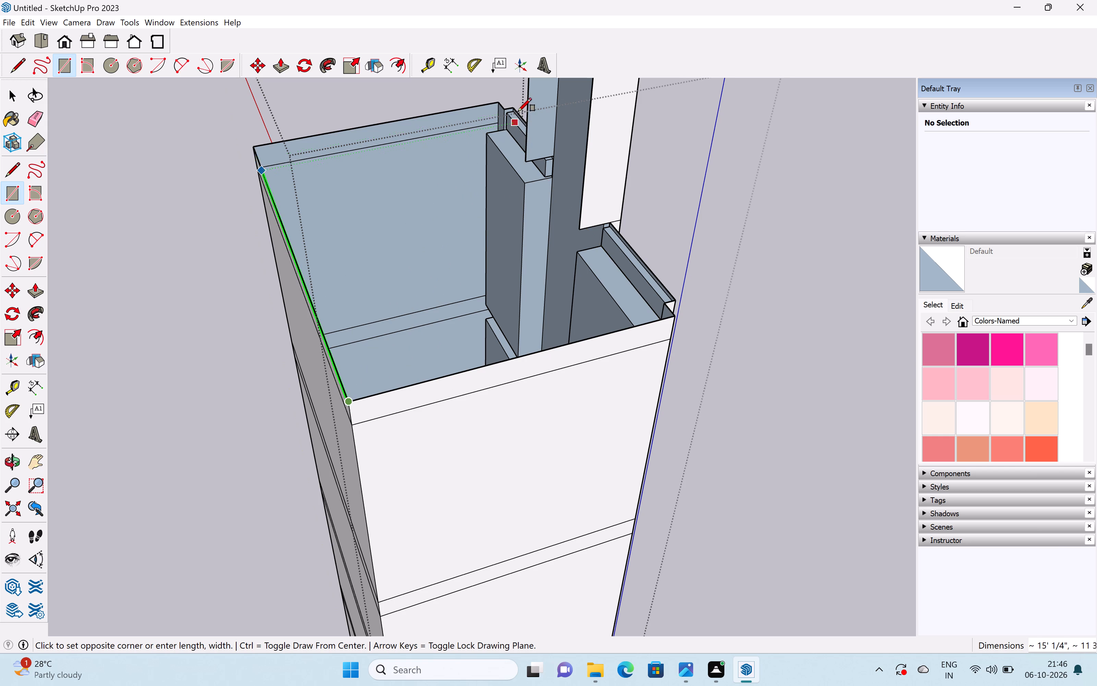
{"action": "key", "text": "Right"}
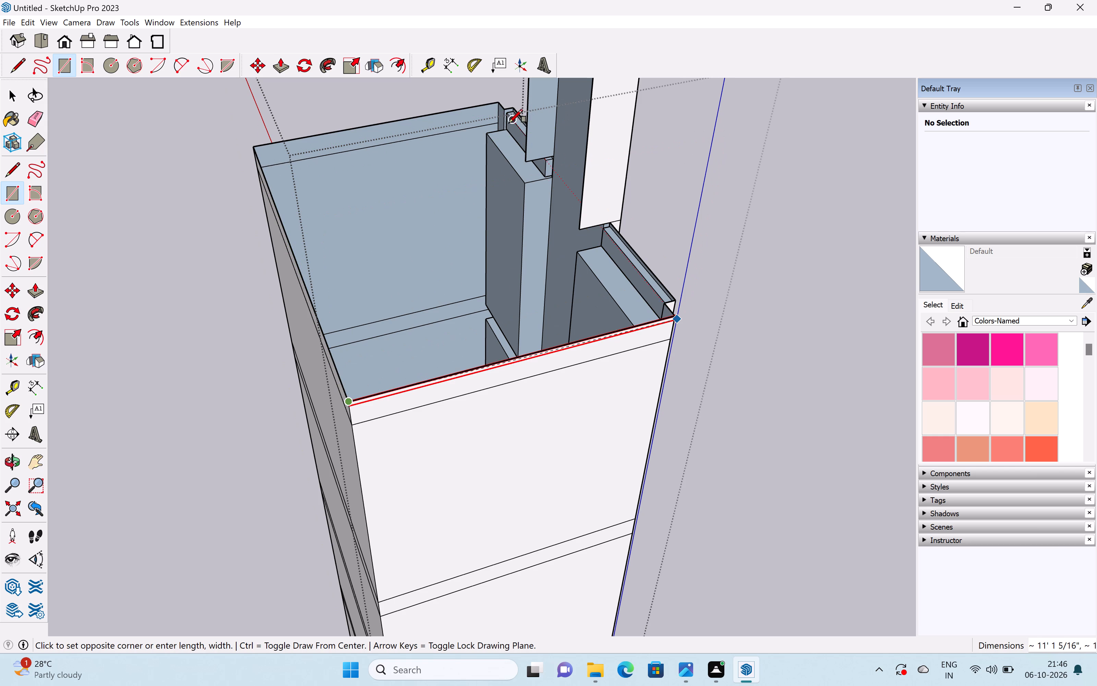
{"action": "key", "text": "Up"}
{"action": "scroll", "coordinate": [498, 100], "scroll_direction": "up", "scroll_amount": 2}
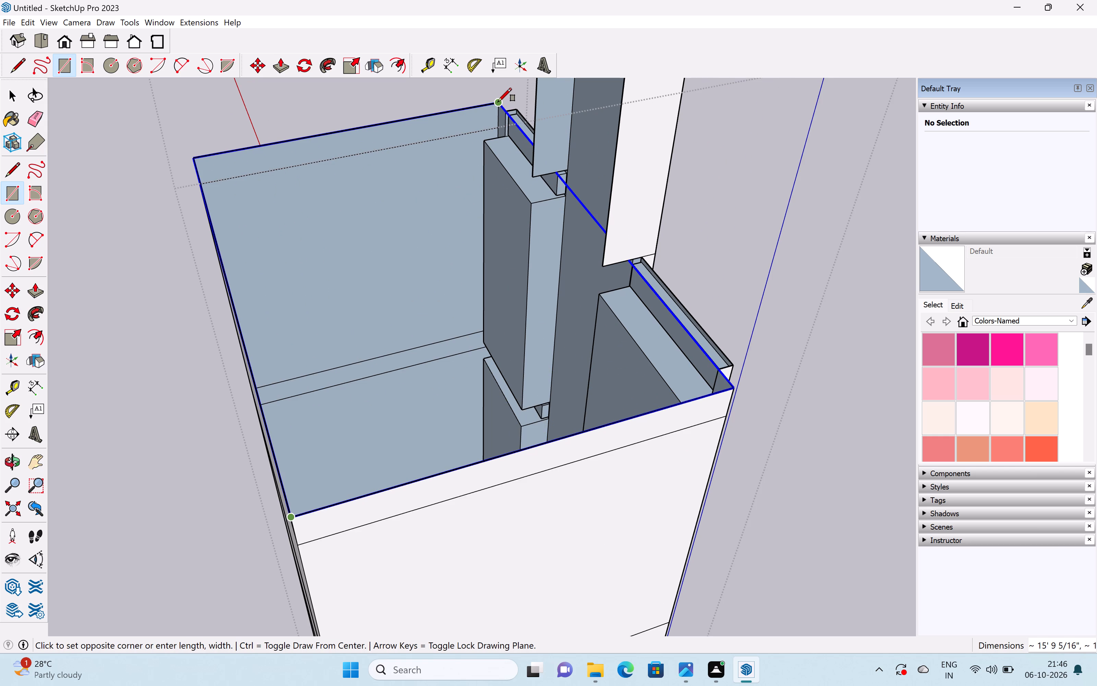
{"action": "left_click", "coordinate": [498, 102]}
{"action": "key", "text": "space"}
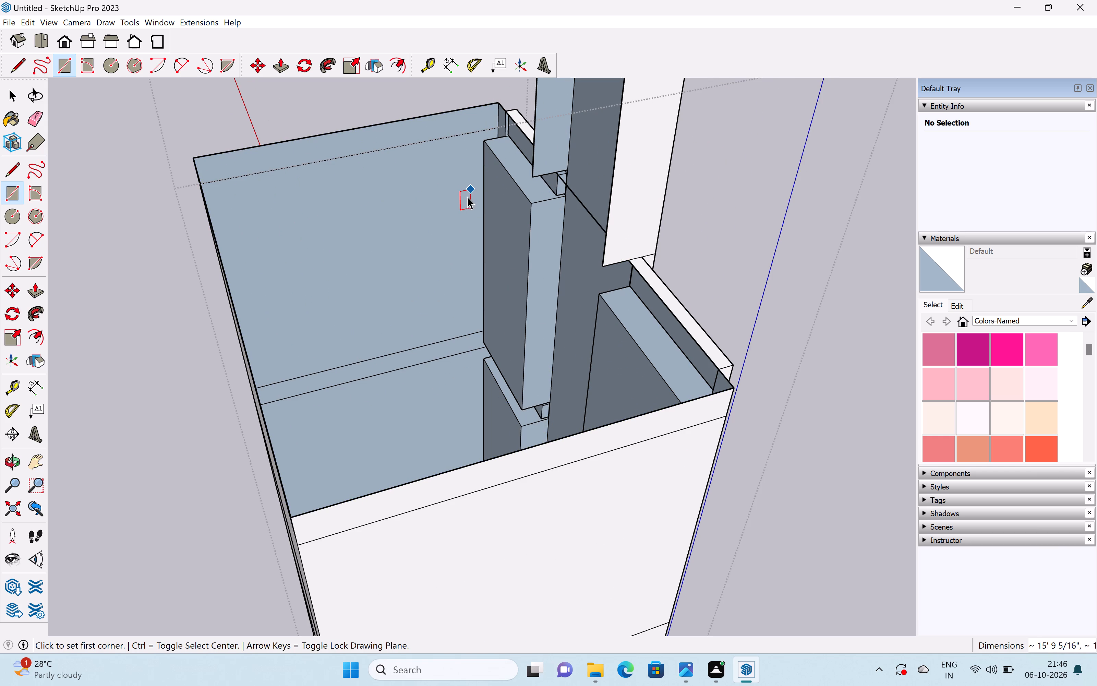
Examine the open top of the building from the rear, front and side.
{"action": "middle_click_drag", "start_coordinate": [476, 139], "coordinate": [462, 208]}
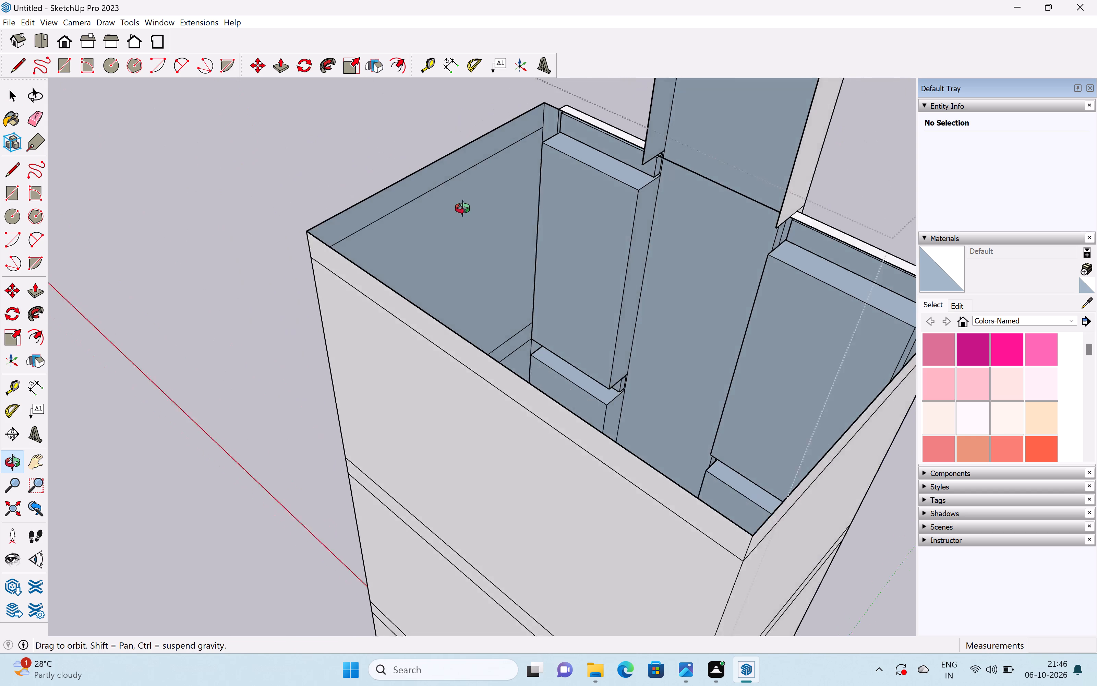
{"action": "middle_click_drag", "start_coordinate": [462, 208], "coordinate": [398, 227]}
{"action": "scroll", "coordinate": [400, 228], "scroll_direction": "down", "scroll_amount": 5}
{"action": "middle_click_drag", "start_coordinate": [454, 274], "coordinate": [162, 251]}
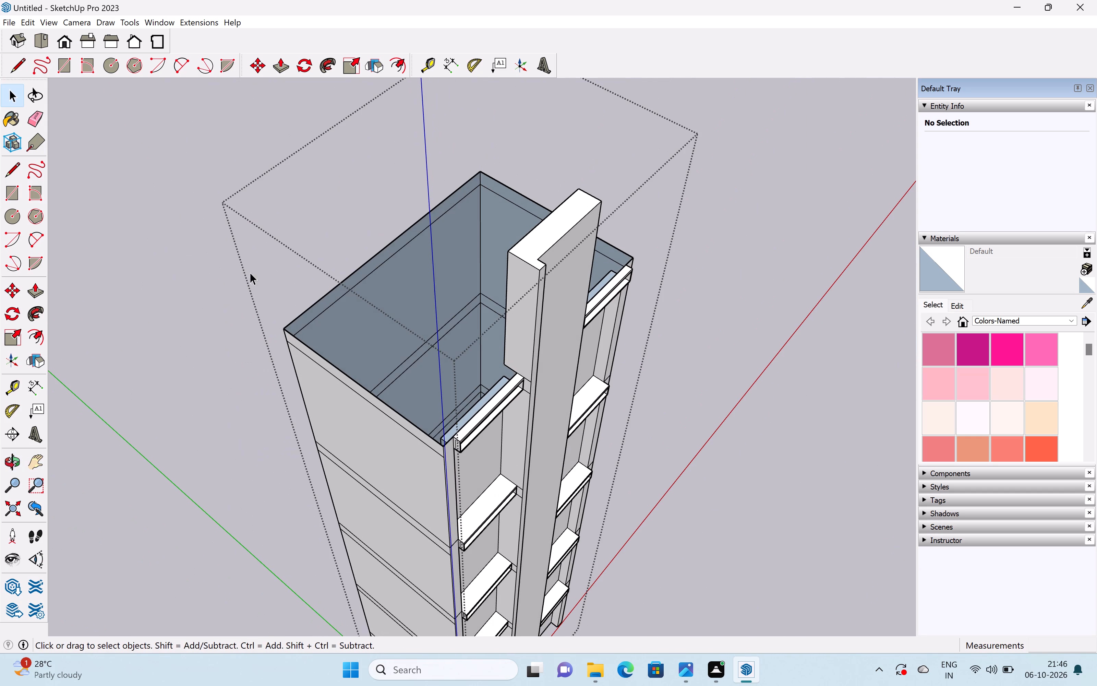
{"action": "middle_click_drag", "start_coordinate": [393, 285], "coordinate": [629, 222]}
{"action": "scroll", "coordinate": [491, 258], "scroll_direction": "up", "scroll_amount": 6}
{"action": "middle_click_drag", "start_coordinate": [438, 344], "coordinate": [497, 329]}
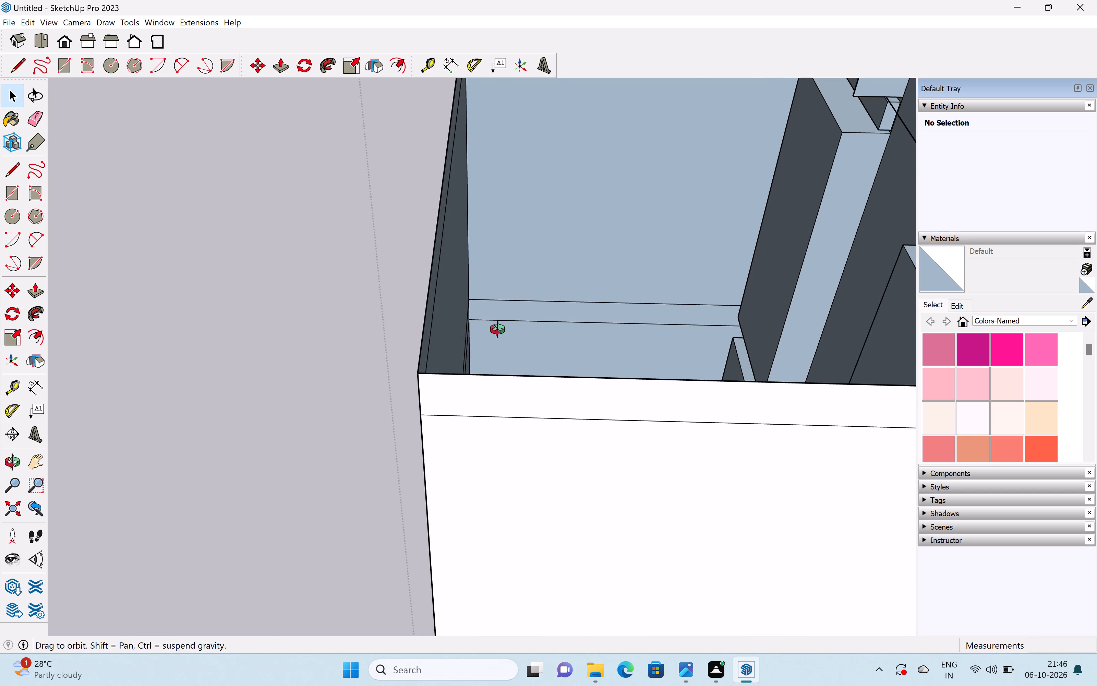
{"action": "middle_click_drag", "start_coordinate": [497, 329], "coordinate": [536, 319]}
{"action": "scroll", "coordinate": [524, 303], "scroll_direction": "down", "scroll_amount": 6}
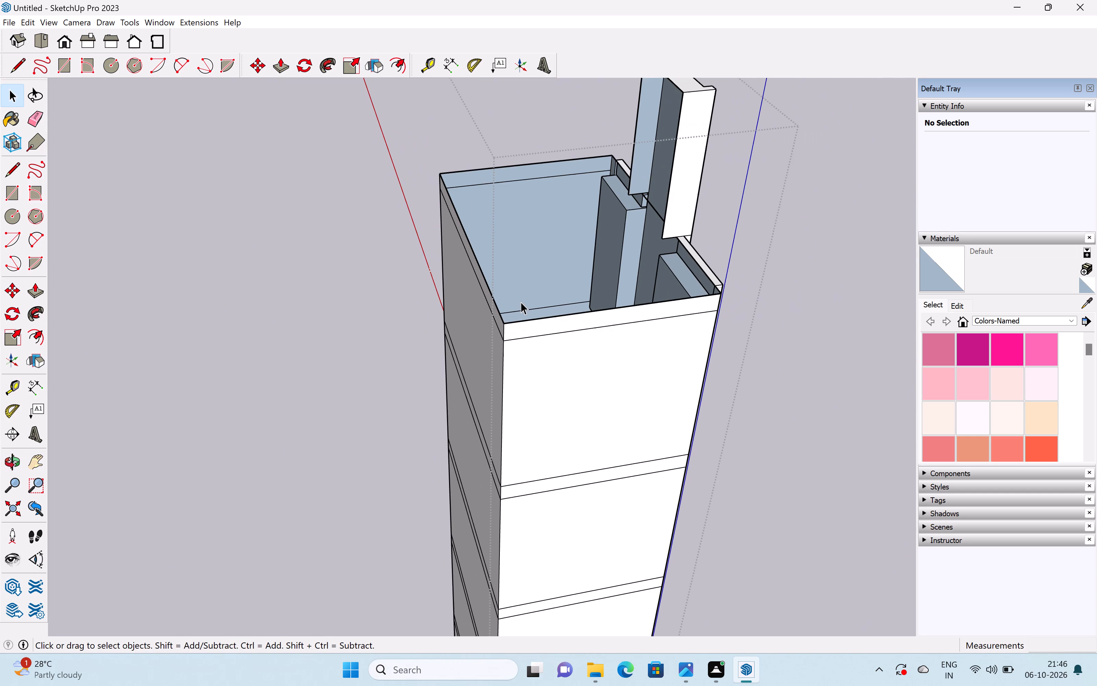
{"action": "key", "text": "r"}
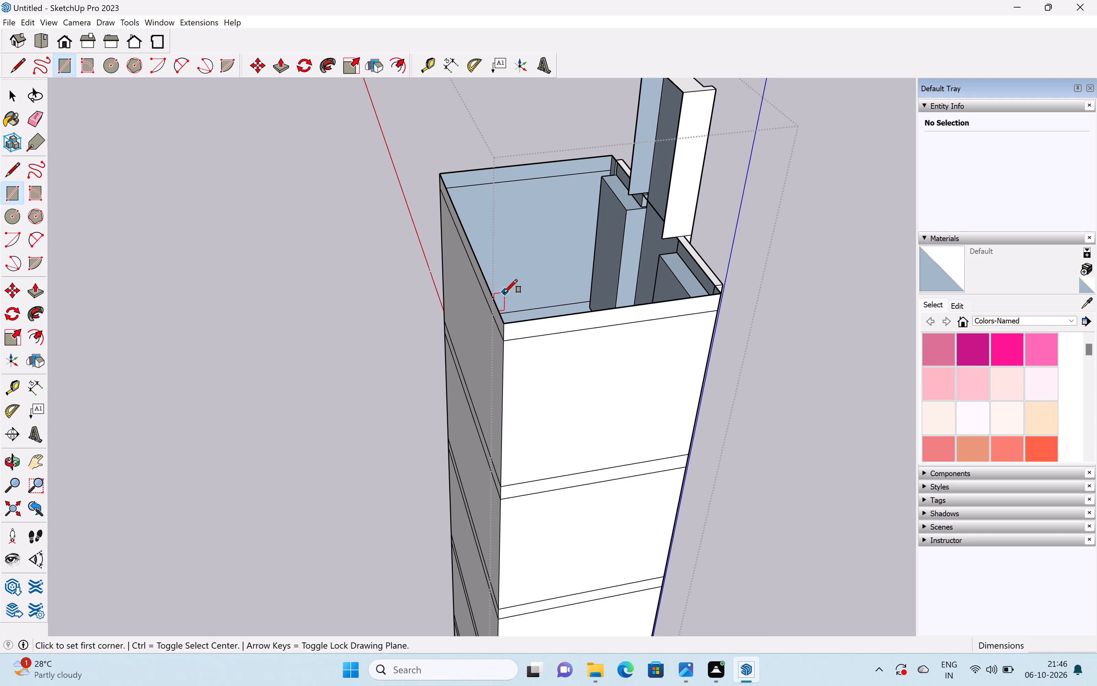
{"action": "key", "text": "space"}
{"action": "middle_click_drag", "start_coordinate": [494, 302], "coordinate": [434, 343], "text": "shift"}
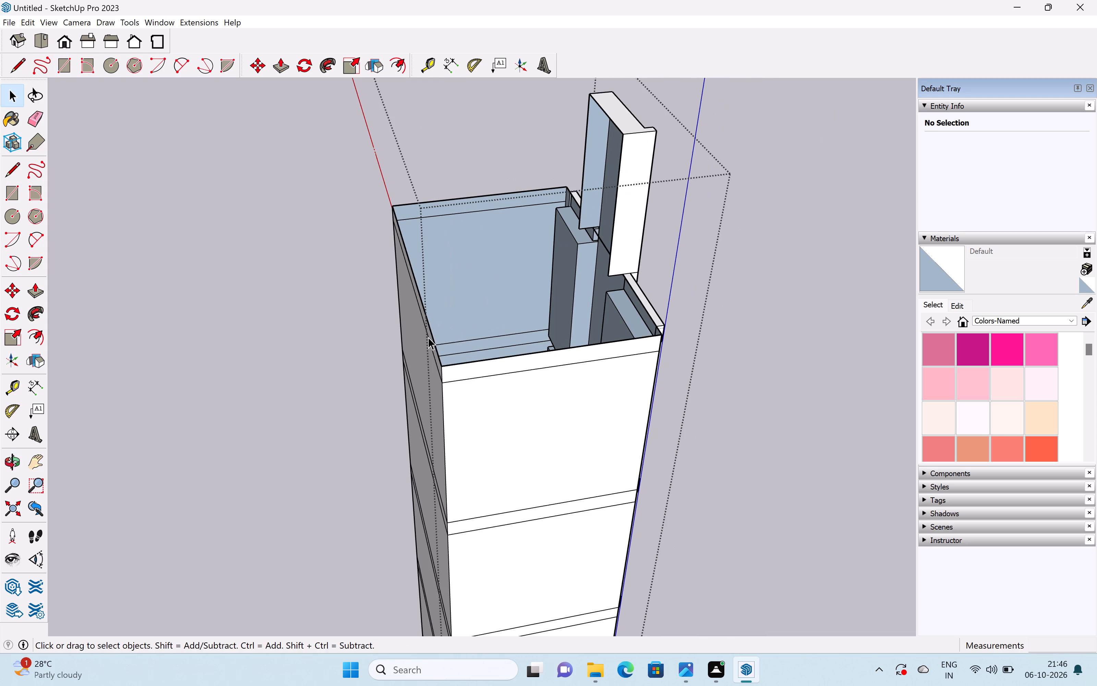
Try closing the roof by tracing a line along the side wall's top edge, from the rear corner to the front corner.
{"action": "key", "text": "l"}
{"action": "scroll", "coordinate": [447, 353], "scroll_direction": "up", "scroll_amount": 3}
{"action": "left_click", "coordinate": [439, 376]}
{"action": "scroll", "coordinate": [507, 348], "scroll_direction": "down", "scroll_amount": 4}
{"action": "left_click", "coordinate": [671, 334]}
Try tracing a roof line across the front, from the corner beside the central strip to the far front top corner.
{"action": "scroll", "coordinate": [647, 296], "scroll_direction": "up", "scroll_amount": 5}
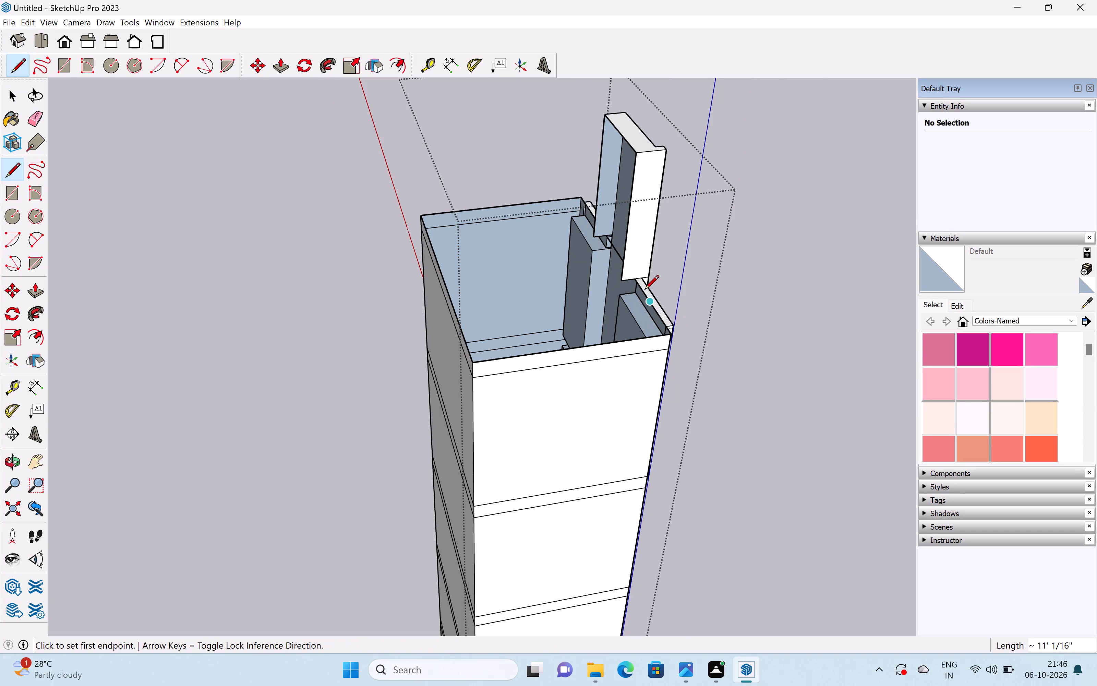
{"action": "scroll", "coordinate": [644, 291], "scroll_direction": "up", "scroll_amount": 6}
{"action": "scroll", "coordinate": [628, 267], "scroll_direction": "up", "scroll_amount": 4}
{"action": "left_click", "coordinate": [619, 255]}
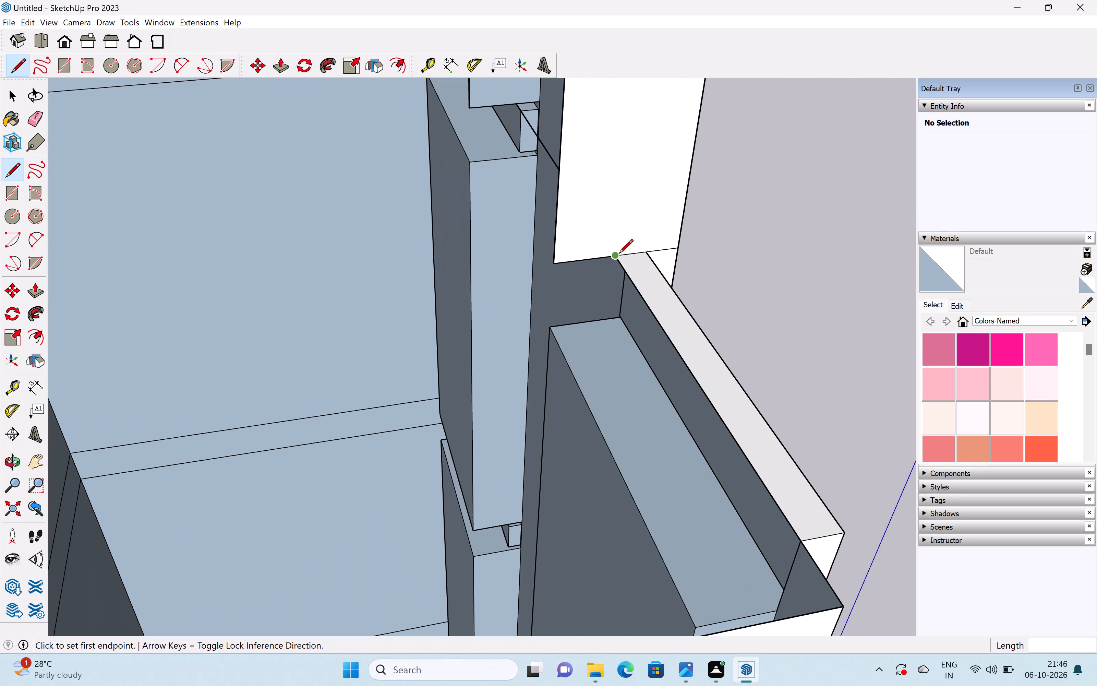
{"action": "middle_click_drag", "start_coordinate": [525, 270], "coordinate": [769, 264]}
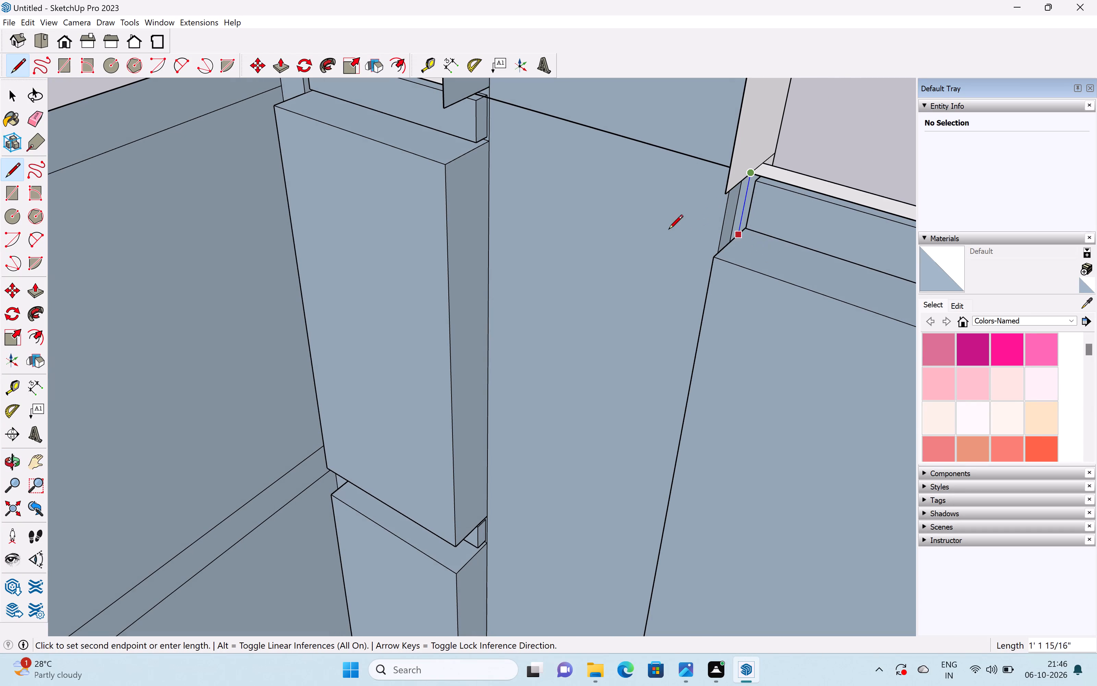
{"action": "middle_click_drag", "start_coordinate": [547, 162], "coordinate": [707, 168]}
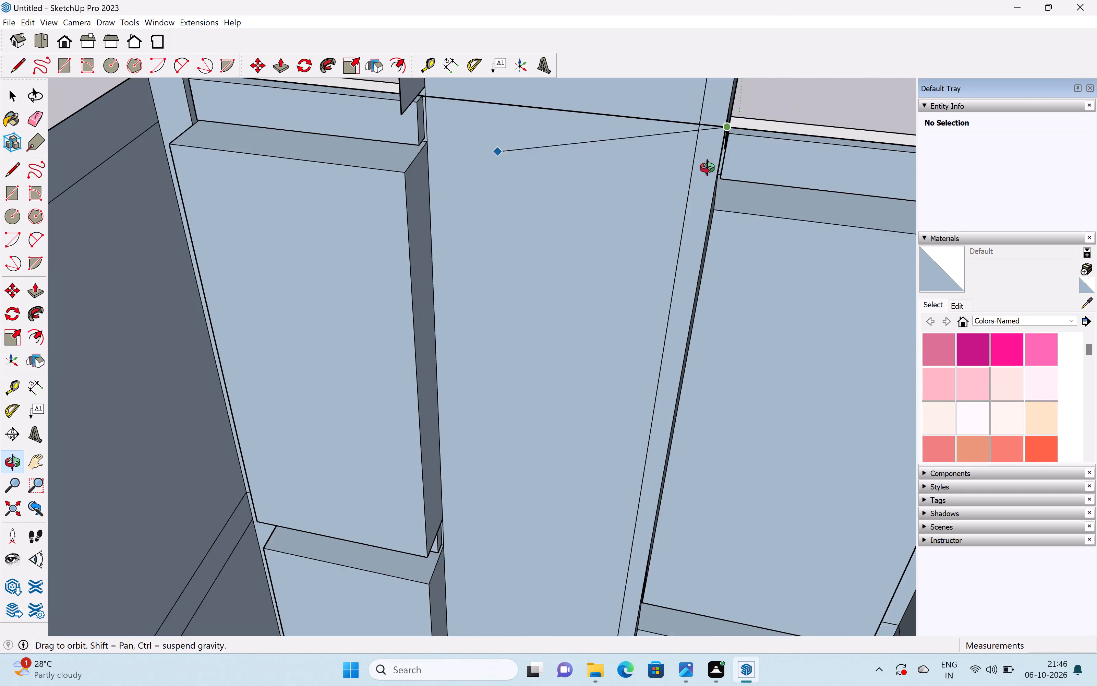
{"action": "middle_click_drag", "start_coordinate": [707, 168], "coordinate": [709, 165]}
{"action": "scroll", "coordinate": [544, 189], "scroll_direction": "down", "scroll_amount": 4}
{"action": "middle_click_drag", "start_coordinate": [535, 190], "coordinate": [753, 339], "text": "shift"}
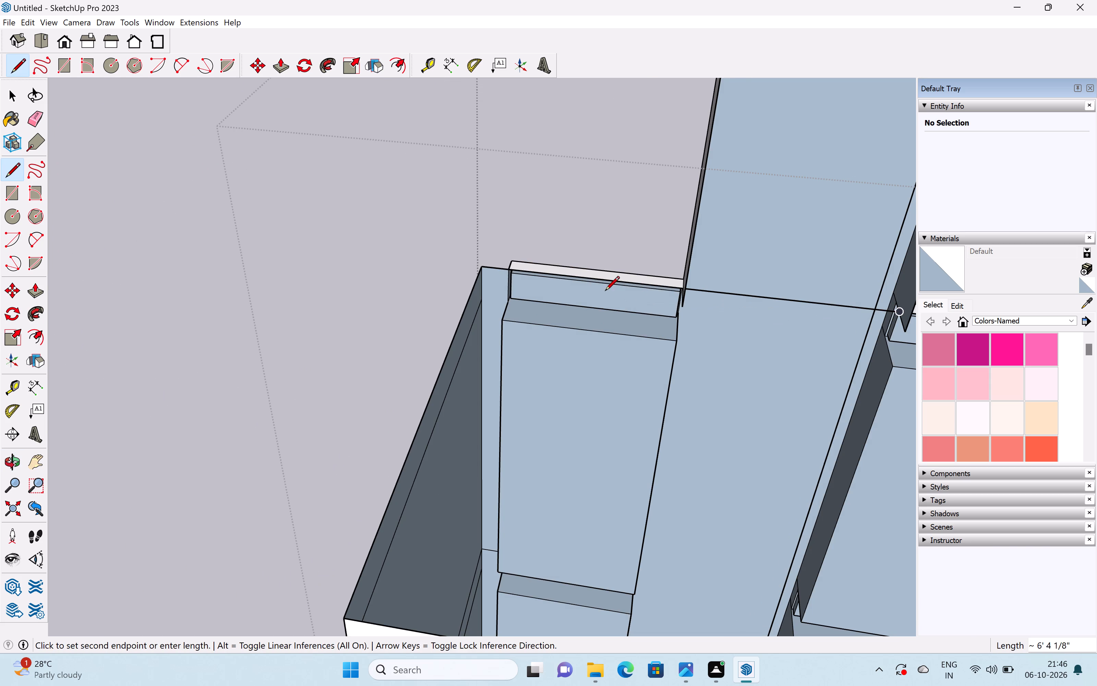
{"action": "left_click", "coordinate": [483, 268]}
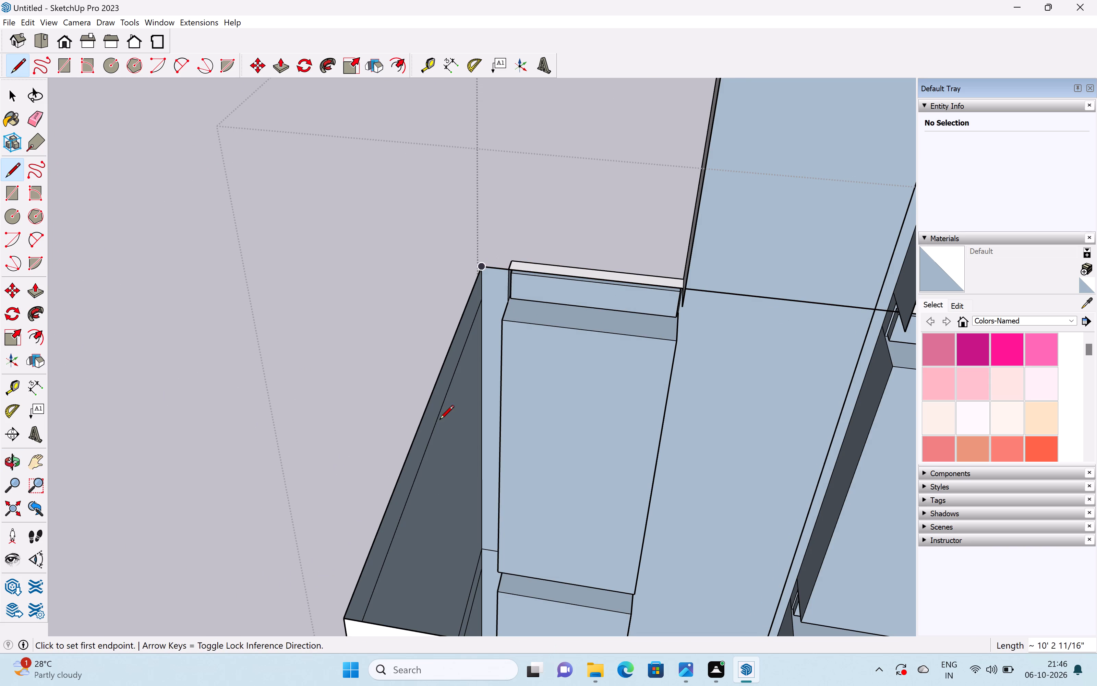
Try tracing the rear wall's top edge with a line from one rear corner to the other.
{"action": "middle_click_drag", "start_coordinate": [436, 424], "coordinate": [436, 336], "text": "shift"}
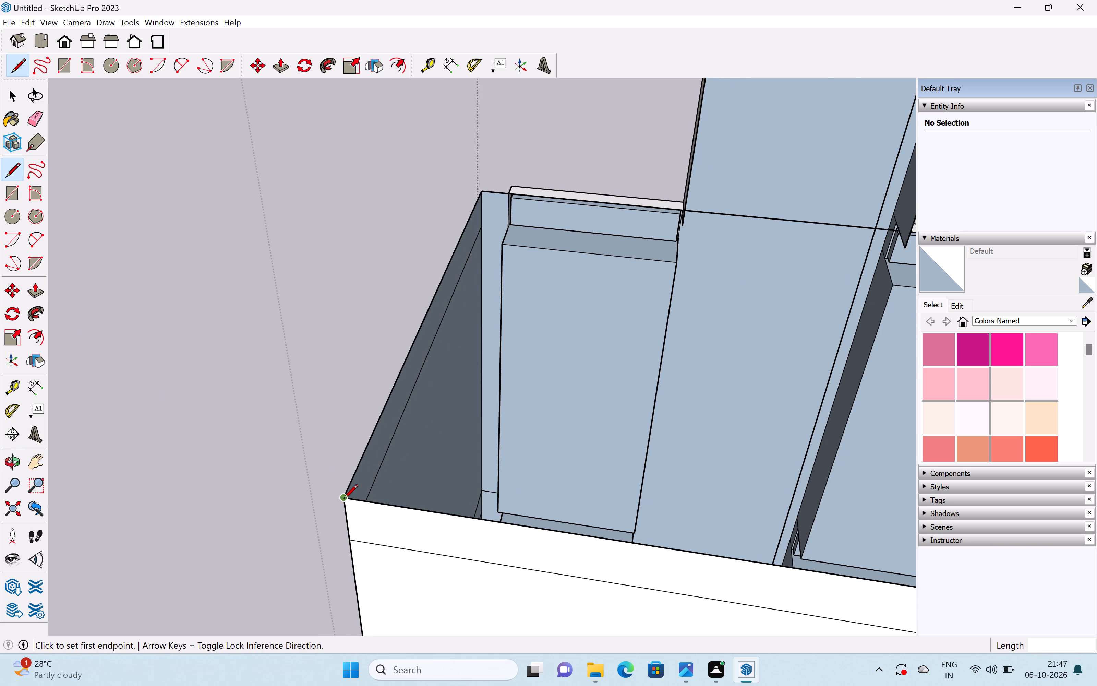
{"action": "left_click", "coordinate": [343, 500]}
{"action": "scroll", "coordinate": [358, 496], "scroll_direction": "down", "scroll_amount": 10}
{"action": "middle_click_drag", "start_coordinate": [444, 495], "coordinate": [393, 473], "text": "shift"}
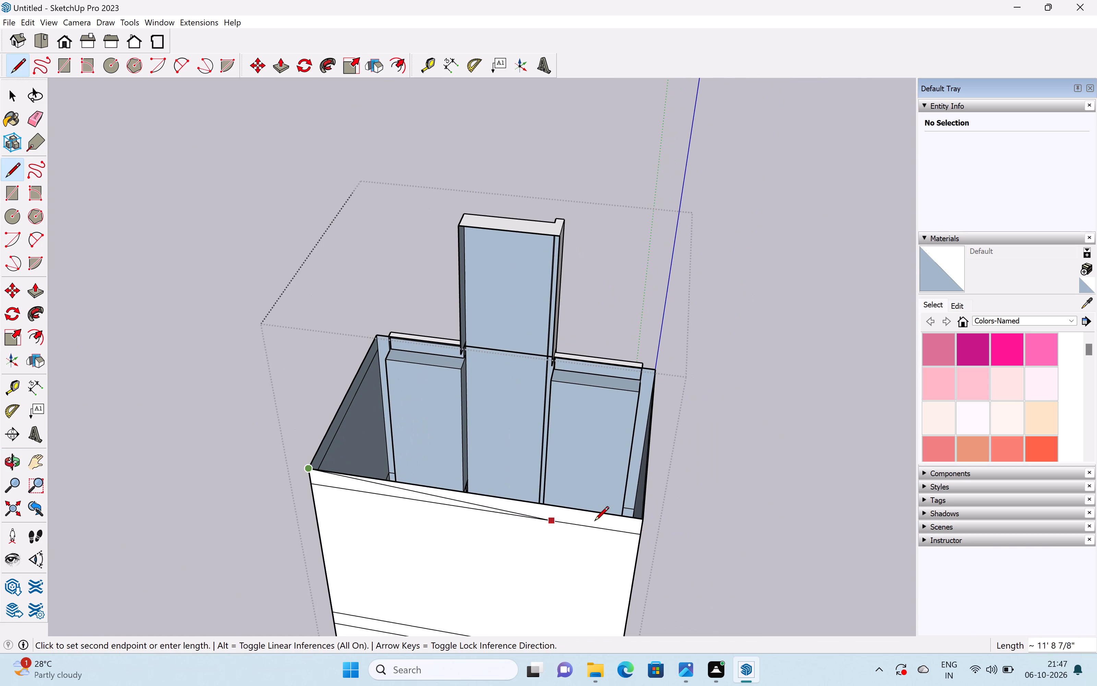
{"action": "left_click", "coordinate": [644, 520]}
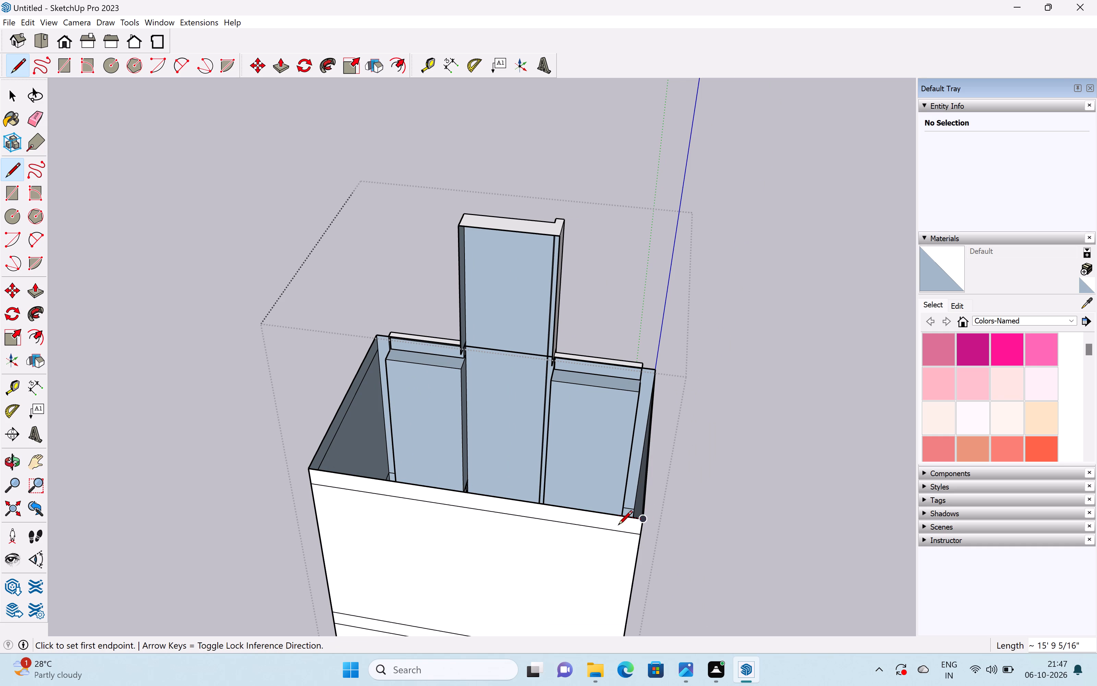
Undo the roof lines and the earlier extrusions of the central strip, back to the flat strip with the closed roof.
{"action": "key", "text": "ctrl+z"}
{"action": "key", "text": "ctrl+z"}
{"action": "key", "text": "ctrl+z"}
{"action": "key", "text": "ctrl+z"}
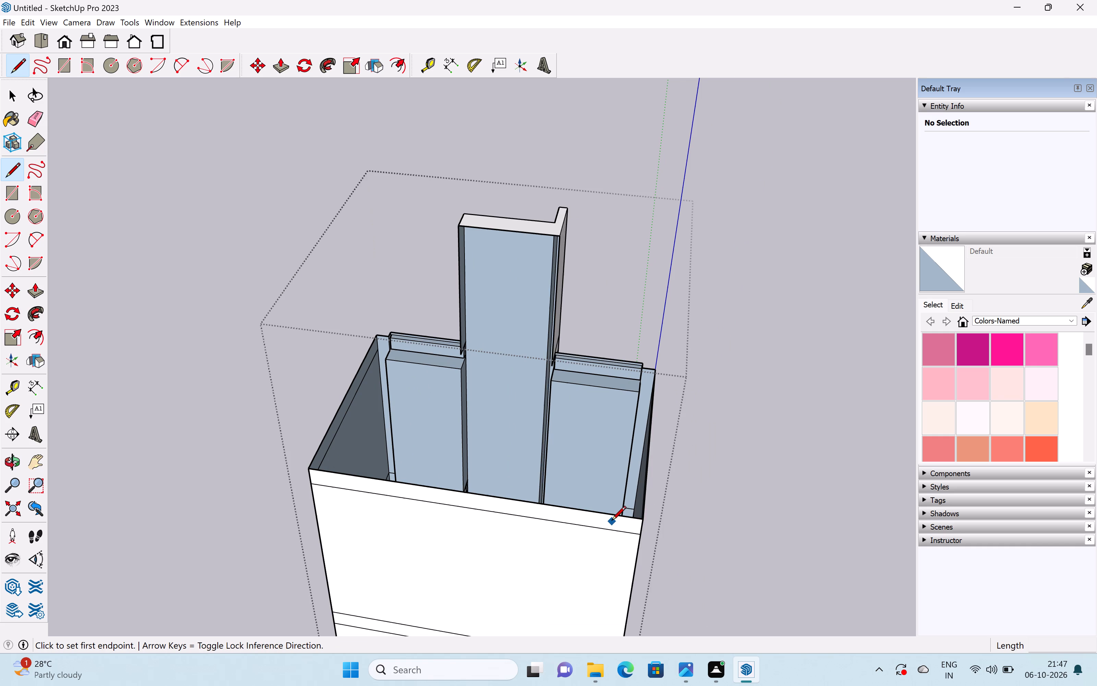
{"action": "key", "text": "ctrl+z"}
{"action": "key", "text": "ctrl+z"}
{"action": "key", "text": "space"}
{"action": "scroll", "coordinate": [617, 479], "scroll_direction": "down", "scroll_amount": 5}
{"action": "middle_click_drag", "start_coordinate": [504, 497], "coordinate": [468, 503]}
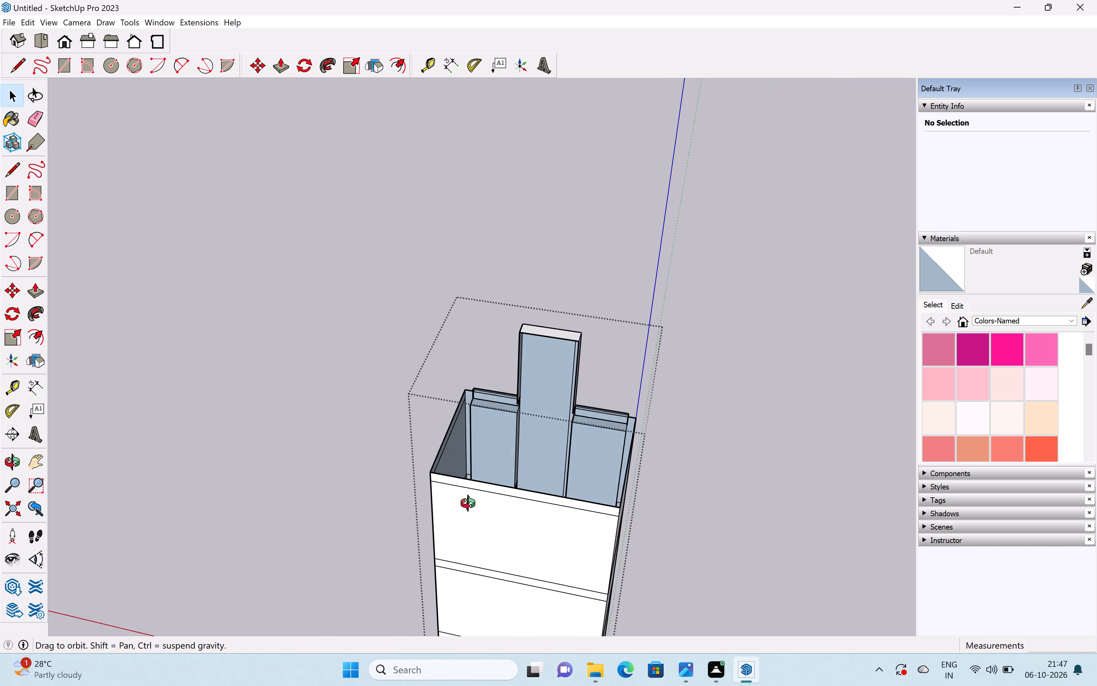
{"action": "middle_click_drag", "start_coordinate": [468, 503], "coordinate": [424, 513]}
{"action": "scroll", "coordinate": [665, 451], "scroll_direction": "up", "scroll_amount": 1}
{"action": "middle_click_drag", "start_coordinate": [662, 451], "coordinate": [232, 477]}
{"action": "key", "text": "ctrl+z"}
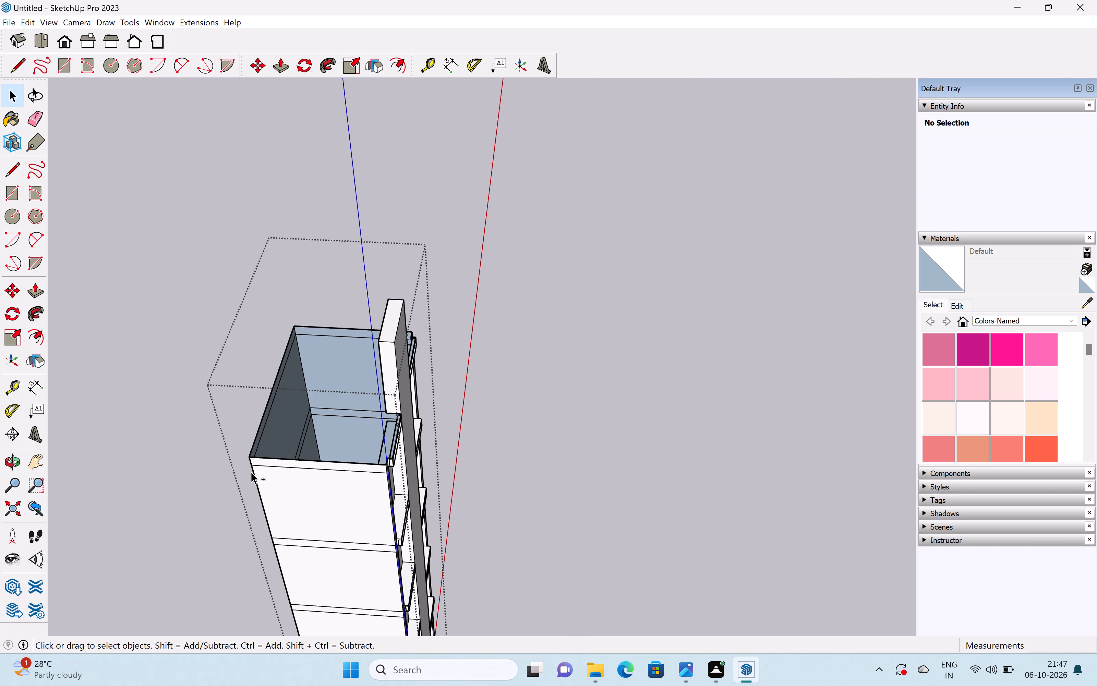
{"action": "key", "text": "ctrl+z"}
{"action": "key", "text": "ctrl+z"}
{"action": "key", "text": "ctrl+z"}
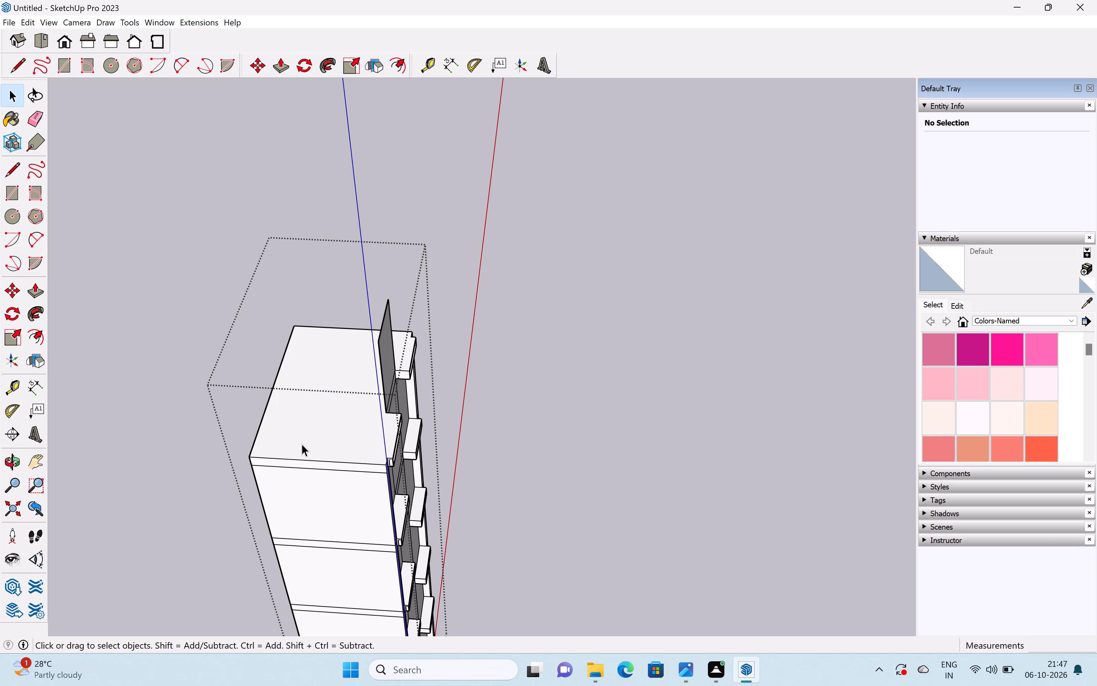
{"action": "key", "text": "space"}
Erase the remaining horizontal storey lines across the central strip, keeping only the one at roof level.
{"action": "middle_click_drag", "start_coordinate": [480, 432], "coordinate": [99, 413]}
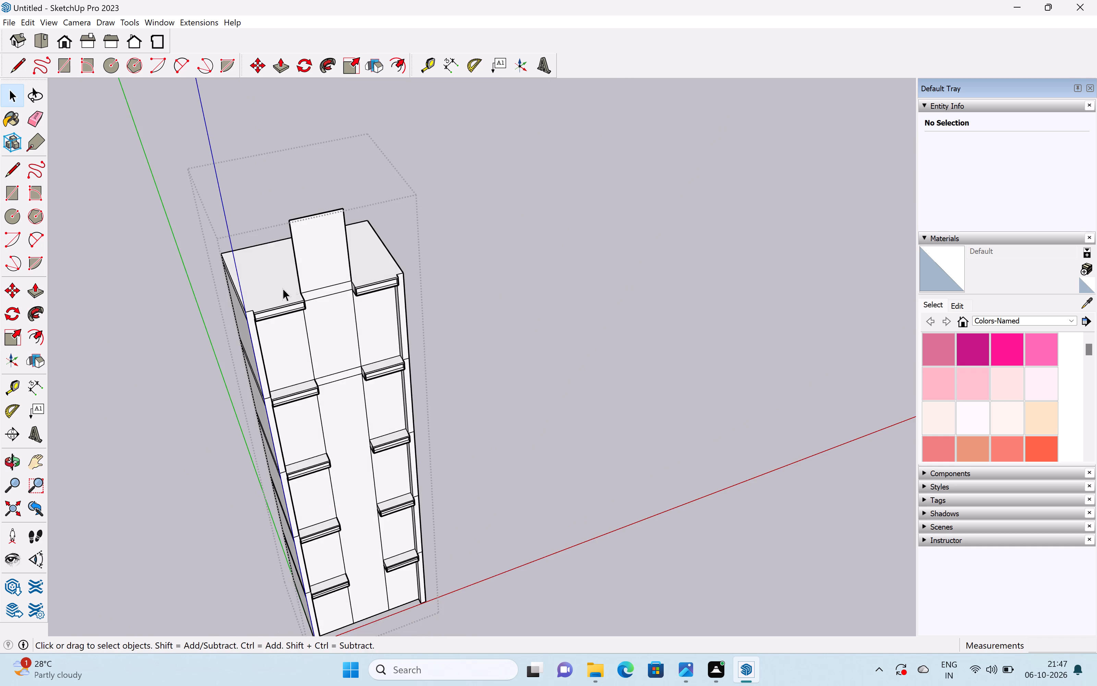
{"action": "scroll", "coordinate": [290, 286], "scroll_direction": "up", "scroll_amount": 6}
{"action": "key", "text": "e"}
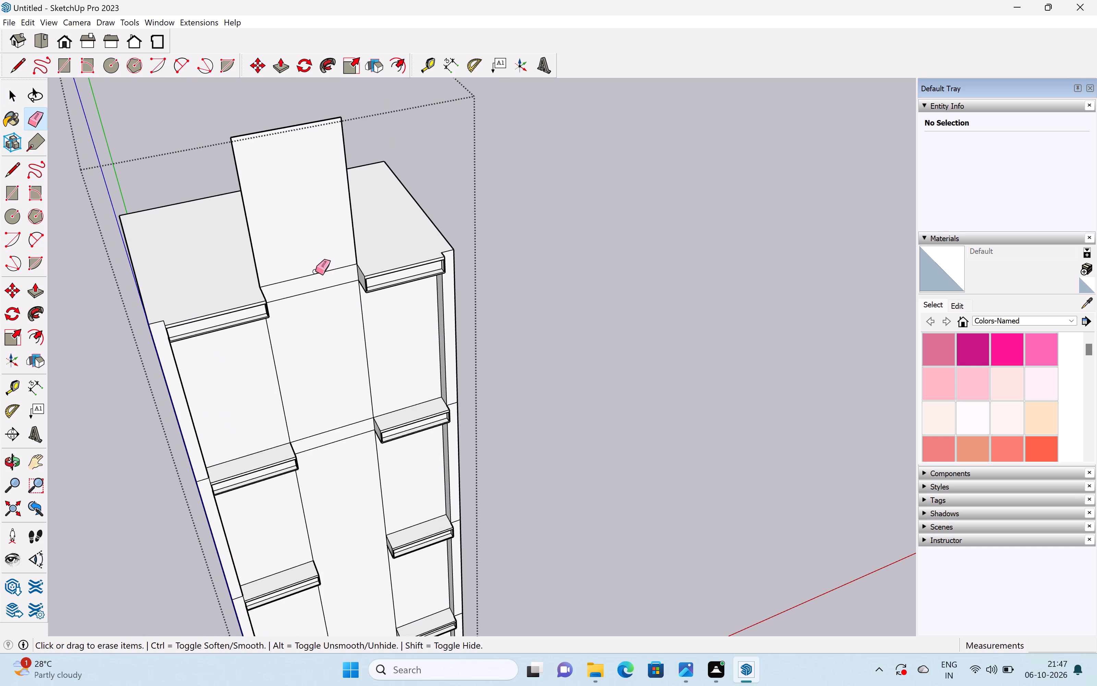
{"action": "left_click", "coordinate": [315, 271]}
{"action": "left_click_drag", "start_coordinate": [315, 272], "coordinate": [315, 275]}
{"action": "key", "text": "ctrl+z"}
{"action": "left_click_drag", "start_coordinate": [313, 286], "coordinate": [319, 310]}
{"action": "scroll", "coordinate": [318, 332], "scroll_direction": "down", "scroll_amount": 4}
{"action": "middle_click_drag", "start_coordinate": [316, 408], "coordinate": [262, 406]}
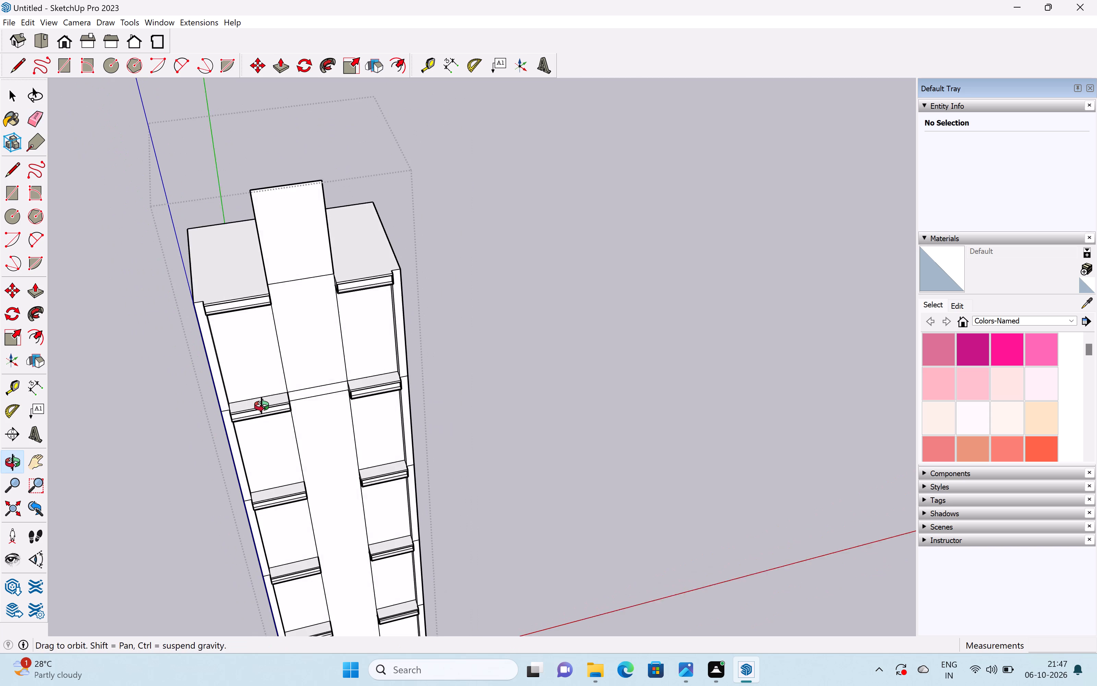
{"action": "middle_click_drag", "start_coordinate": [262, 406], "coordinate": [260, 404]}
{"action": "left_click_drag", "start_coordinate": [315, 374], "coordinate": [316, 419]}
{"action": "scroll", "coordinate": [318, 421], "scroll_direction": "down", "scroll_amount": 3}
{"action": "key", "text": "space"}
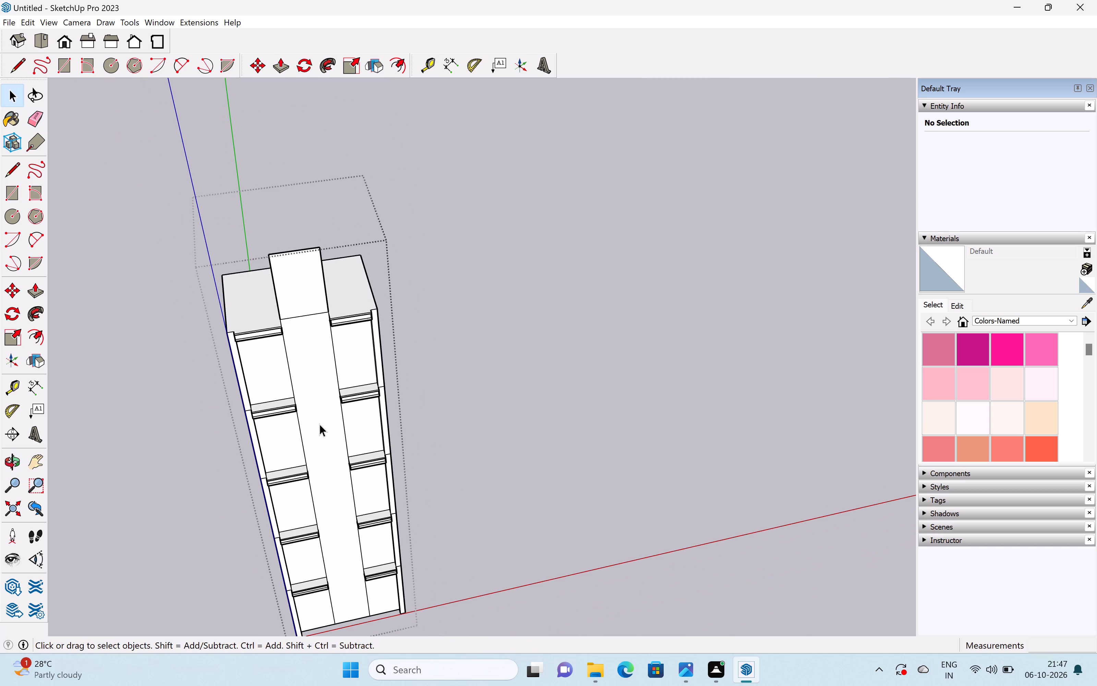
Pull the central strip's front face below the roof line outward by about 1' 3 1/8".
{"action": "middle_click_drag", "start_coordinate": [325, 424], "coordinate": [470, 399]}
{"action": "scroll", "coordinate": [368, 406], "scroll_direction": "up", "scroll_amount": 3}
{"action": "left_click", "coordinate": [362, 405]}
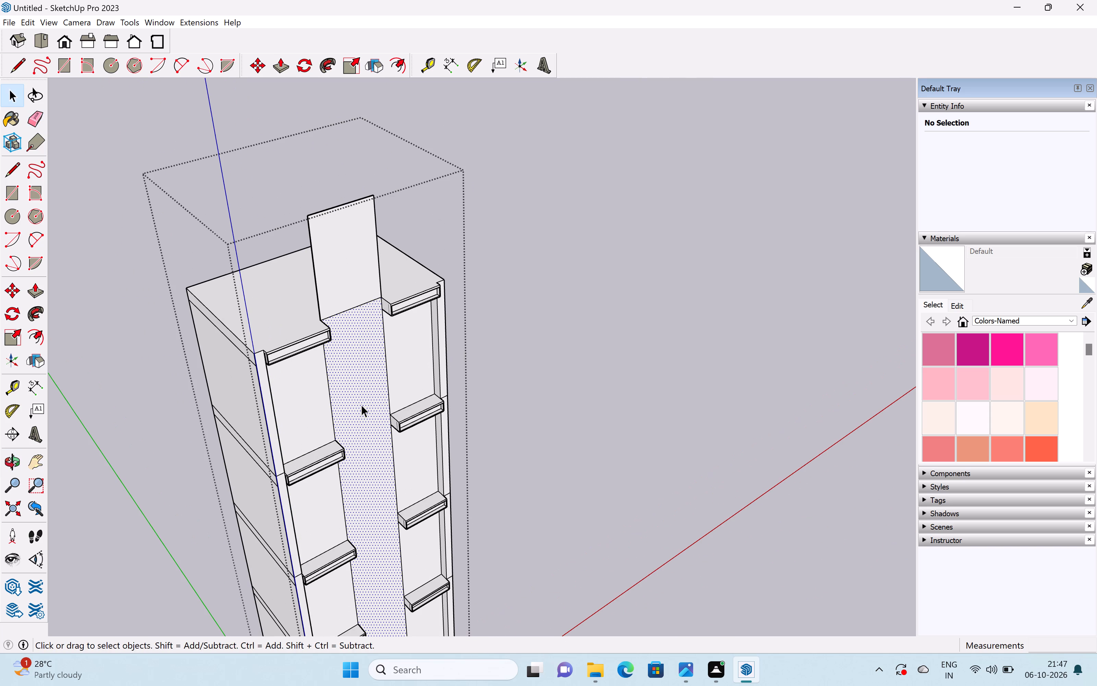
{"action": "key", "text": "p"}
{"action": "left_click_drag", "start_coordinate": [356, 404], "coordinate": [344, 453]}
Pull the strip's upper panel above the roof outward by 1' 3 1/8", flush with the part below.
{"action": "left_click_drag", "start_coordinate": [343, 291], "coordinate": [352, 325]}
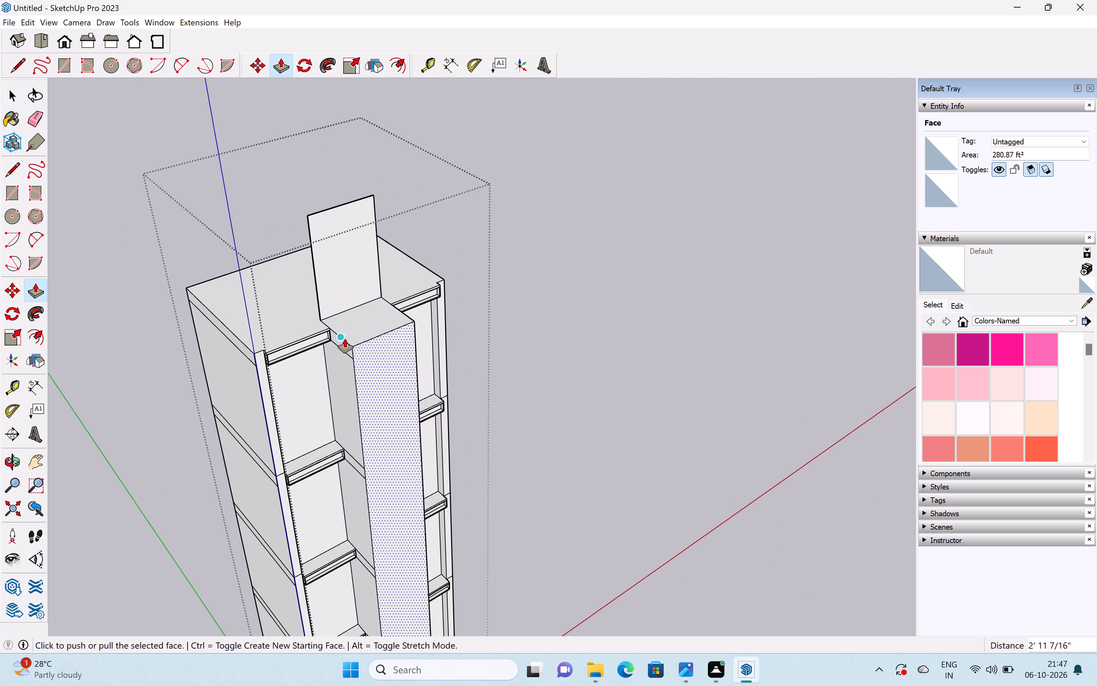
{"action": "key", "text": "ctrl+z"}
{"action": "left_click_drag", "start_coordinate": [333, 299], "coordinate": [337, 337]}
{"action": "key", "text": "space"}
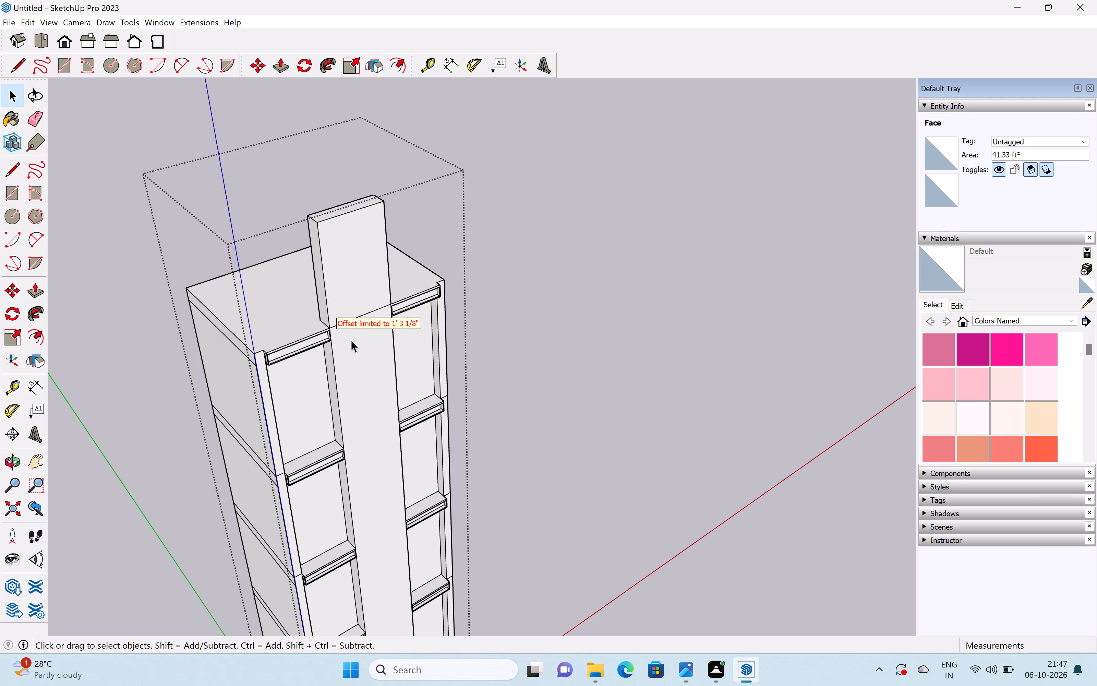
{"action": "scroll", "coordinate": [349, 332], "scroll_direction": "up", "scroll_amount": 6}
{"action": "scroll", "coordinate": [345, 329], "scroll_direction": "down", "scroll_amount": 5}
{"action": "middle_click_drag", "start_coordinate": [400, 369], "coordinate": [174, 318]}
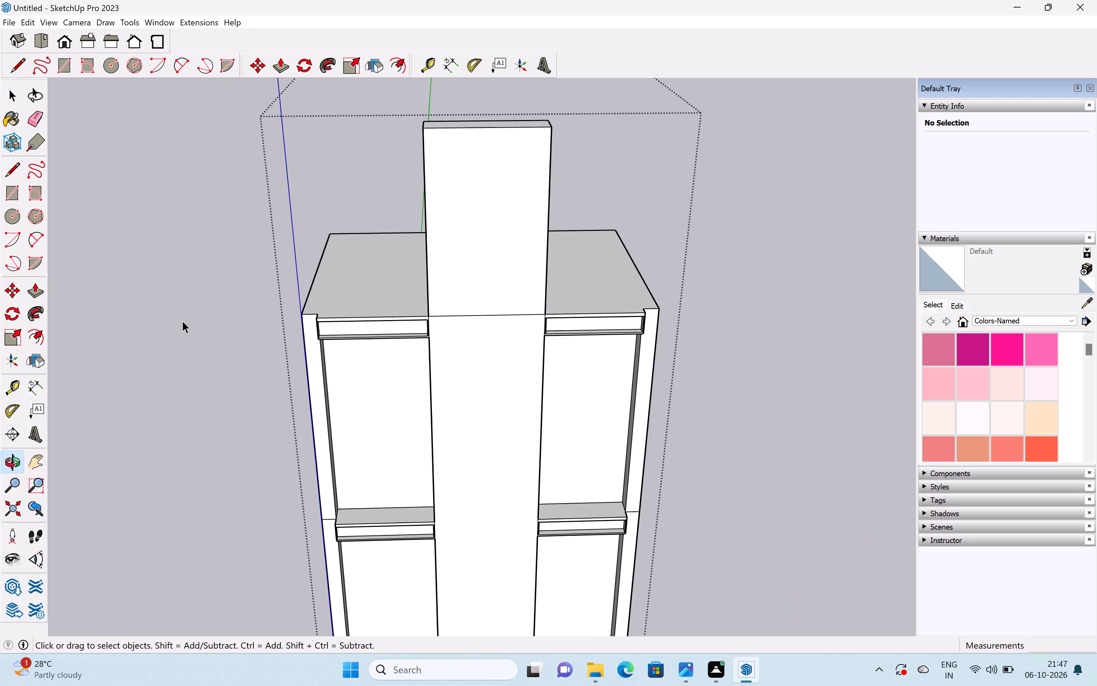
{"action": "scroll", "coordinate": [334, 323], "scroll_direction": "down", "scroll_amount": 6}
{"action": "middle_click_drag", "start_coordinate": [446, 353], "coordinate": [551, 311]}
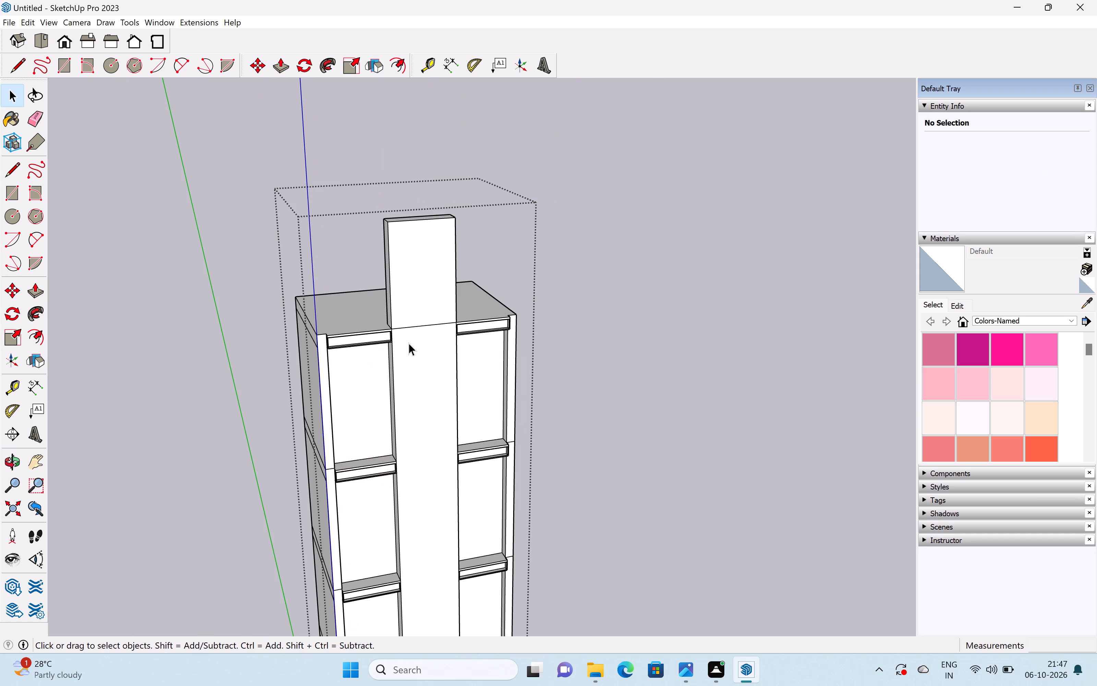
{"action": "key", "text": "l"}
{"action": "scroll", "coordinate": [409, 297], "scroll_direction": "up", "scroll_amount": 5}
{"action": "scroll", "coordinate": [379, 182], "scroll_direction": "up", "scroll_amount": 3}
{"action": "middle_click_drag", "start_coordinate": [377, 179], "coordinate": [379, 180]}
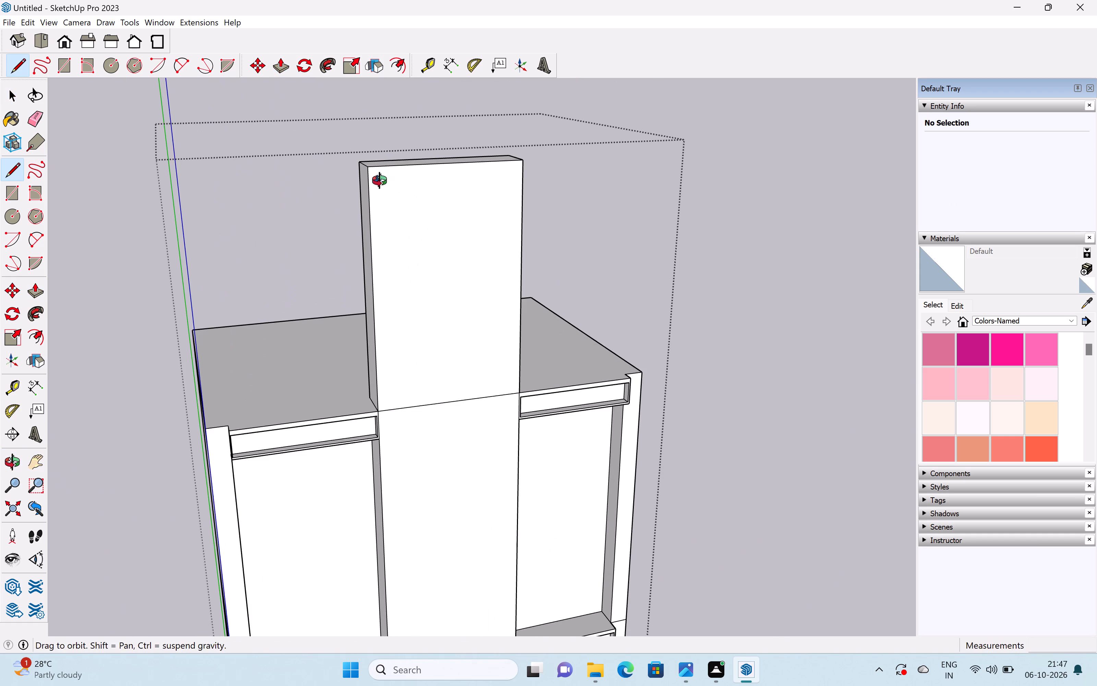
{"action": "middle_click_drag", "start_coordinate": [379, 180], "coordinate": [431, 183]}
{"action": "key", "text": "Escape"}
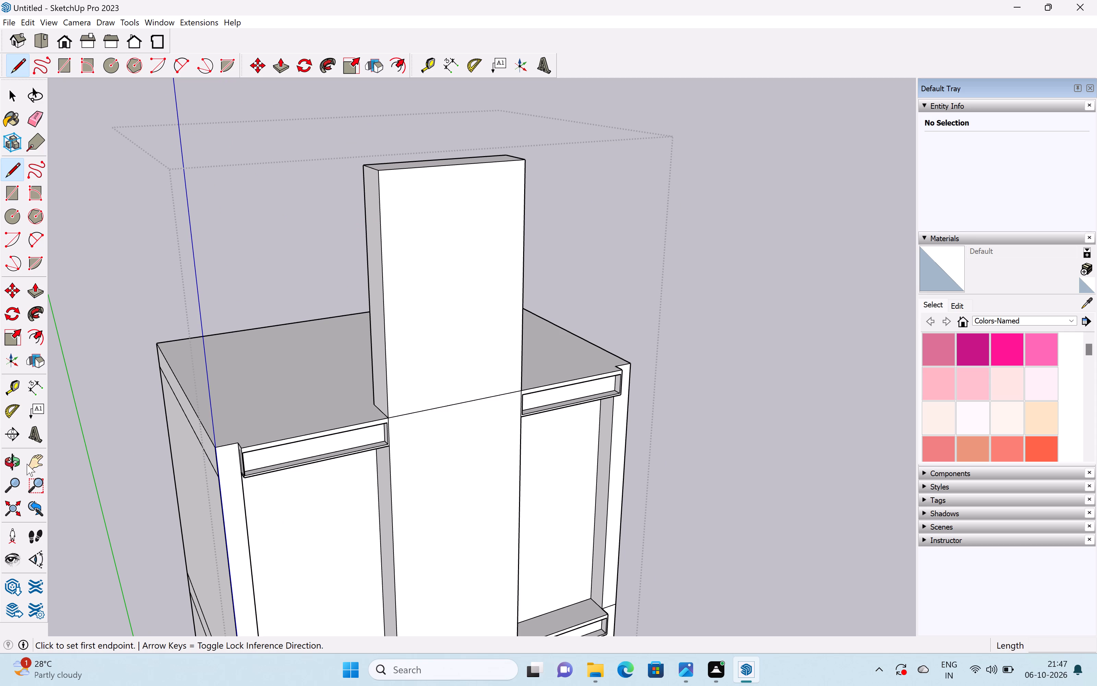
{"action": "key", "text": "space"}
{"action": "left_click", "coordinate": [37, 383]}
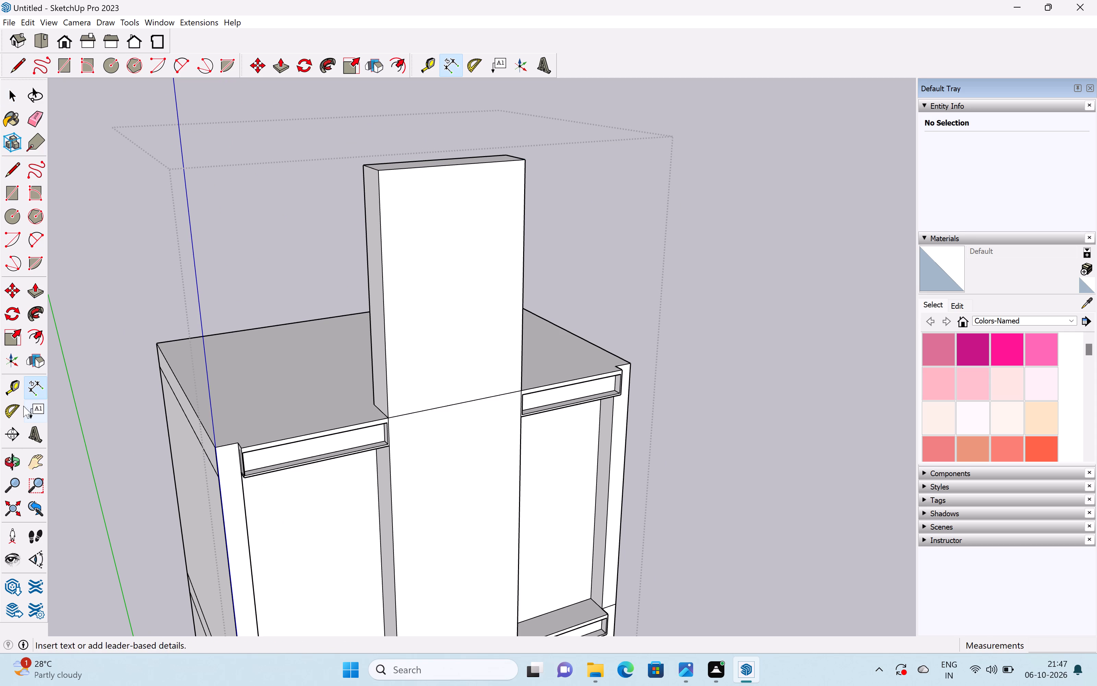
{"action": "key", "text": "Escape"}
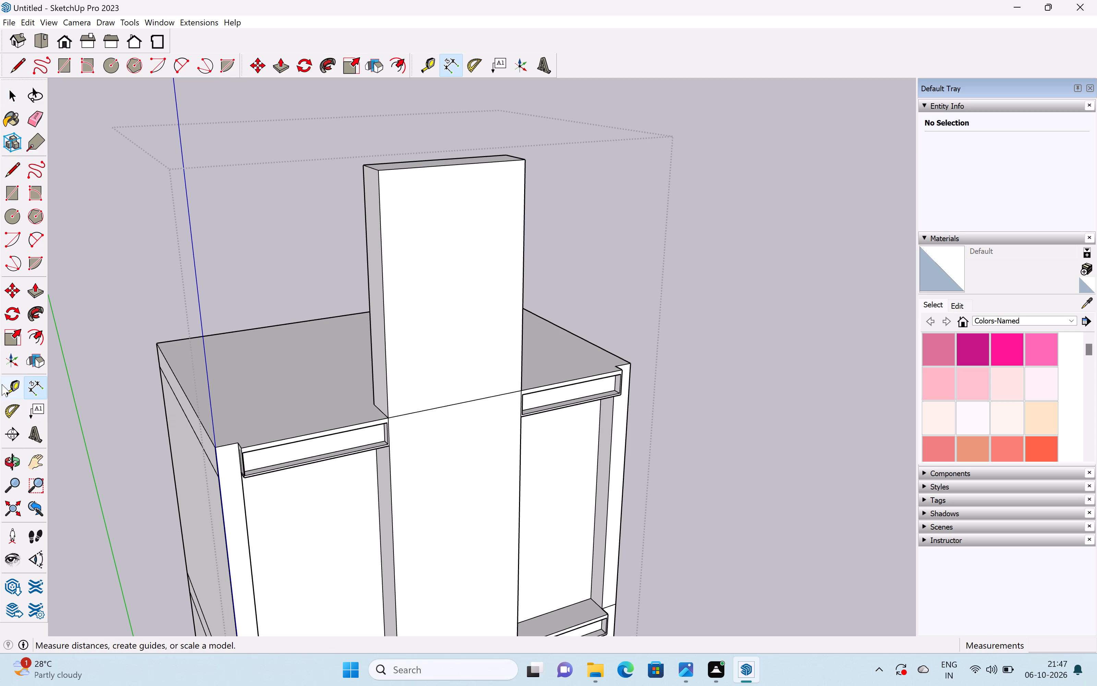
Place vertical guides 3" in from both side edges of the central strip's front face.
{"action": "left_click", "coordinate": [14, 391]}
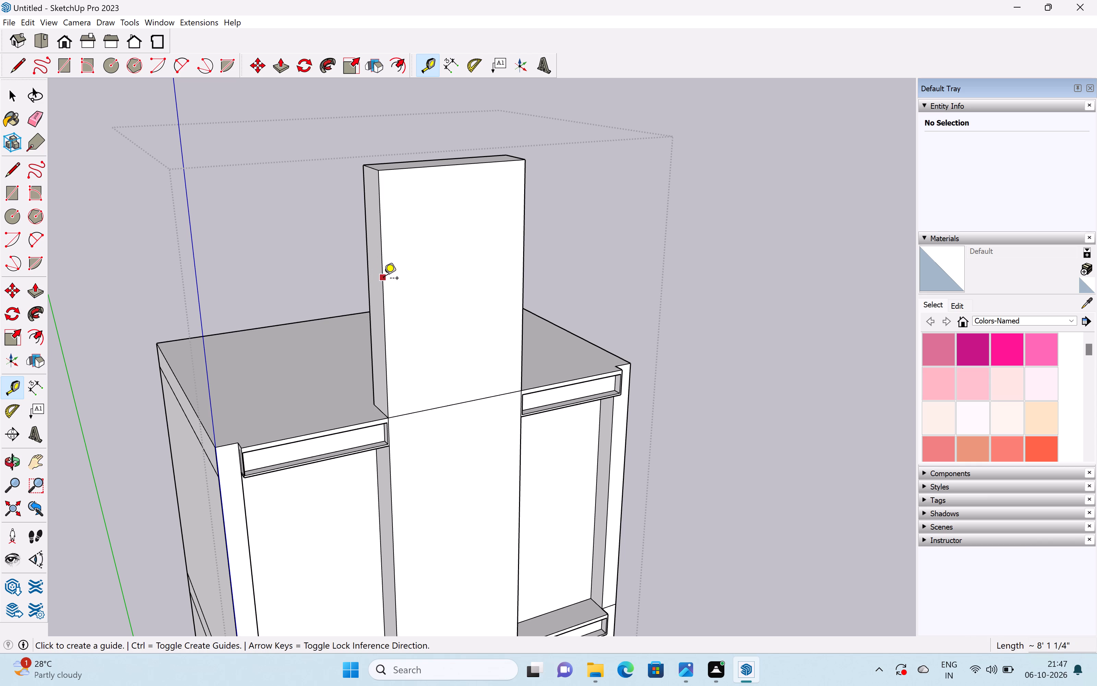
{"action": "left_click", "coordinate": [383, 300]}
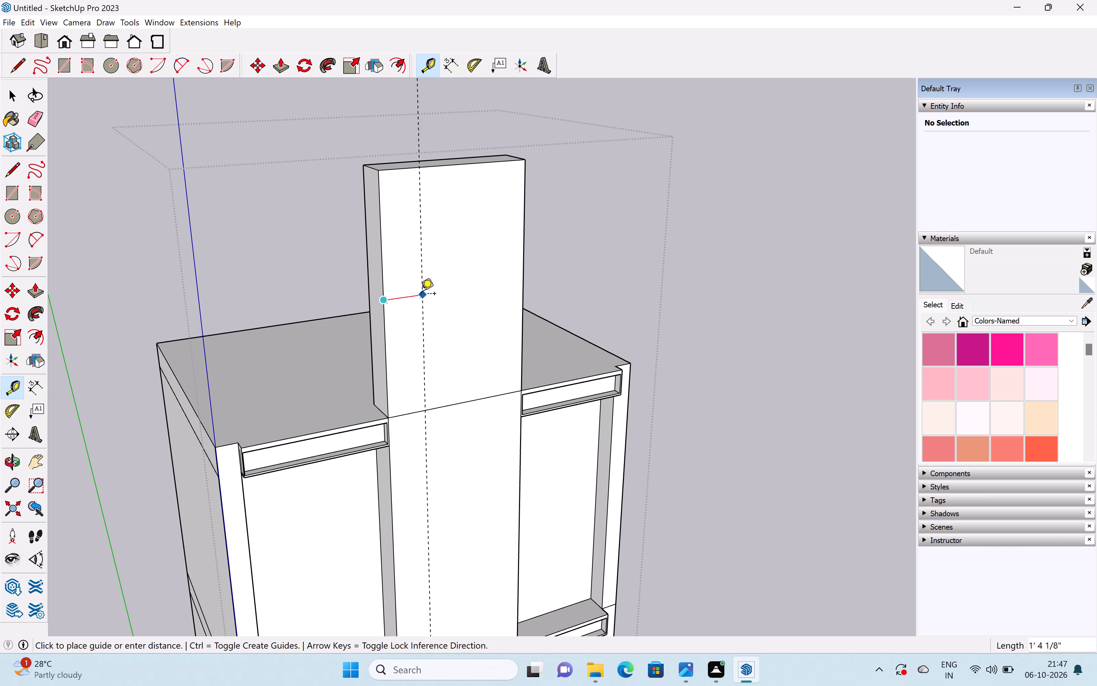
{"action": "scroll", "coordinate": [409, 300], "scroll_direction": "down", "scroll_amount": 2}
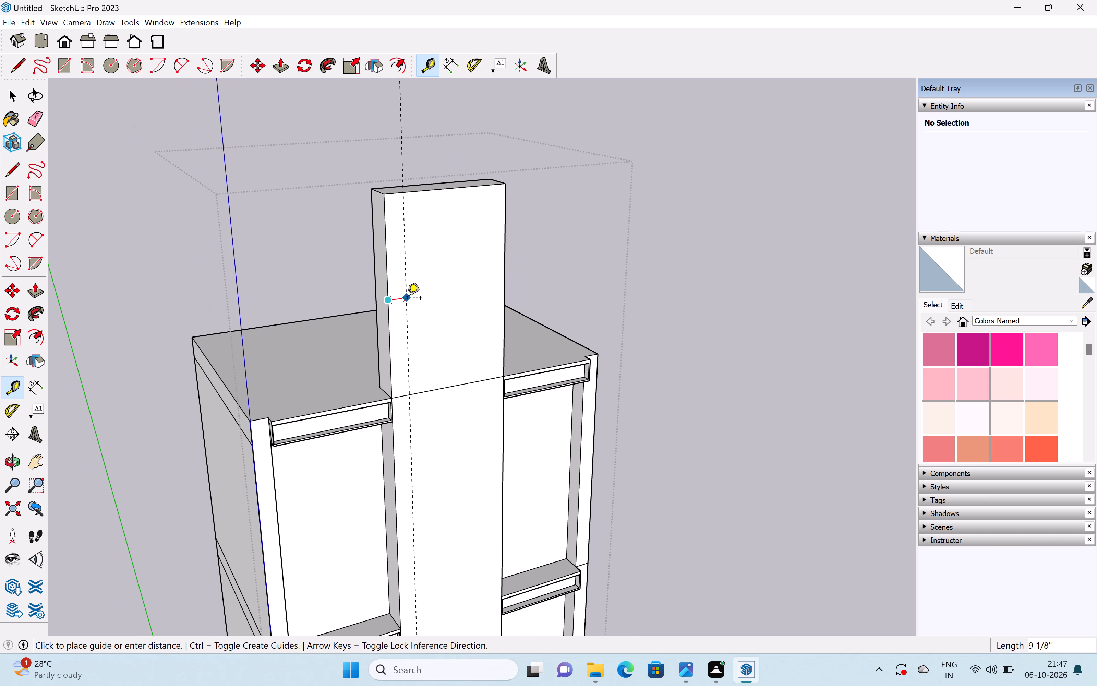
{"action": "type", "text": "3\""}
{"action": "key", "text": "Return"}
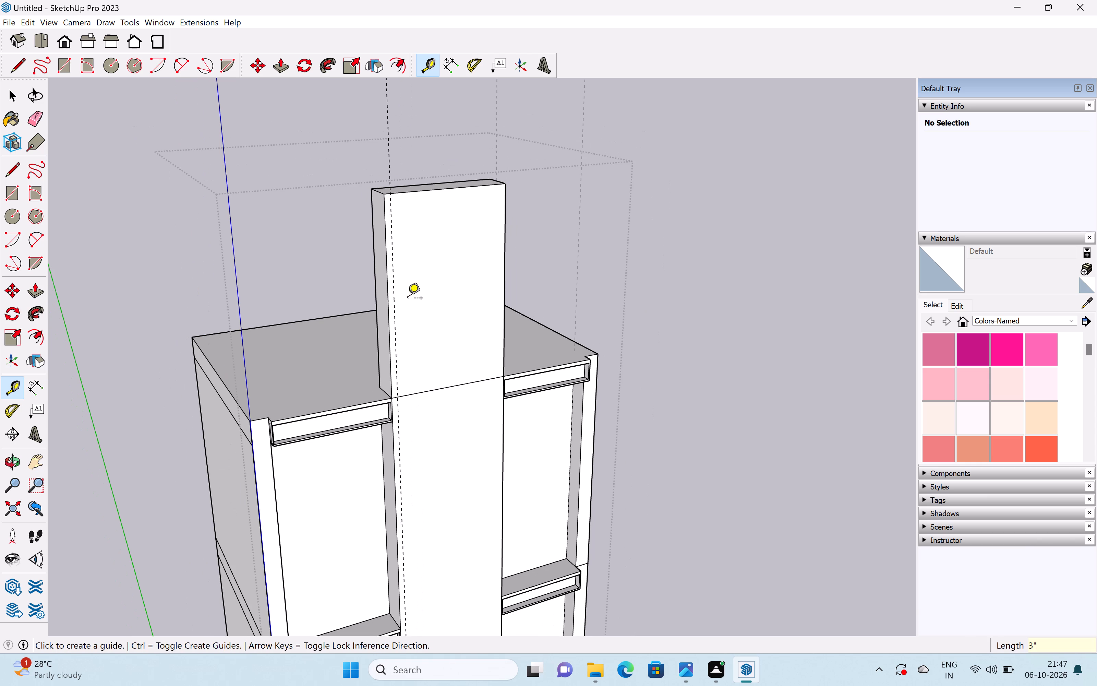
{"action": "scroll", "coordinate": [501, 283], "scroll_direction": "up", "scroll_amount": 2}
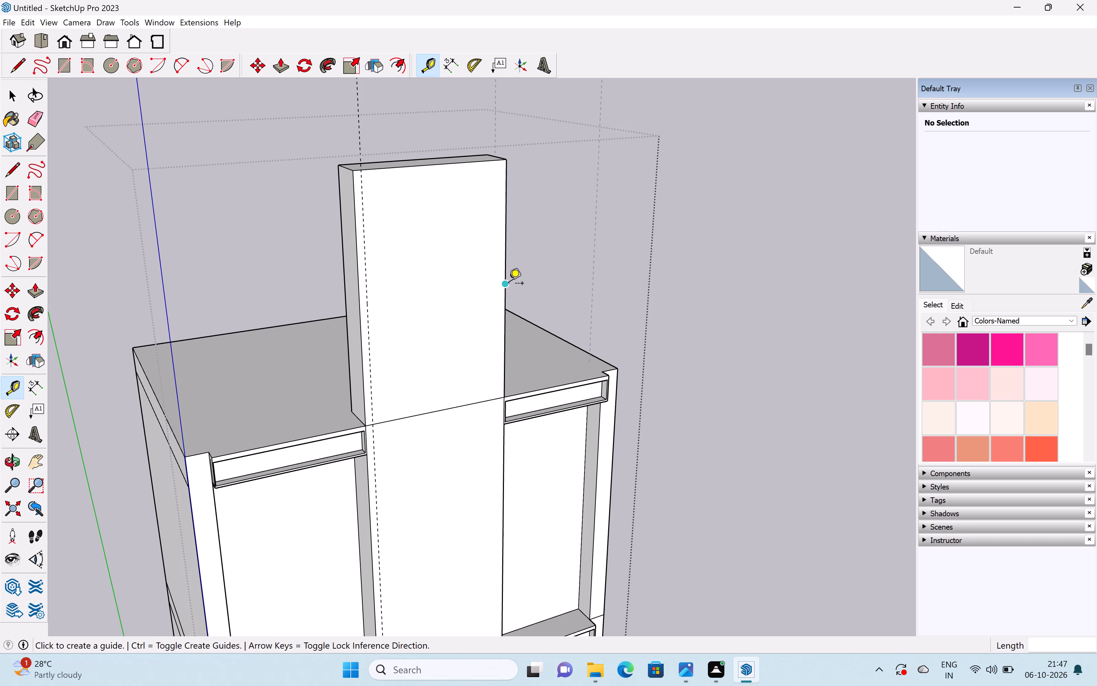
{"action": "left_click", "coordinate": [507, 284]}
{"action": "type", "text": "3\""}
{"action": "key", "text": "Return"}
{"action": "key", "text": "space"}
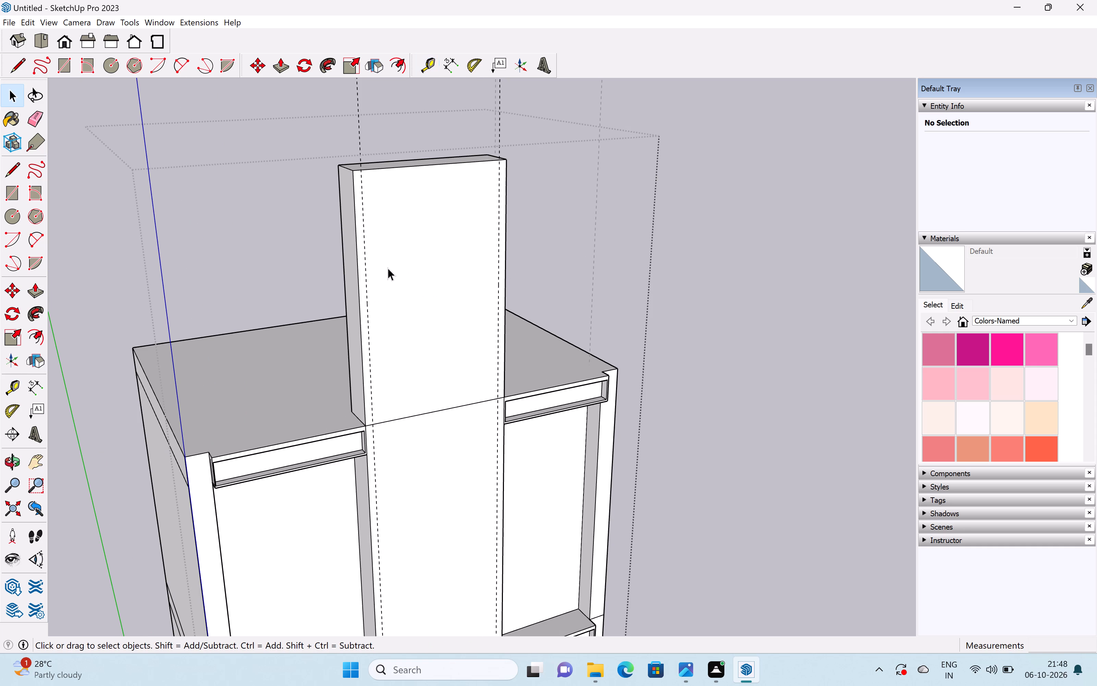
Draw a vertical line along the left guide, from the top edge of the central strip down to its base.
{"action": "key", "text": "l"}
{"action": "left_click", "coordinate": [362, 173]}
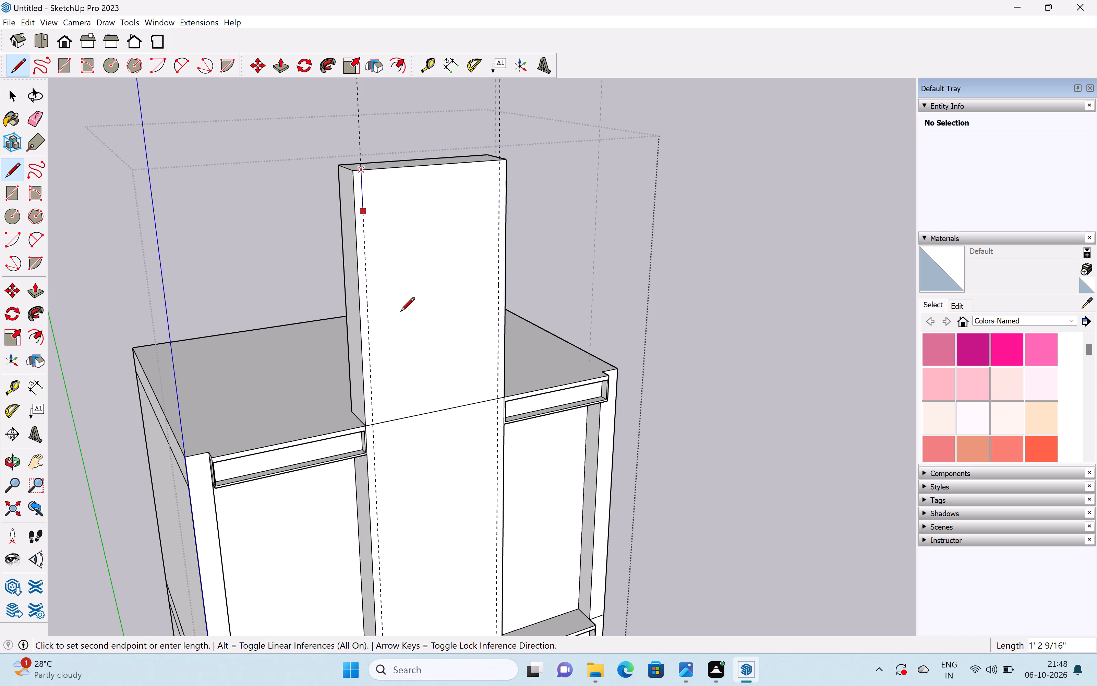
{"action": "scroll", "coordinate": [400, 312], "scroll_direction": "down", "scroll_amount": 5}
{"action": "middle_click_drag", "start_coordinate": [386, 422], "coordinate": [324, 36], "text": "shift"}
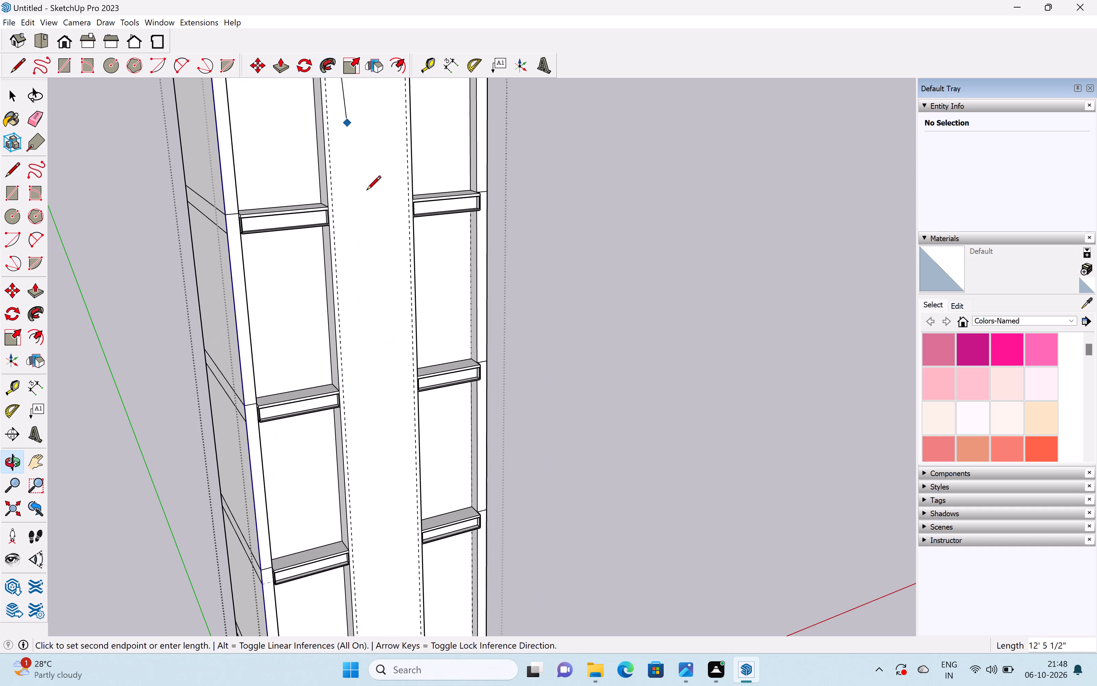
{"action": "scroll", "coordinate": [417, 385], "scroll_direction": "down", "scroll_amount": 5}
{"action": "middle_click_drag", "start_coordinate": [418, 514], "coordinate": [346, 257], "text": "shift"}
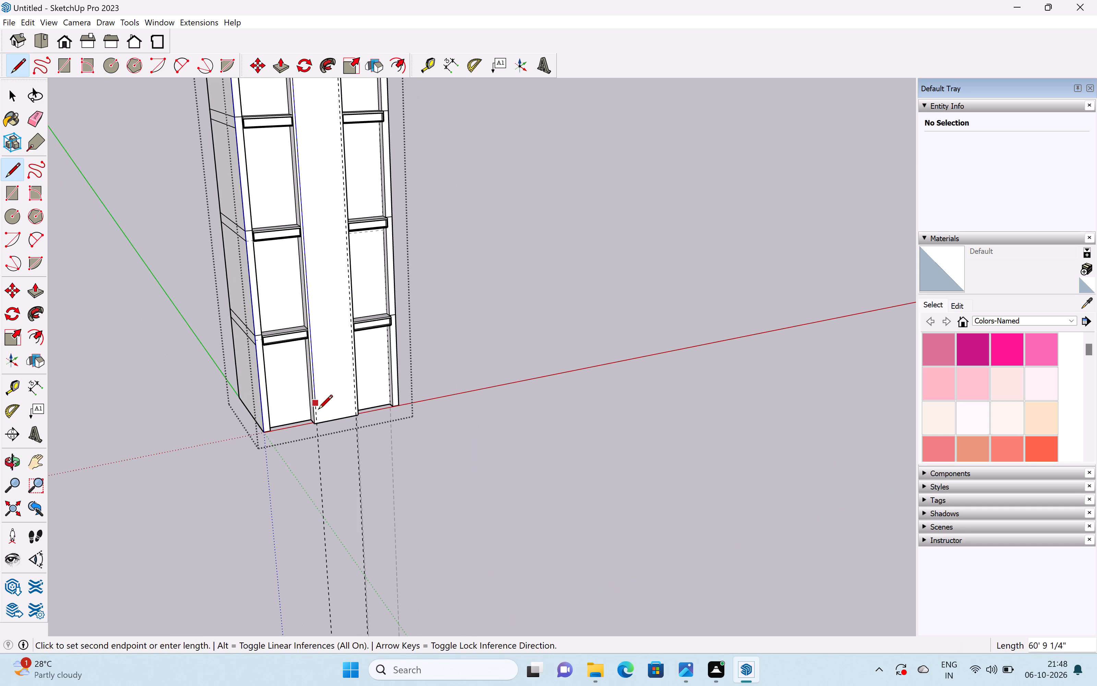
{"action": "left_click", "coordinate": [322, 425]}
{"action": "key", "text": "space"}
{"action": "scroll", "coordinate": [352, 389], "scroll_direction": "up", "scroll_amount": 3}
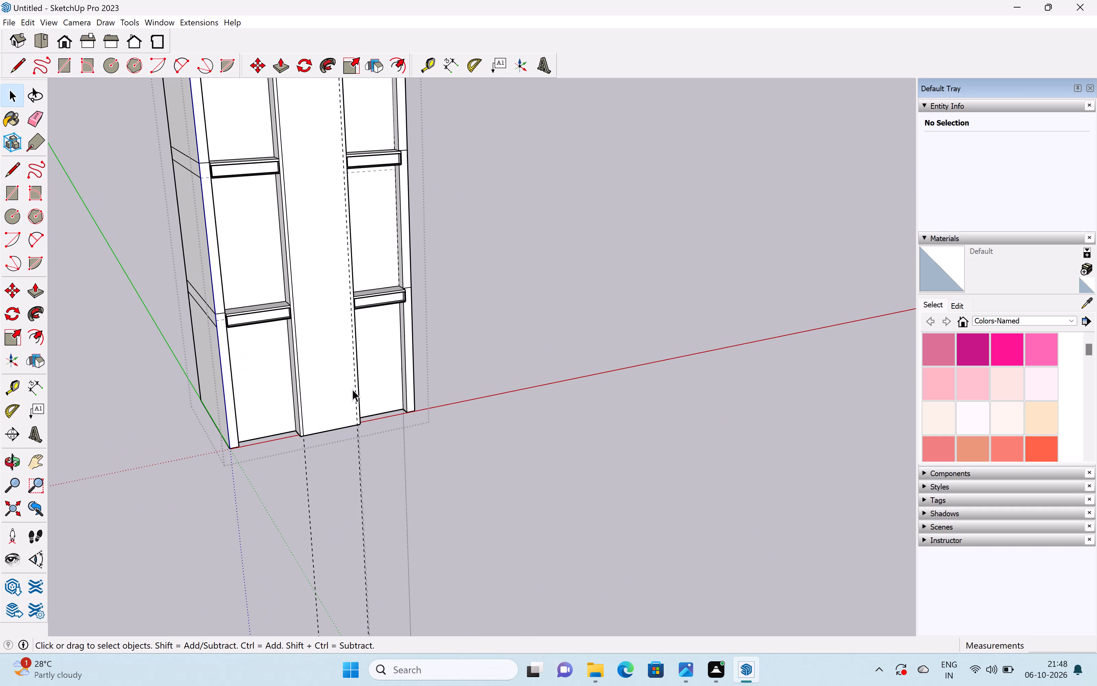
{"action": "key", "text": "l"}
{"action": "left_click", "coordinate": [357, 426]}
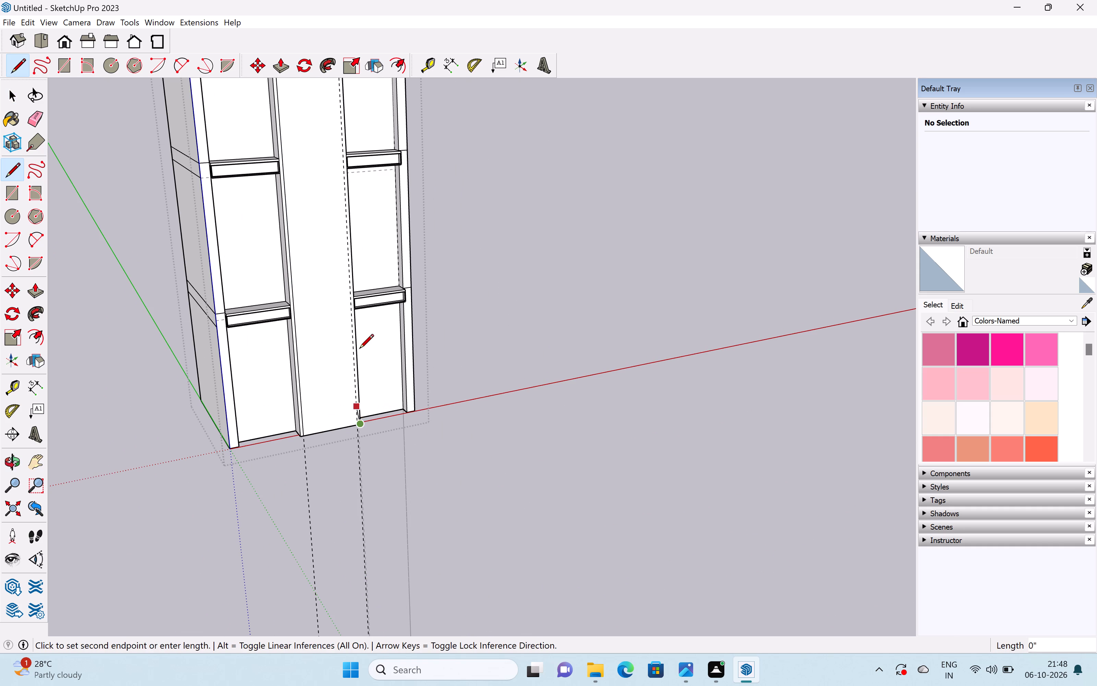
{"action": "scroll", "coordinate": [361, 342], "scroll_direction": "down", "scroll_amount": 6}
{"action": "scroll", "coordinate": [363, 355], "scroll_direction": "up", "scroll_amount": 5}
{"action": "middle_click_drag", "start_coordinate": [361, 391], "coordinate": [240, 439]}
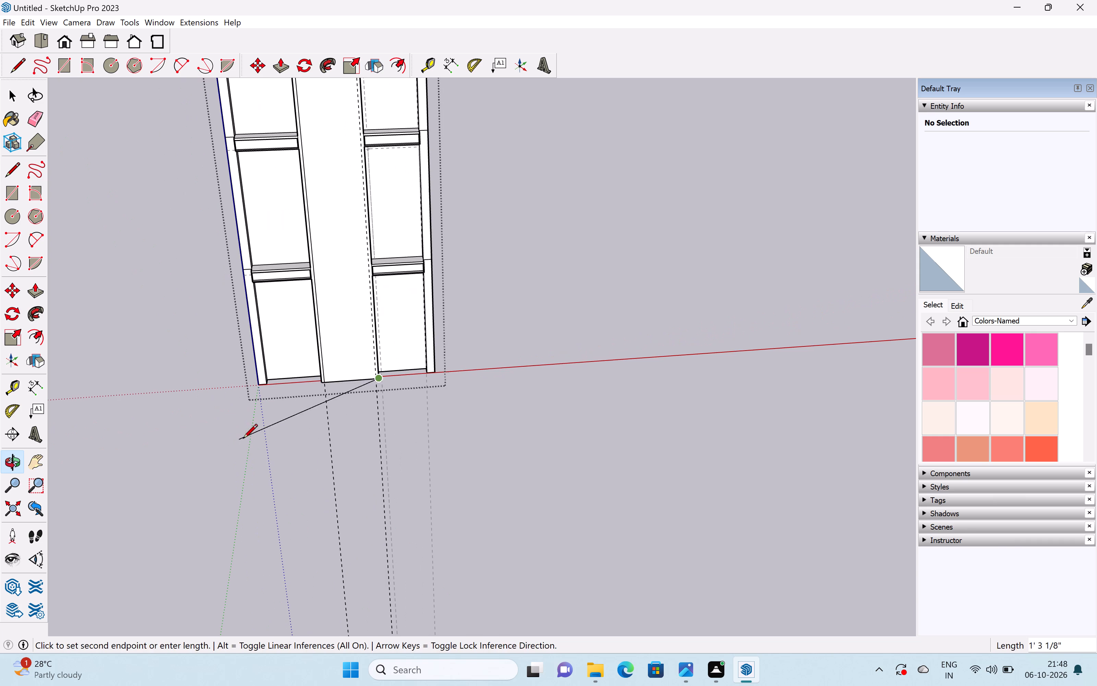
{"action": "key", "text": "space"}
Draw a vertical line along the right guide, from the central strip's base edge up to its top edge.
{"action": "scroll", "coordinate": [373, 379], "scroll_direction": "up", "scroll_amount": 9}
{"action": "key", "text": "l"}
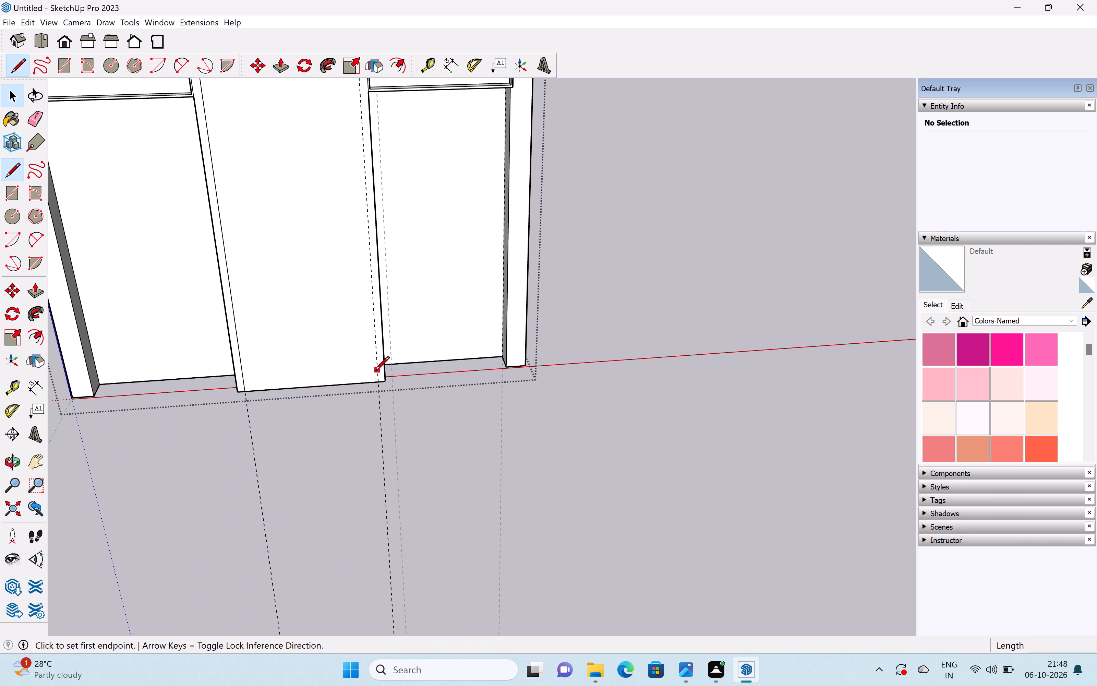
{"action": "scroll", "coordinate": [378, 383], "scroll_direction": "up", "scroll_amount": 5}
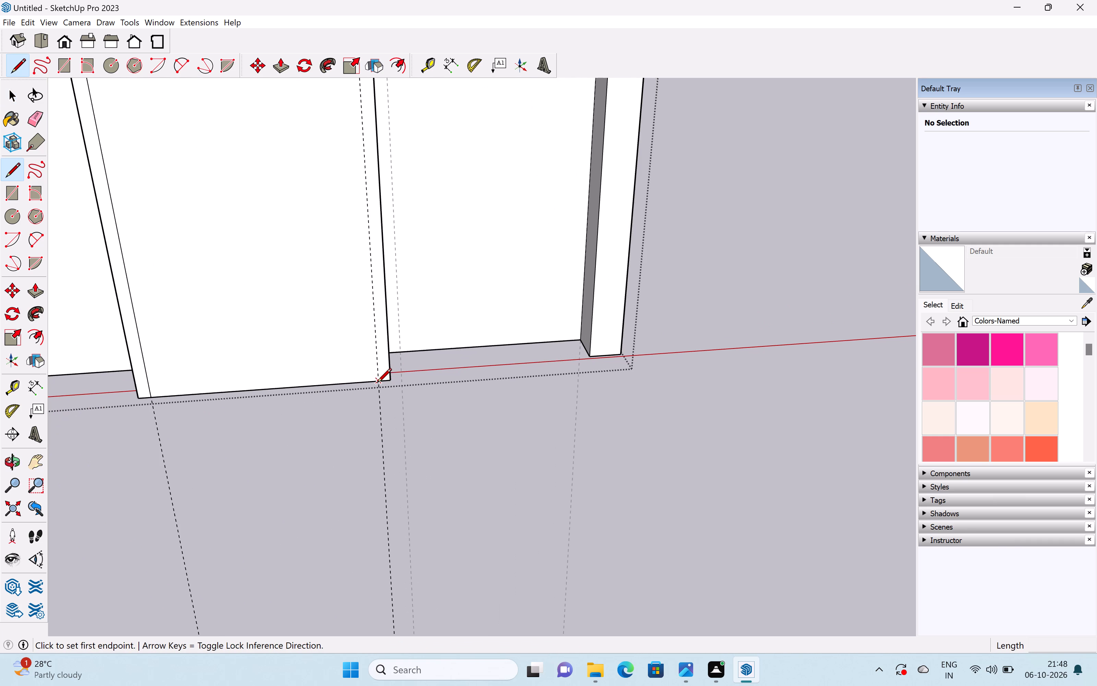
{"action": "left_click", "coordinate": [377, 383]}
{"action": "scroll", "coordinate": [374, 357], "scroll_direction": "down", "scroll_amount": 13}
{"action": "middle_click_drag", "start_coordinate": [372, 314], "coordinate": [365, 587], "text": "shift"}
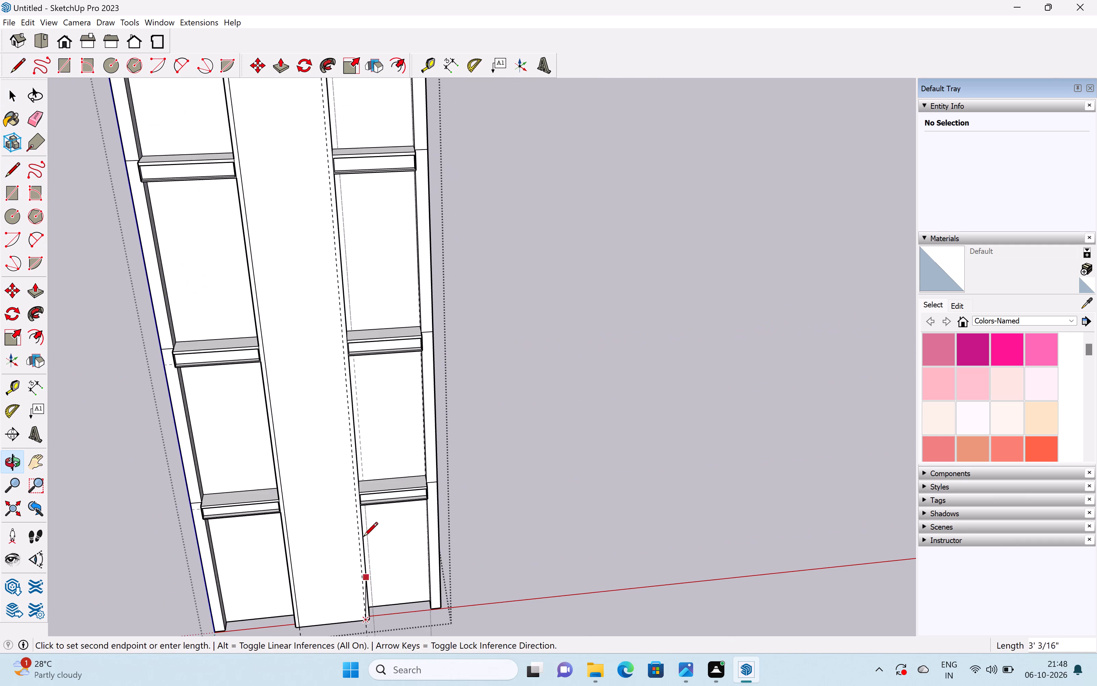
{"action": "scroll", "coordinate": [361, 348], "scroll_direction": "down", "scroll_amount": 5}
{"action": "middle_click_drag", "start_coordinate": [332, 219], "coordinate": [348, 430], "text": "shift"}
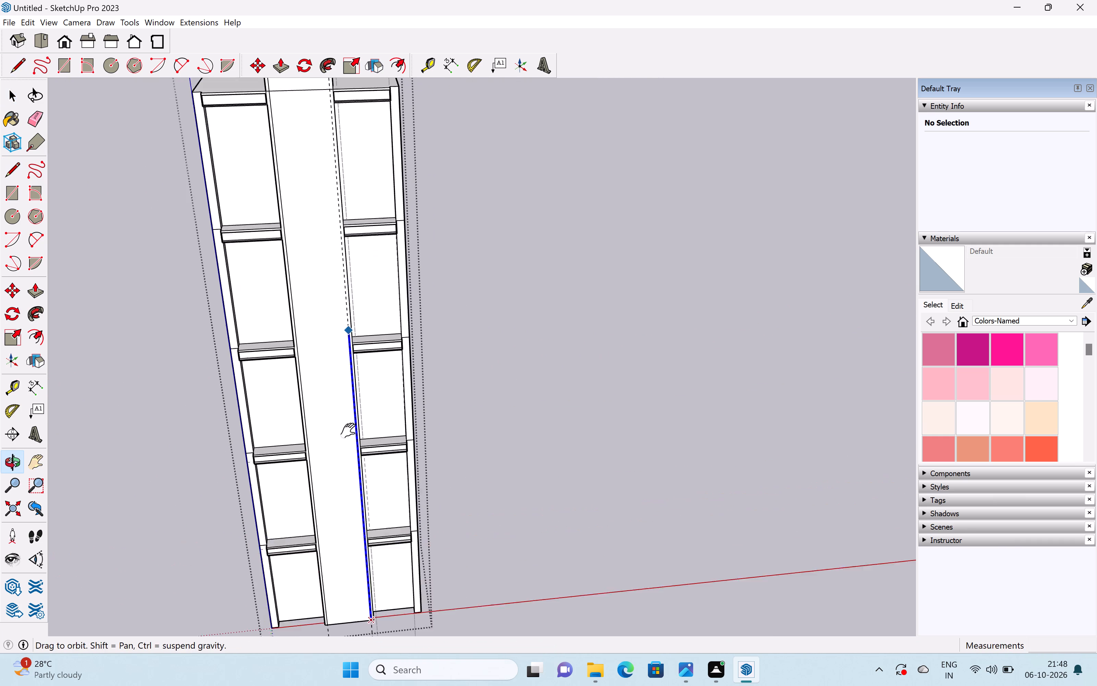
{"action": "middle_click_drag", "start_coordinate": [348, 430], "coordinate": [364, 586], "text": "shift"}
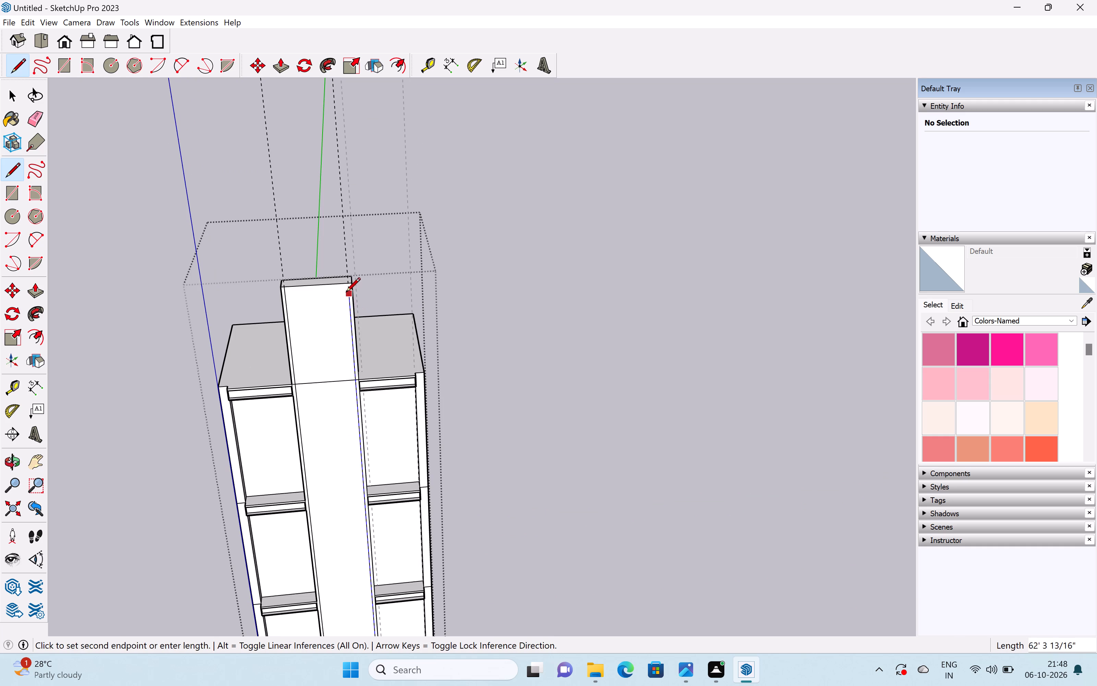
{"action": "left_click", "coordinate": [345, 288]}
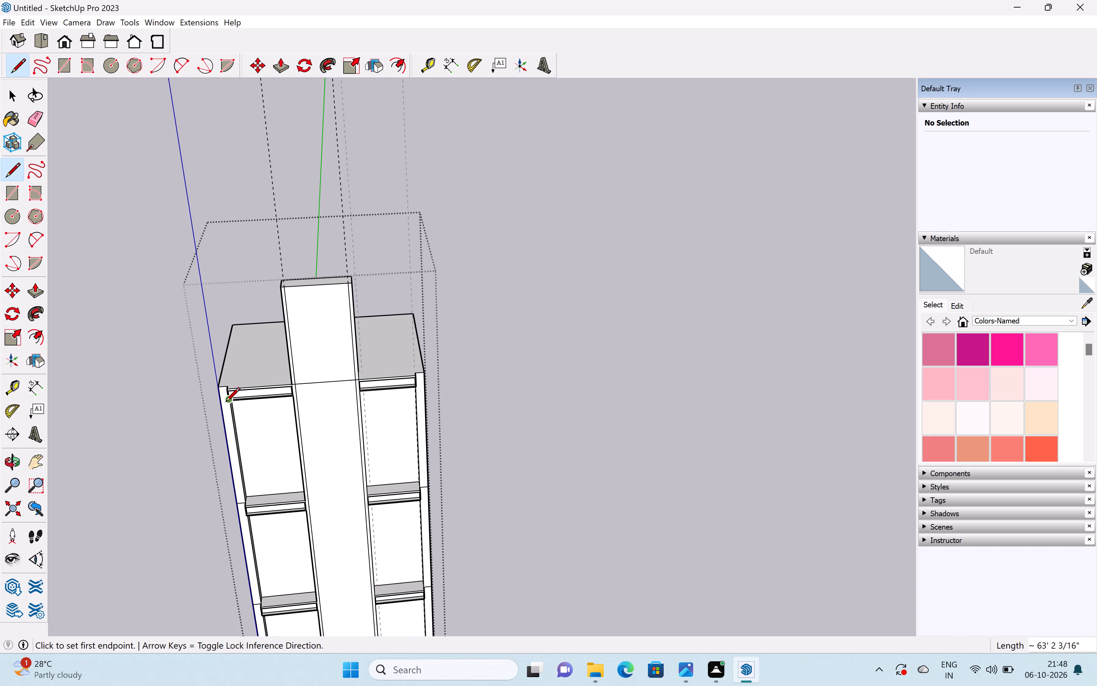
{"action": "key", "text": "Escape"}
{"action": "key", "text": "space"}
Pull the part of the narrow left border above the roof line outward so it projects 2 1/4" from the strip's front face.
{"action": "middle_click_drag", "start_coordinate": [255, 407], "coordinate": [383, 373]}
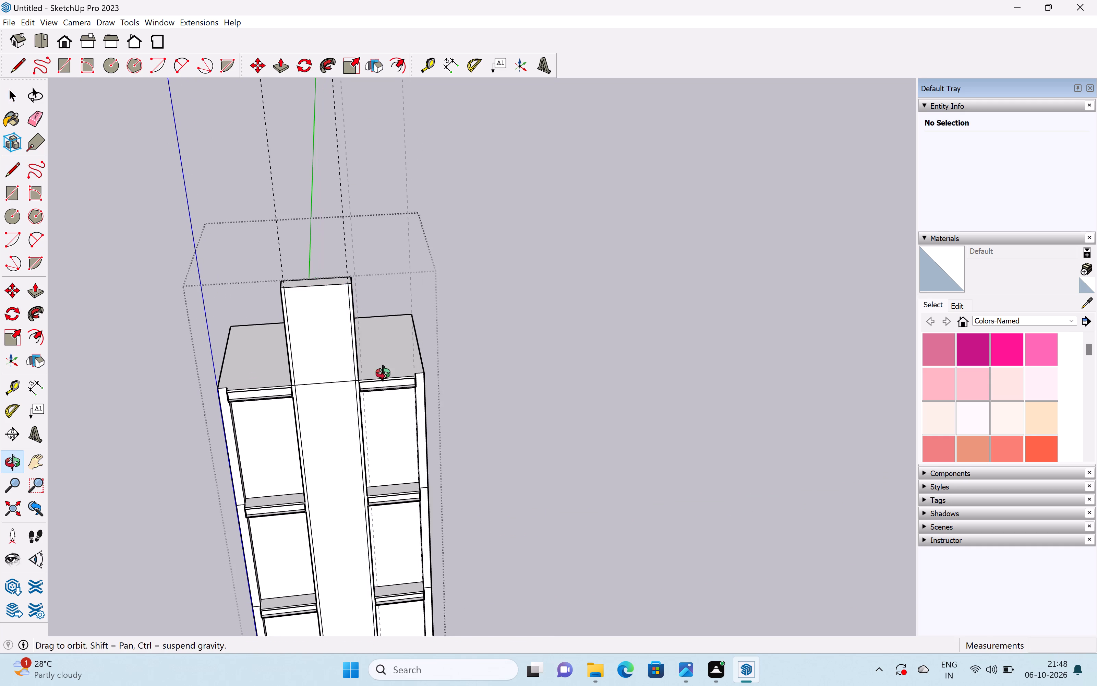
{"action": "middle_click_drag", "start_coordinate": [383, 373], "coordinate": [405, 371]}
{"action": "key", "text": "space"}
{"action": "scroll", "coordinate": [293, 373], "scroll_direction": "up", "scroll_amount": 5}
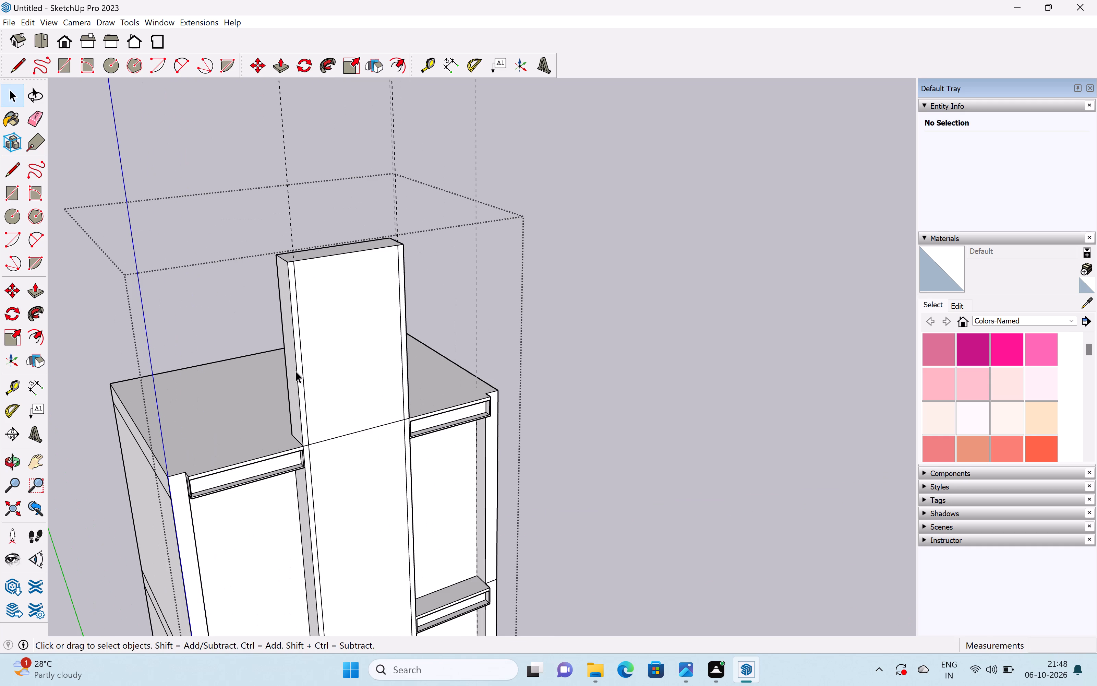
{"action": "key", "text": "p"}
{"action": "scroll", "coordinate": [300, 370], "scroll_direction": "up", "scroll_amount": 4}
{"action": "left_click_drag", "start_coordinate": [300, 370], "coordinate": [307, 373]}
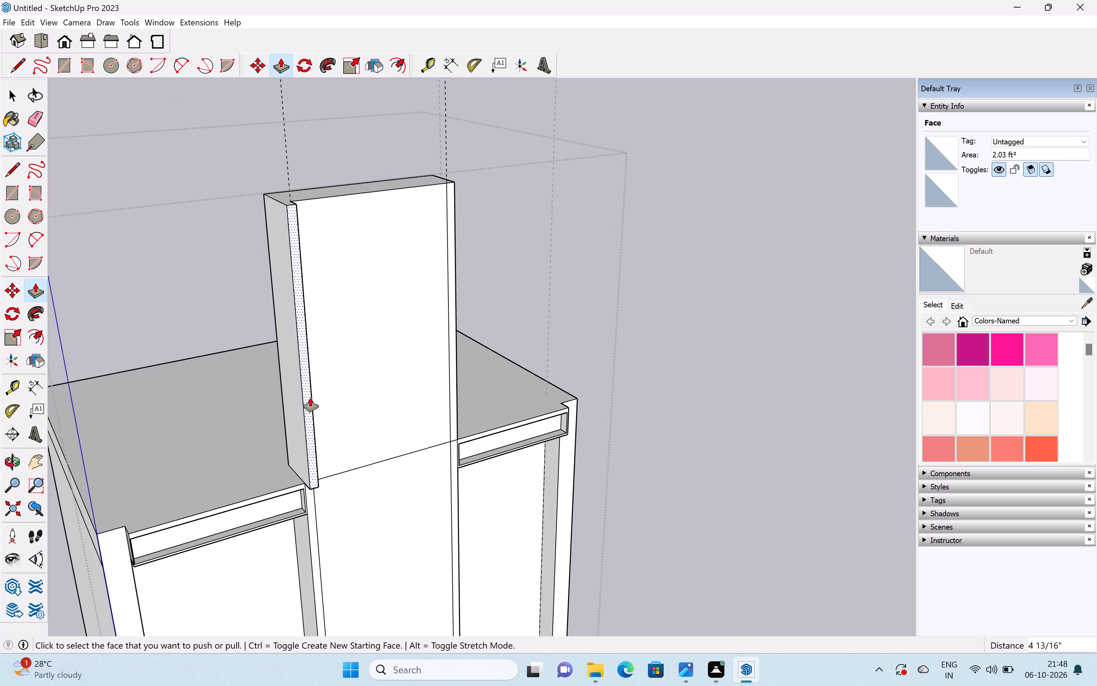
{"action": "middle_click_drag", "start_coordinate": [328, 454], "coordinate": [327, 359]}
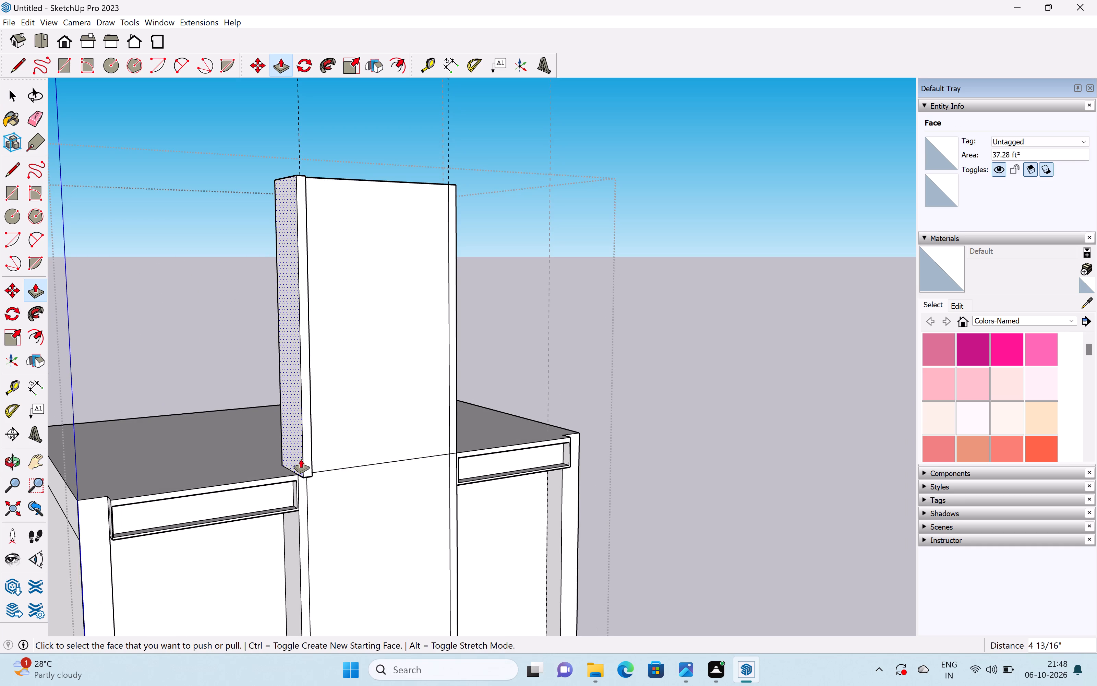
{"action": "left_click", "coordinate": [310, 456]}
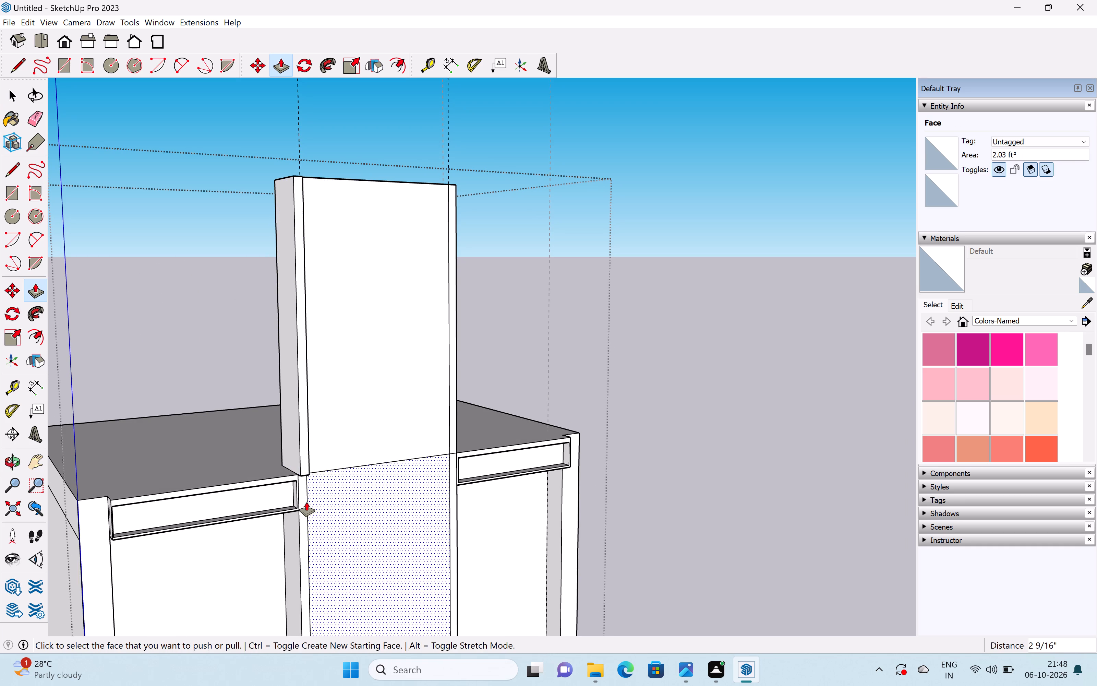
Pull the left border's long part below the roof line outward by 2 1/4", flush with the part above.
{"action": "left_click_drag", "start_coordinate": [306, 502], "coordinate": [306, 448]}
{"action": "scroll", "coordinate": [329, 449], "scroll_direction": "down", "scroll_amount": 1}
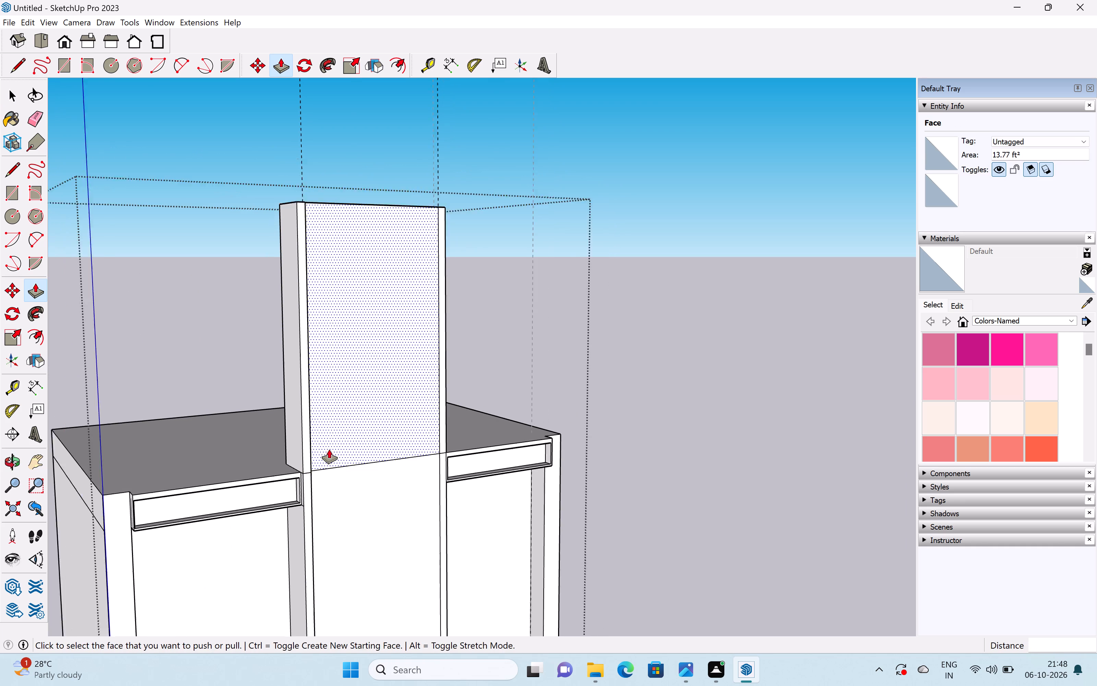
{"action": "scroll", "coordinate": [329, 449], "scroll_direction": "down", "scroll_amount": 1}
{"action": "middle_click_drag", "start_coordinate": [306, 526], "coordinate": [482, 522]}
{"action": "middle_click_drag", "start_coordinate": [449, 517], "coordinate": [104, 541]}
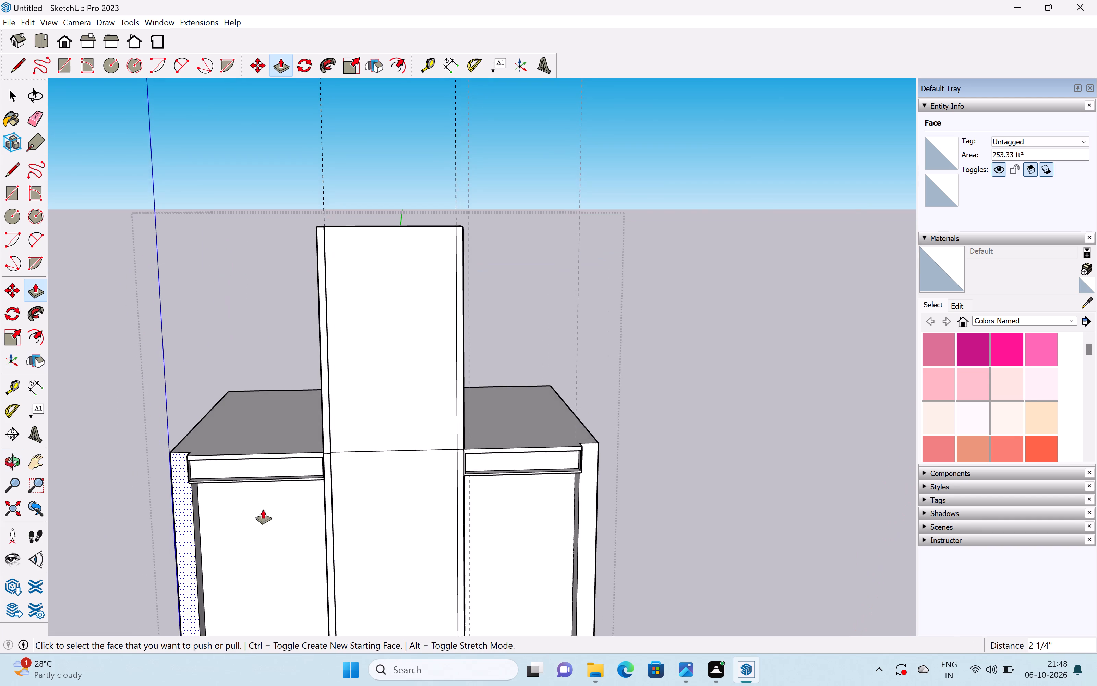
{"action": "scroll", "coordinate": [283, 500], "scroll_direction": "up", "scroll_amount": 5}
{"action": "left_click", "coordinate": [356, 443]}
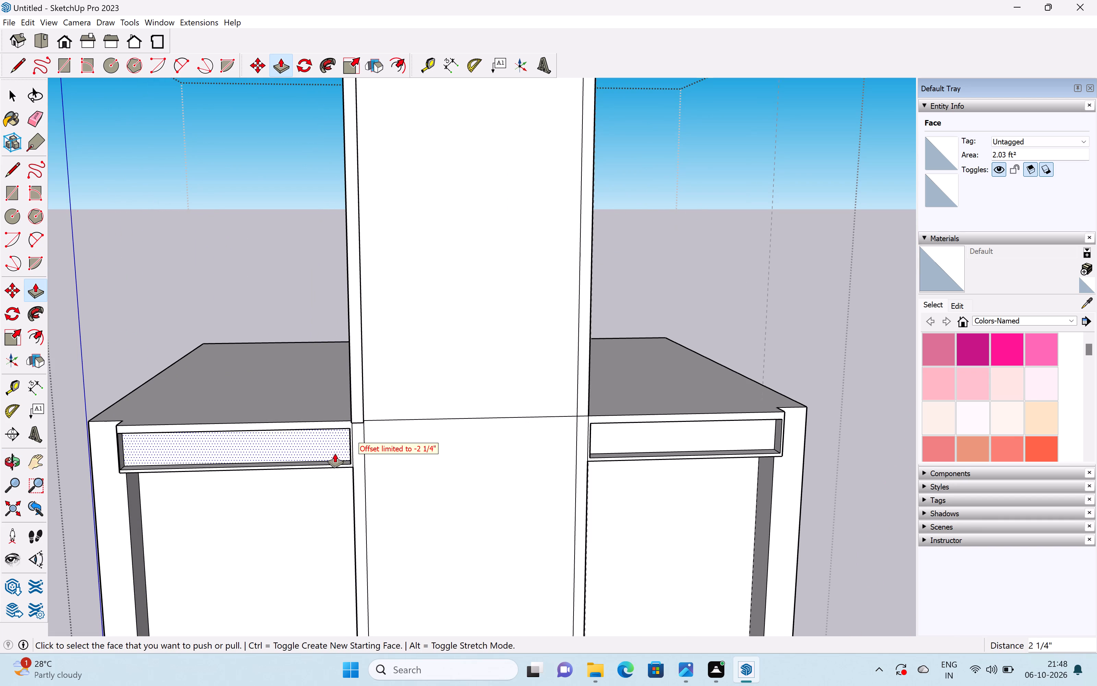
{"action": "left_click_drag", "start_coordinate": [355, 475], "coordinate": [359, 403]}
Pull the part of the narrow right border above the roof line outward by 2 1/4", matching the left border.
{"action": "middle_click_drag", "start_coordinate": [396, 440], "coordinate": [193, 542]}
{"action": "scroll", "coordinate": [217, 531], "scroll_direction": "down", "scroll_amount": 4}
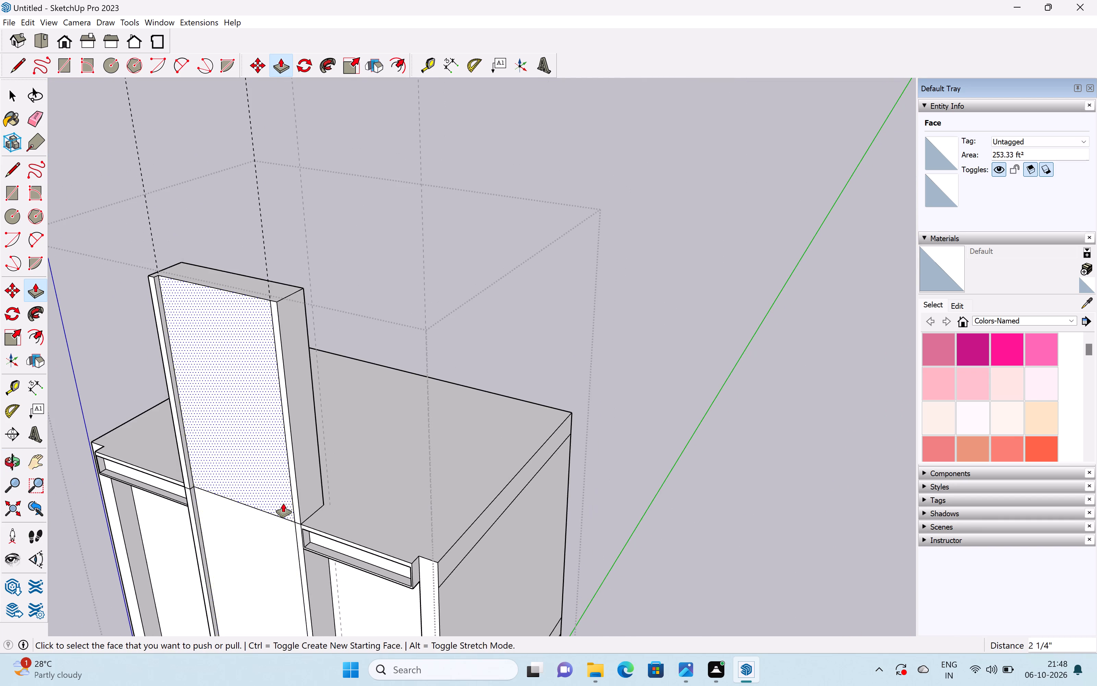
{"action": "scroll", "coordinate": [286, 502], "scroll_direction": "up", "scroll_amount": 3}
{"action": "left_click_drag", "start_coordinate": [296, 497], "coordinate": [140, 426]}
Pull the narrow right border's long part below the roof line outward by 2 1/4", matching the part above.
{"action": "middle_click_drag", "start_coordinate": [307, 516], "coordinate": [329, 328], "text": "shift"}
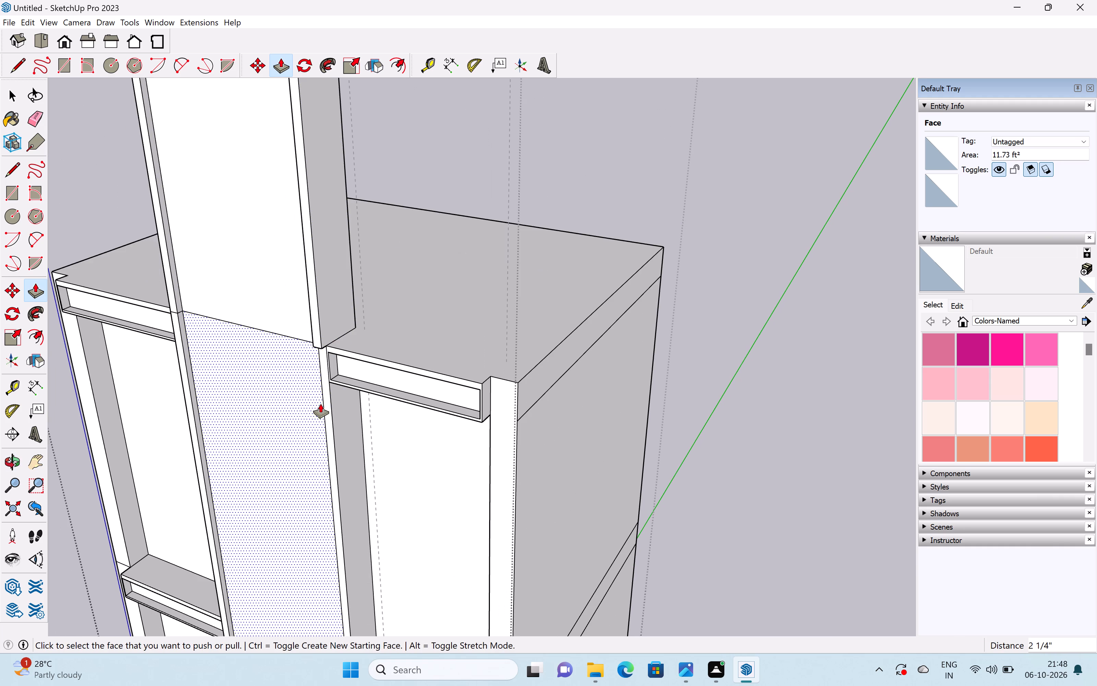
{"action": "double_click", "coordinate": [326, 417]}
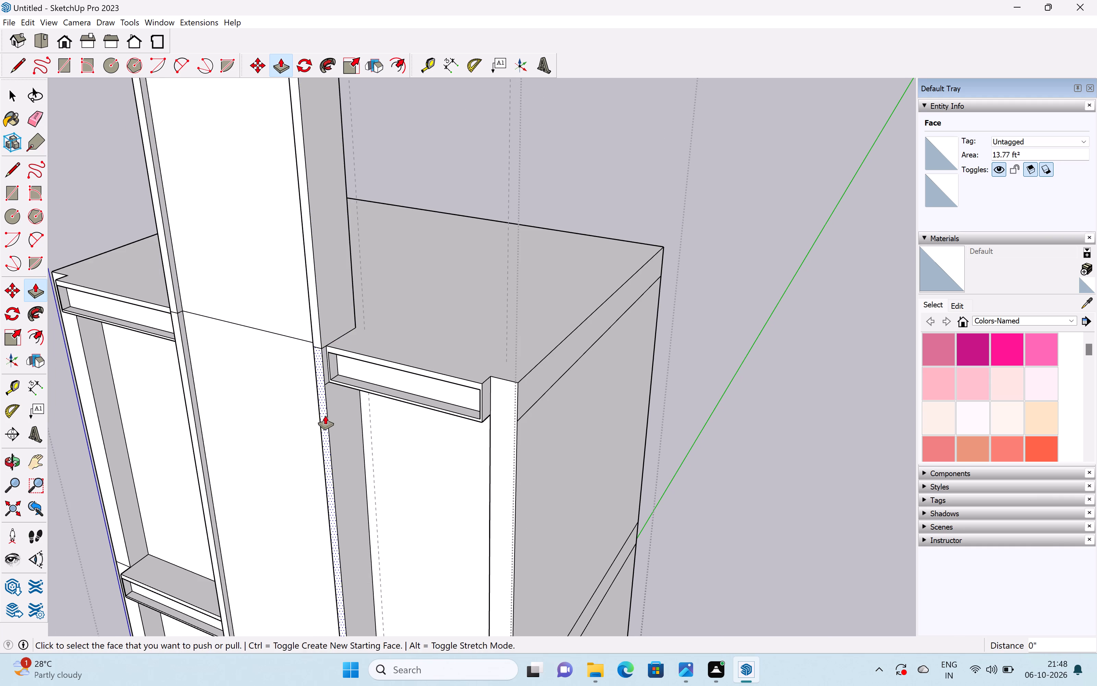
{"action": "scroll", "coordinate": [324, 413], "scroll_direction": "down", "scroll_amount": 1}
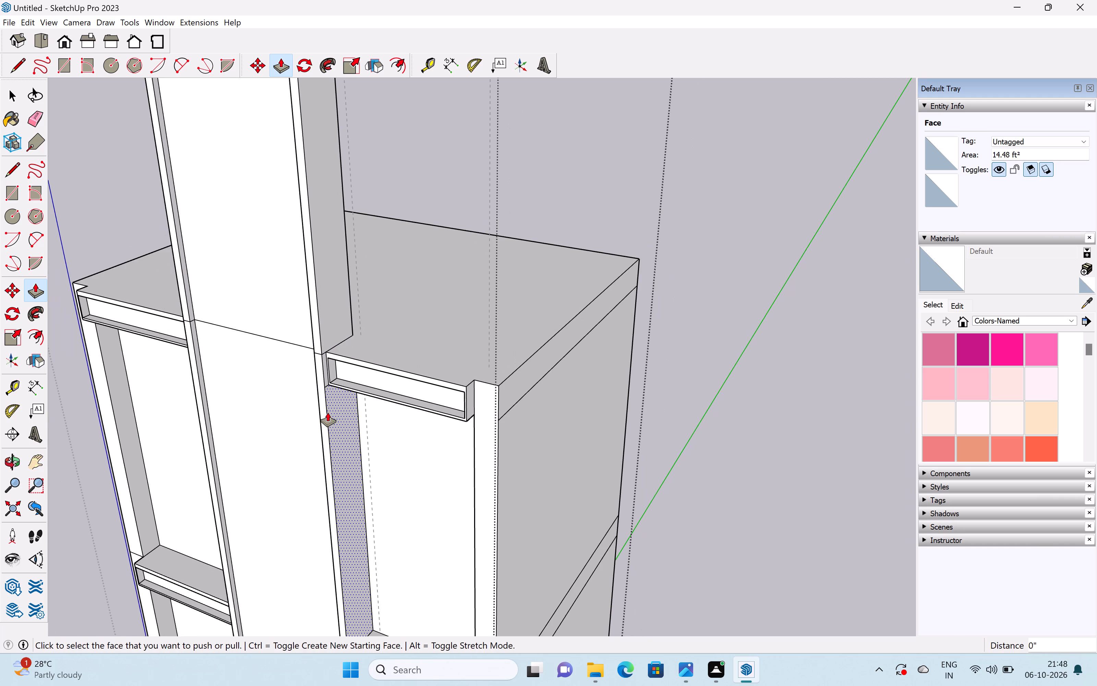
{"action": "key", "text": "Escape"}
{"action": "scroll", "coordinate": [352, 418], "scroll_direction": "down", "scroll_amount": 10}
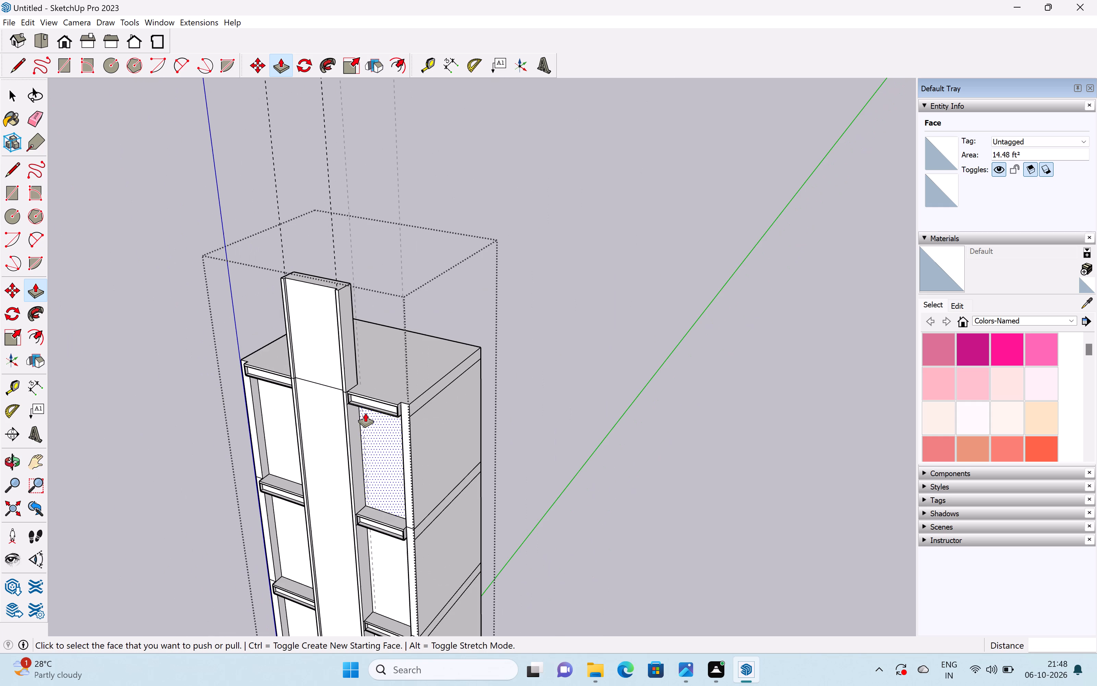
{"action": "key", "text": "space"}
Examine the framed central strip and the upper storeys from the front and from both sides.
{"action": "middle_click_drag", "start_coordinate": [340, 415], "coordinate": [475, 359]}
{"action": "scroll", "coordinate": [468, 363], "scroll_direction": "down", "scroll_amount": 3}
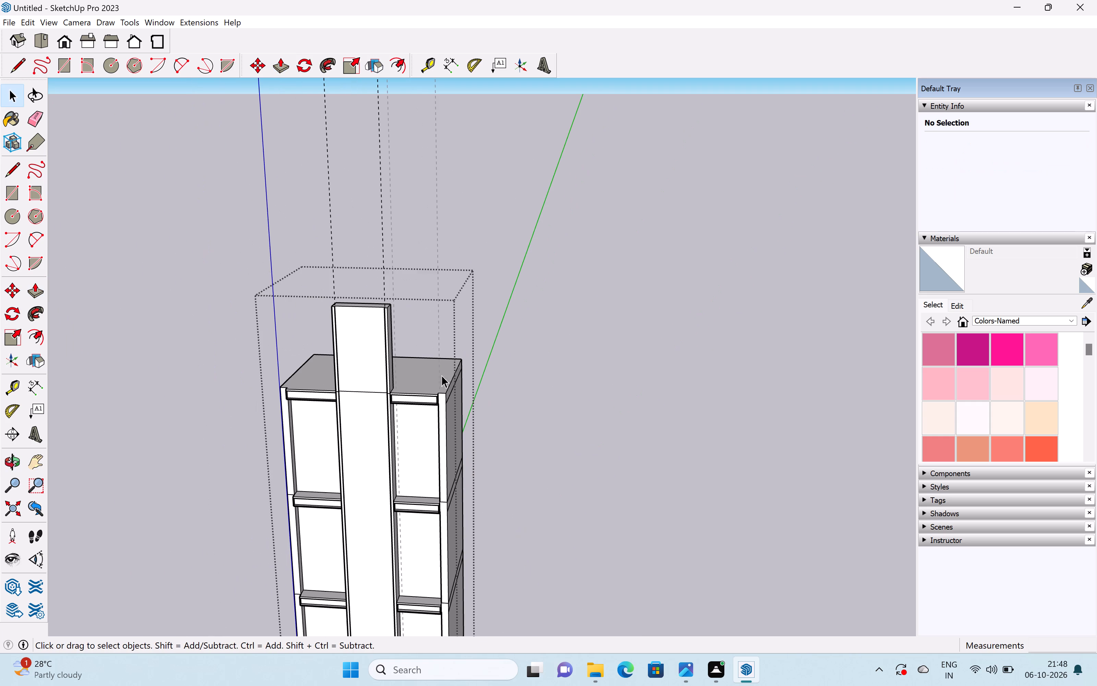
{"action": "middle_click_drag", "start_coordinate": [365, 413], "coordinate": [427, 396]}
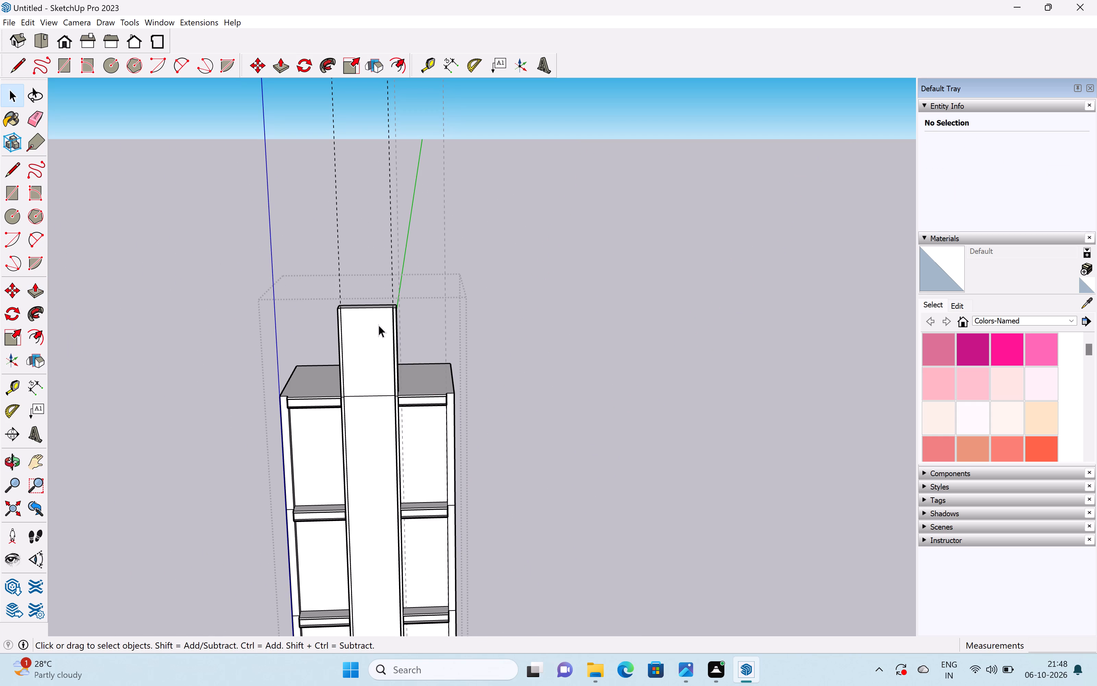
{"action": "scroll", "coordinate": [371, 317], "scroll_direction": "down", "scroll_amount": 4}
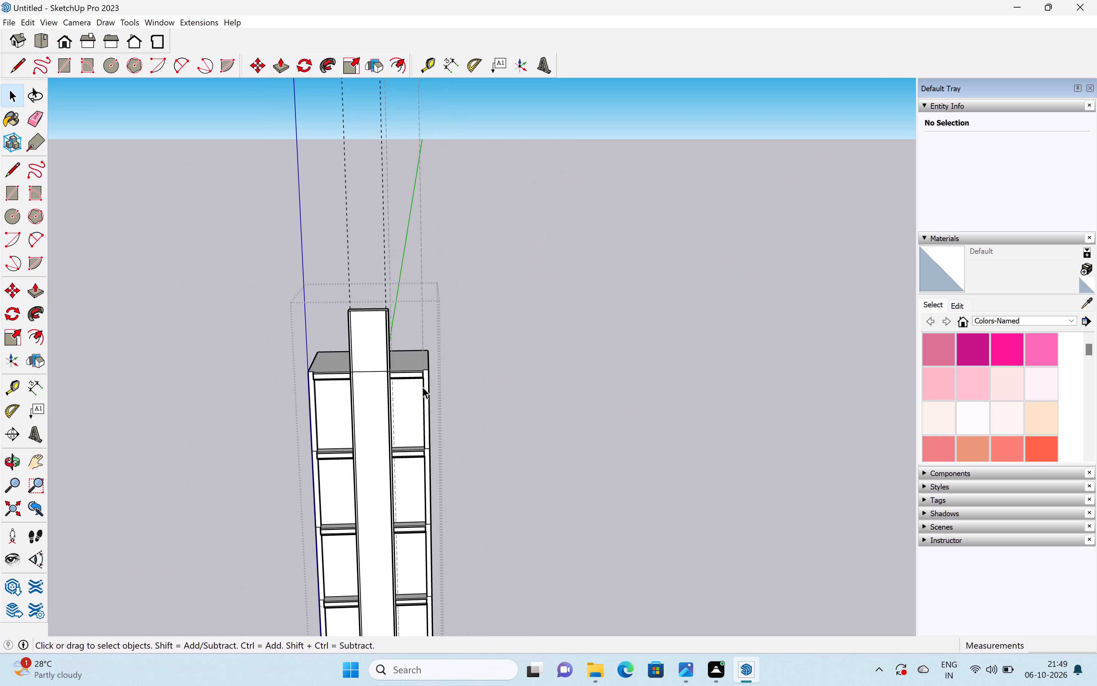
{"action": "scroll", "coordinate": [428, 375], "scroll_direction": "up", "scroll_amount": 4}
{"action": "middle_click_drag", "start_coordinate": [427, 374], "coordinate": [431, 429]}
{"action": "scroll", "coordinate": [434, 362], "scroll_direction": "up", "scroll_amount": 5}
{"action": "middle_click_drag", "start_coordinate": [417, 390], "coordinate": [1, 489]}
{"action": "scroll", "coordinate": [2, 489], "scroll_direction": "up", "scroll_amount": 1}
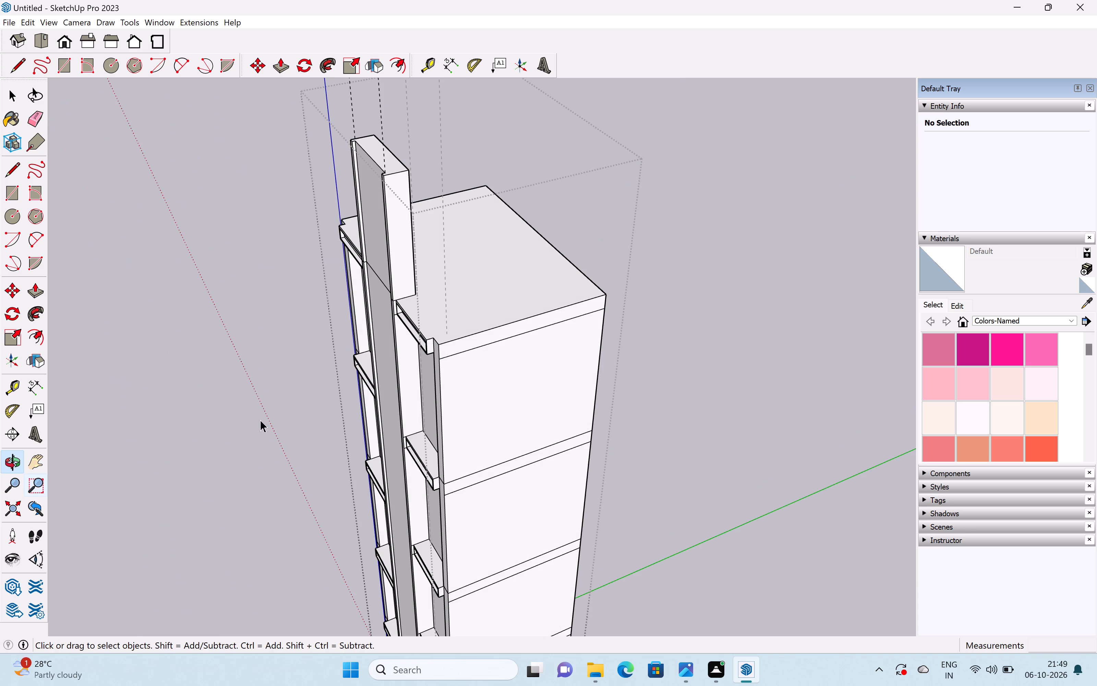
{"action": "middle_click_drag", "start_coordinate": [462, 359], "coordinate": [503, 347]}
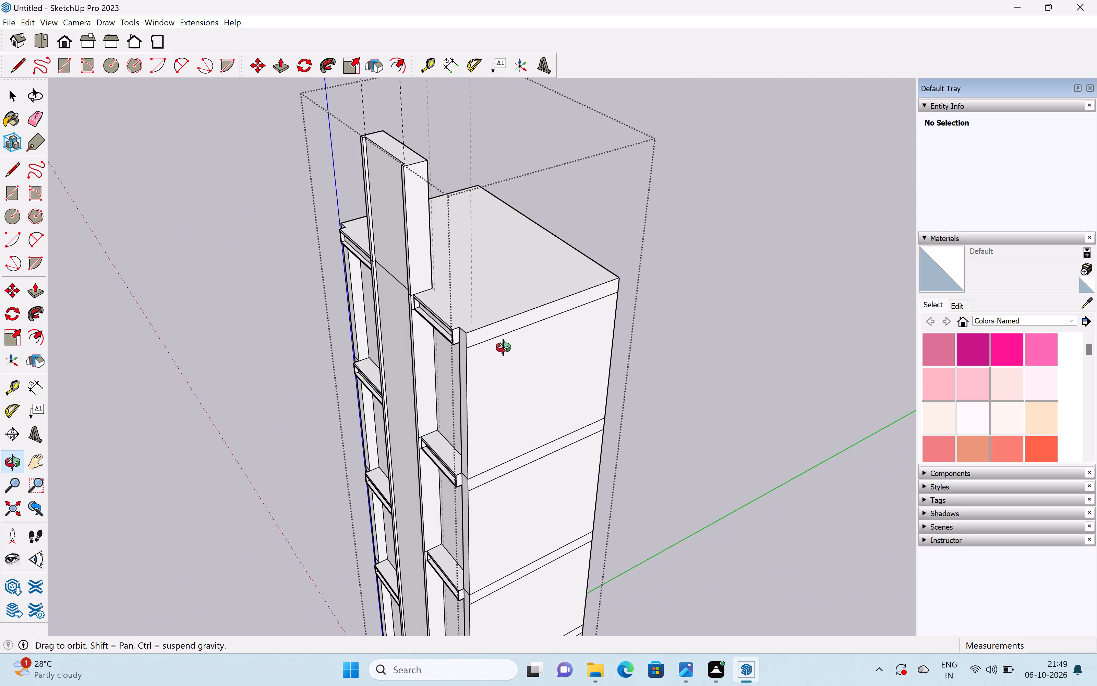
{"action": "middle_click_drag", "start_coordinate": [503, 347], "coordinate": [477, 348]}
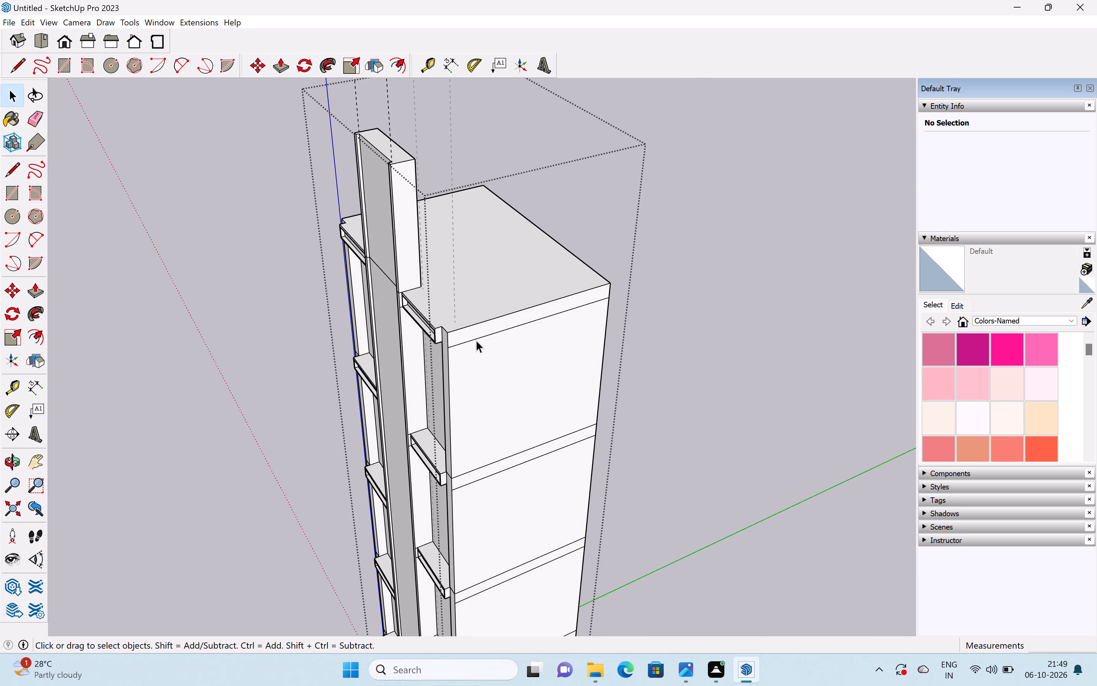
{"action": "scroll", "coordinate": [476, 340], "scroll_direction": "down", "scroll_amount": 4}
{"action": "middle_click_drag", "start_coordinate": [441, 371], "coordinate": [672, 309]}
{"action": "middle_click_drag", "start_coordinate": [571, 357], "coordinate": [793, 296]}
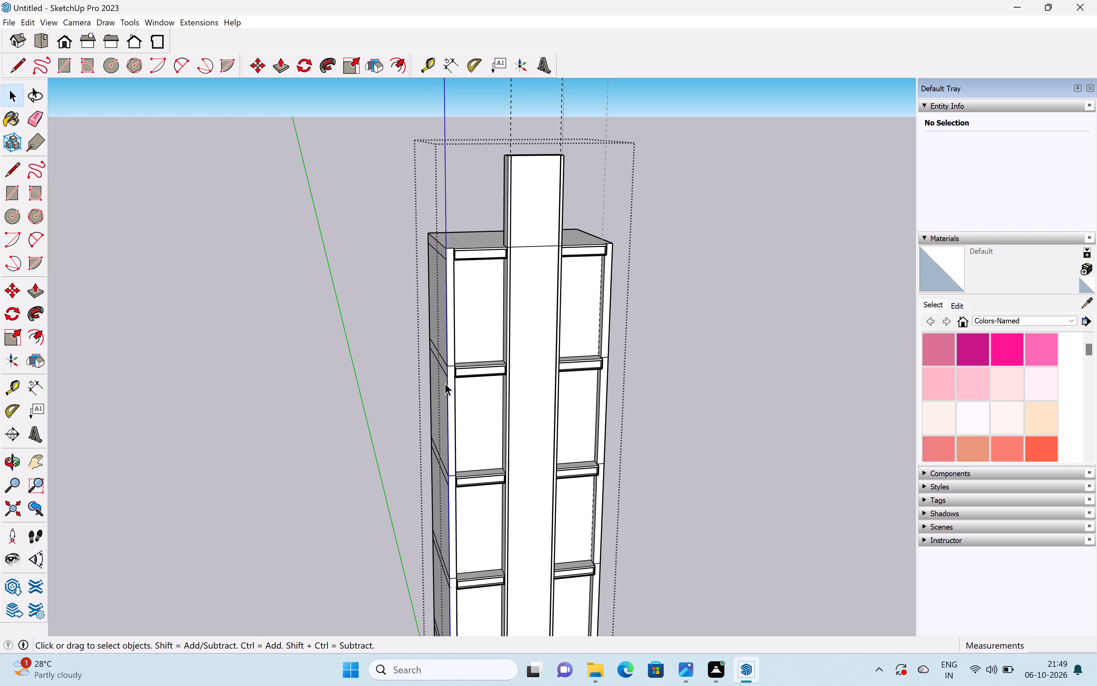
Erase the short horizontal floor lines crossing the left corner column's front face at the upper two intermediate floor levels.
{"action": "middle_click_drag", "start_coordinate": [454, 382], "coordinate": [575, 355]}
{"action": "scroll", "coordinate": [458, 381], "scroll_direction": "up", "scroll_amount": 6}
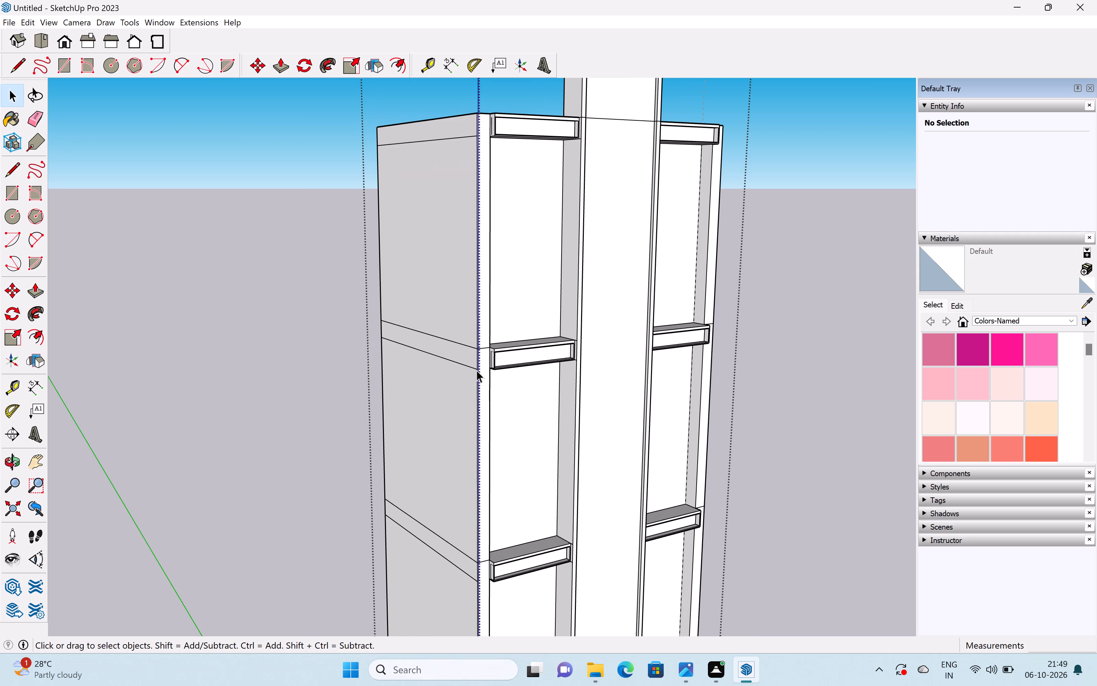
{"action": "key", "text": "e"}
{"action": "left_click_drag", "start_coordinate": [485, 344], "coordinate": [485, 355]}
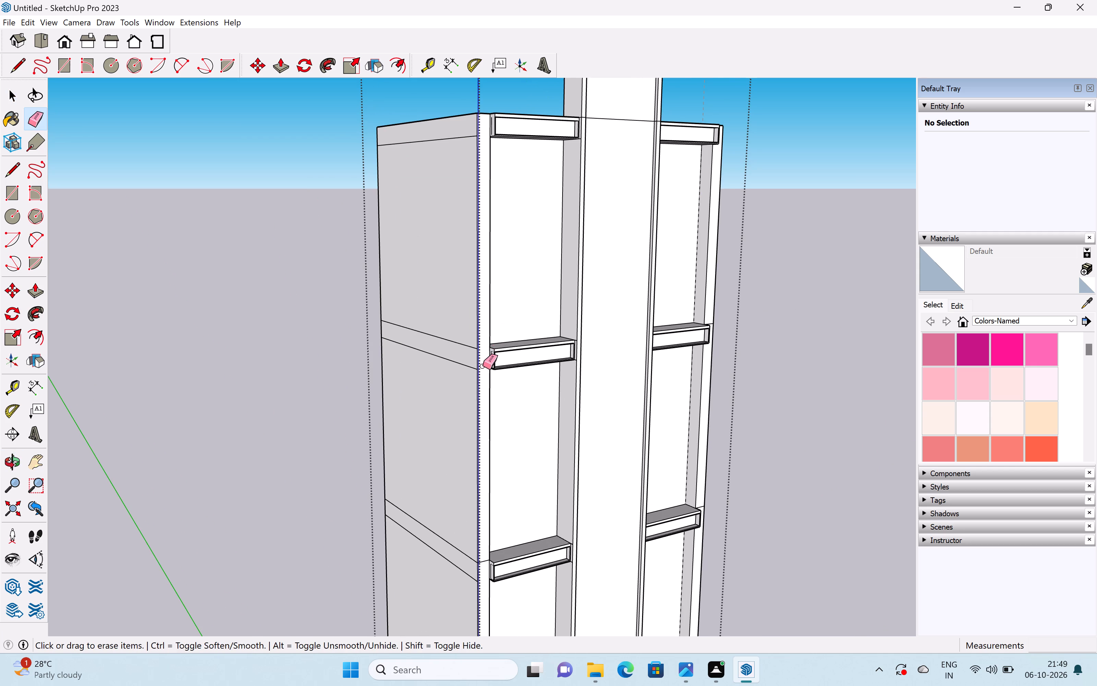
{"action": "scroll", "coordinate": [483, 363], "scroll_direction": "down", "scroll_amount": 3}
{"action": "middle_click_drag", "start_coordinate": [482, 393], "coordinate": [483, 205], "text": "shift"}
{"action": "scroll", "coordinate": [499, 354], "scroll_direction": "up", "scroll_amount": 5}
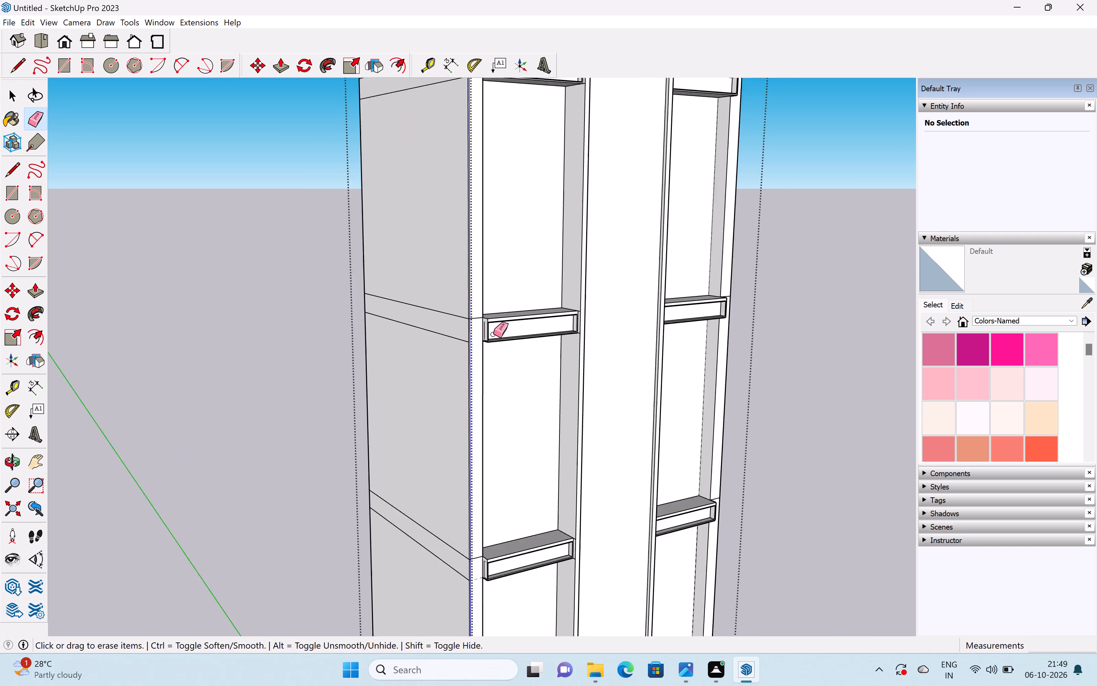
{"action": "left_click_drag", "start_coordinate": [473, 310], "coordinate": [474, 350]}
Erase the short horizontal floor lines crossing the left corner column's front face at the lower two intermediate floor levels.
{"action": "scroll", "coordinate": [476, 380], "scroll_direction": "down", "scroll_amount": 5}
{"action": "middle_click_drag", "start_coordinate": [476, 499], "coordinate": [468, 222], "text": "shift"}
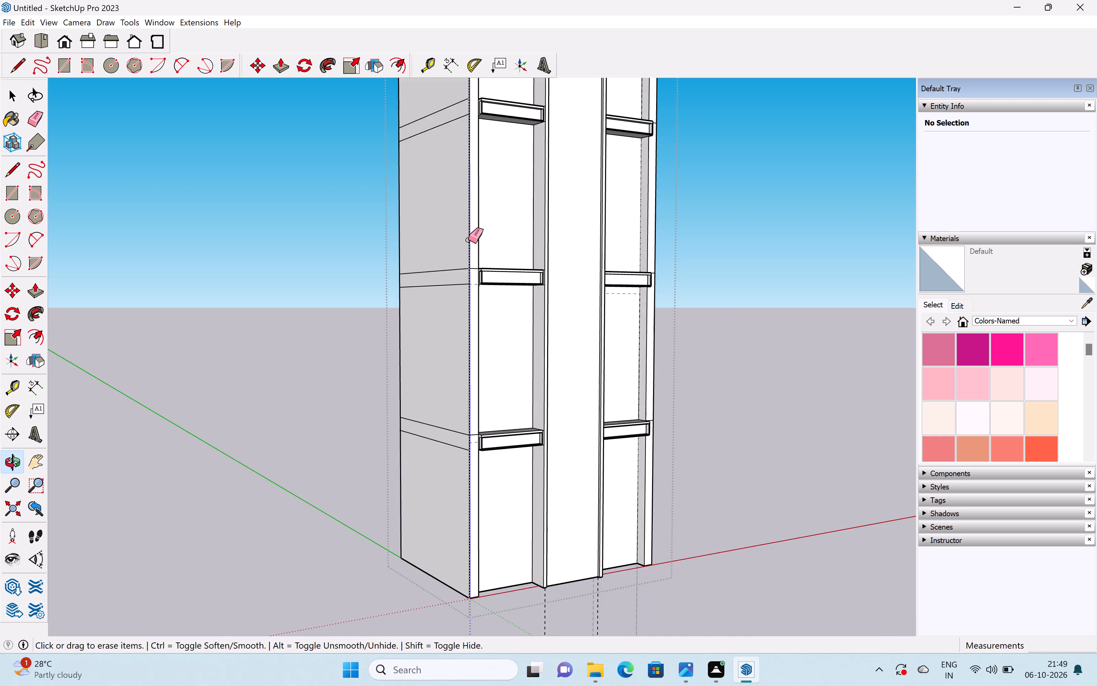
{"action": "scroll", "coordinate": [471, 258], "scroll_direction": "up", "scroll_amount": 10}
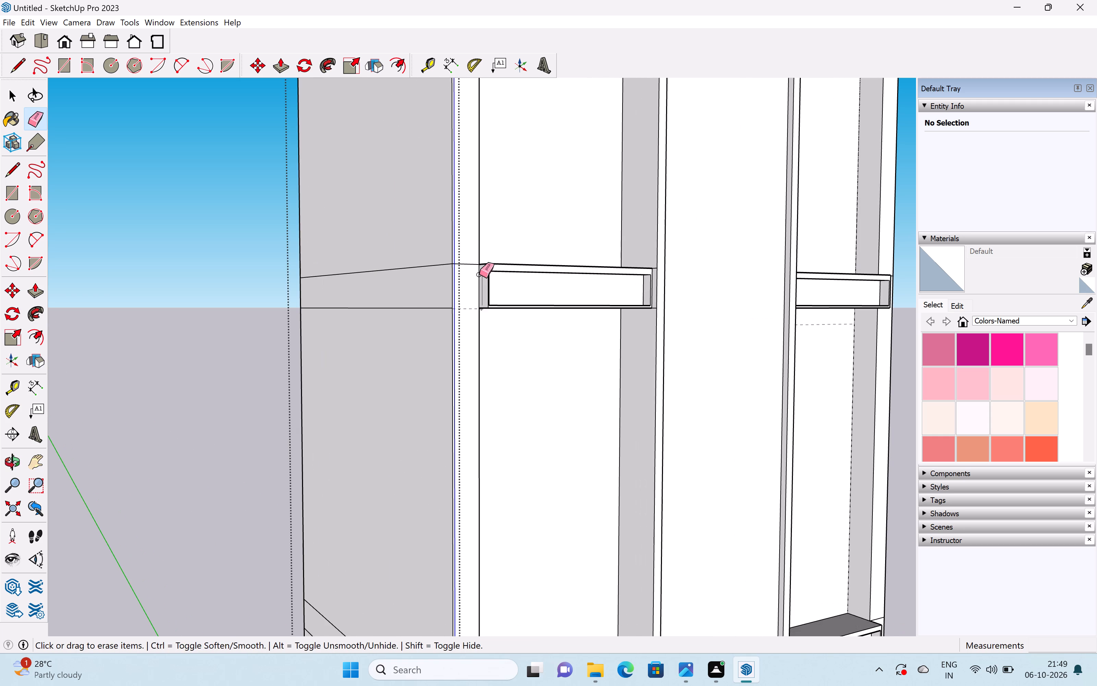
{"action": "left_click_drag", "start_coordinate": [470, 259], "coordinate": [473, 315]}
{"action": "scroll", "coordinate": [472, 314], "scroll_direction": "down", "scroll_amount": 9}
{"action": "middle_click_drag", "start_coordinate": [485, 468], "coordinate": [481, 257], "text": "shift"}
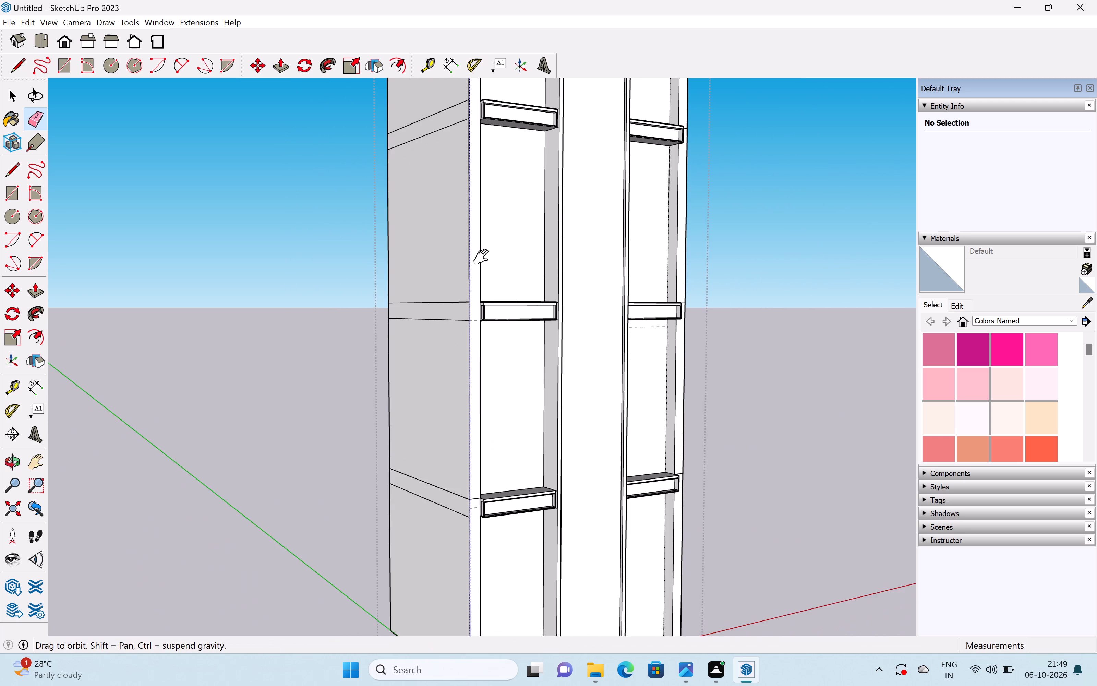
{"action": "middle_click_drag", "start_coordinate": [481, 257], "coordinate": [476, 229], "text": "shift"}
{"action": "scroll", "coordinate": [492, 331], "scroll_direction": "up", "scroll_amount": 5}
{"action": "left_click_drag", "start_coordinate": [443, 254], "coordinate": [453, 289]}
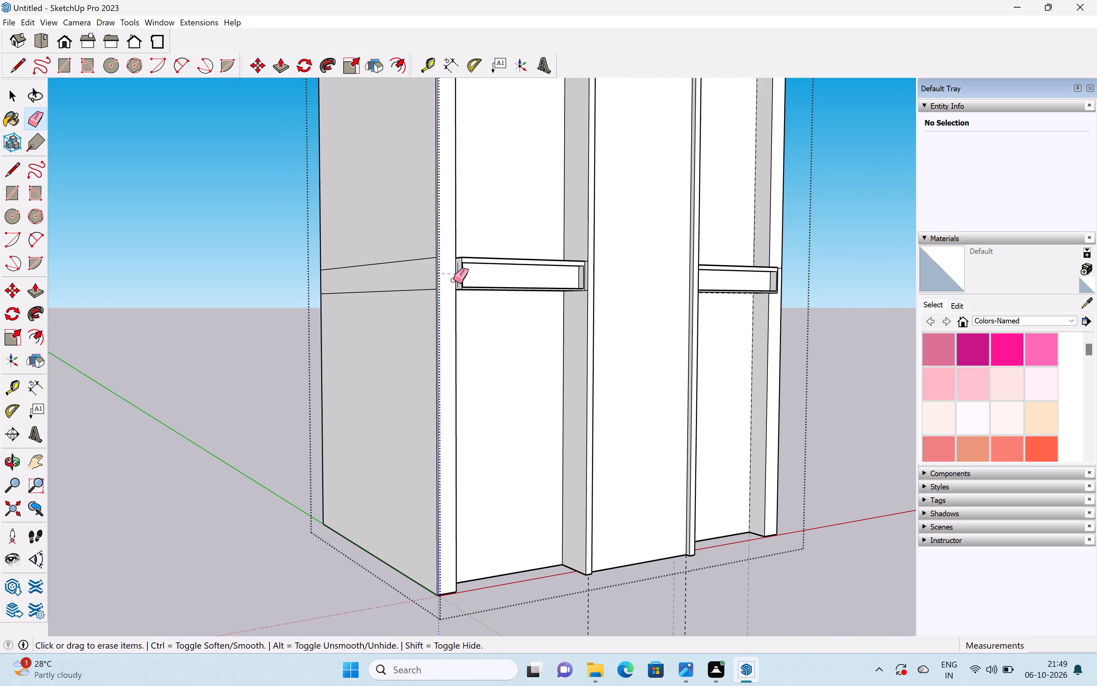
Erase the short horizontal floor lines crossing the right corner column's front face at the lowest intermediate floor level.
{"action": "scroll", "coordinate": [455, 280], "scroll_direction": "down", "scroll_amount": 7}
{"action": "middle_click_drag", "start_coordinate": [572, 306], "coordinate": [457, 328]}
{"action": "middle_click_drag", "start_coordinate": [555, 294], "coordinate": [327, 353]}
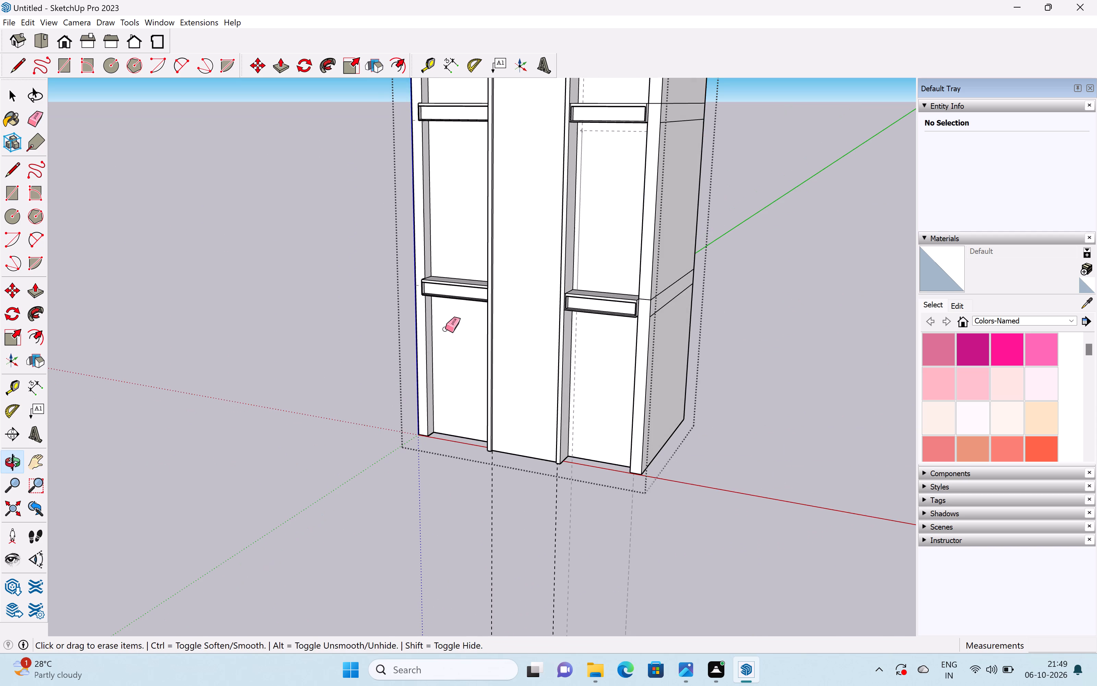
{"action": "scroll", "coordinate": [647, 305], "scroll_direction": "up", "scroll_amount": 4}
{"action": "left_click_drag", "start_coordinate": [648, 295], "coordinate": [652, 317]}
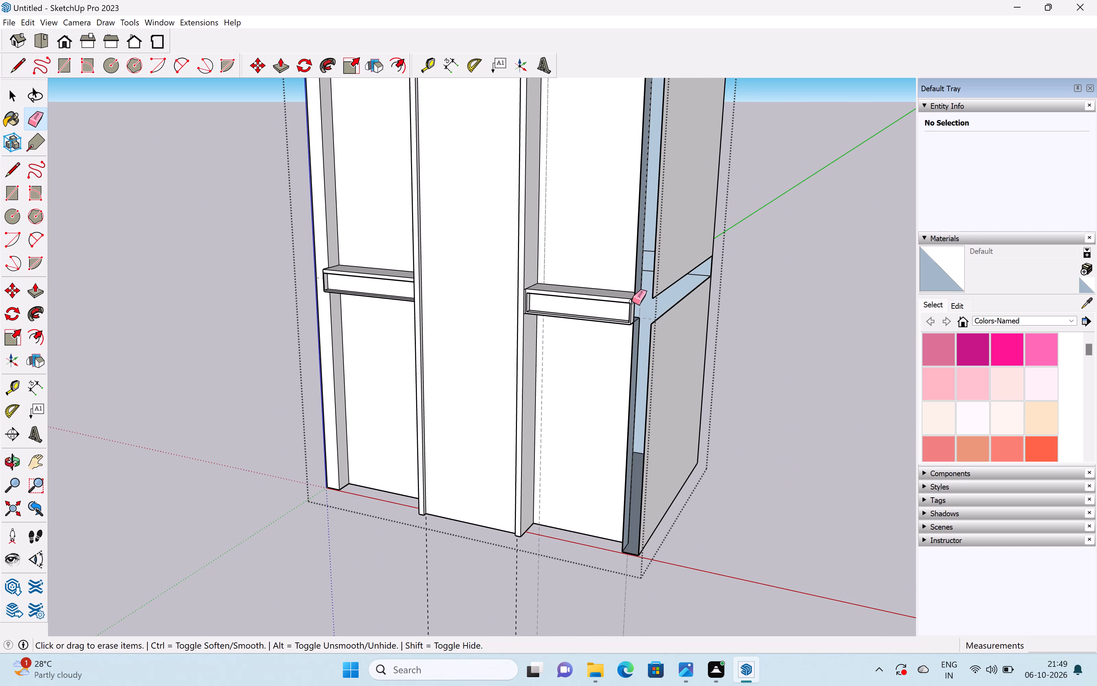
{"action": "key", "text": "ctrl+z"}
{"action": "scroll", "coordinate": [634, 298], "scroll_direction": "up", "scroll_amount": 3}
{"action": "left_click_drag", "start_coordinate": [642, 293], "coordinate": [647, 316]}
{"action": "scroll", "coordinate": [646, 303], "scroll_direction": "down", "scroll_amount": 5}
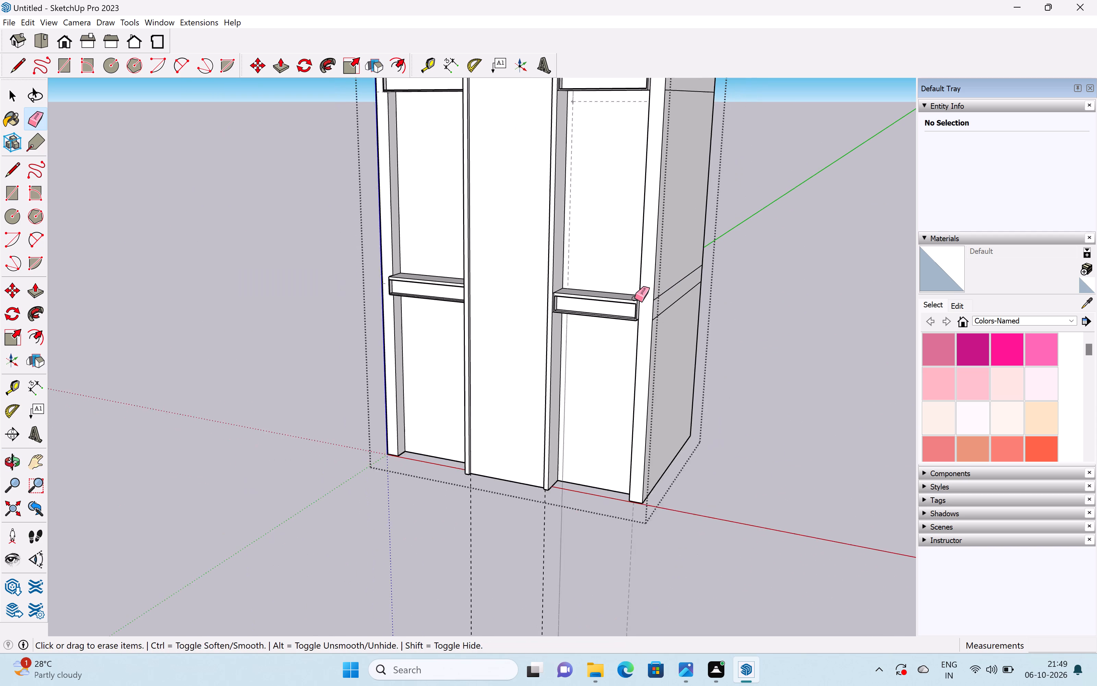
Erase the short horizontal floor lines crossing the right corner column's front face at the second floor level from the bottom.
{"action": "scroll", "coordinate": [635, 298], "scroll_direction": "down", "scroll_amount": 8}
{"action": "middle_click_drag", "start_coordinate": [610, 276], "coordinate": [442, 519], "text": "shift"}
{"action": "scroll", "coordinate": [459, 475], "scroll_direction": "up", "scroll_amount": 4}
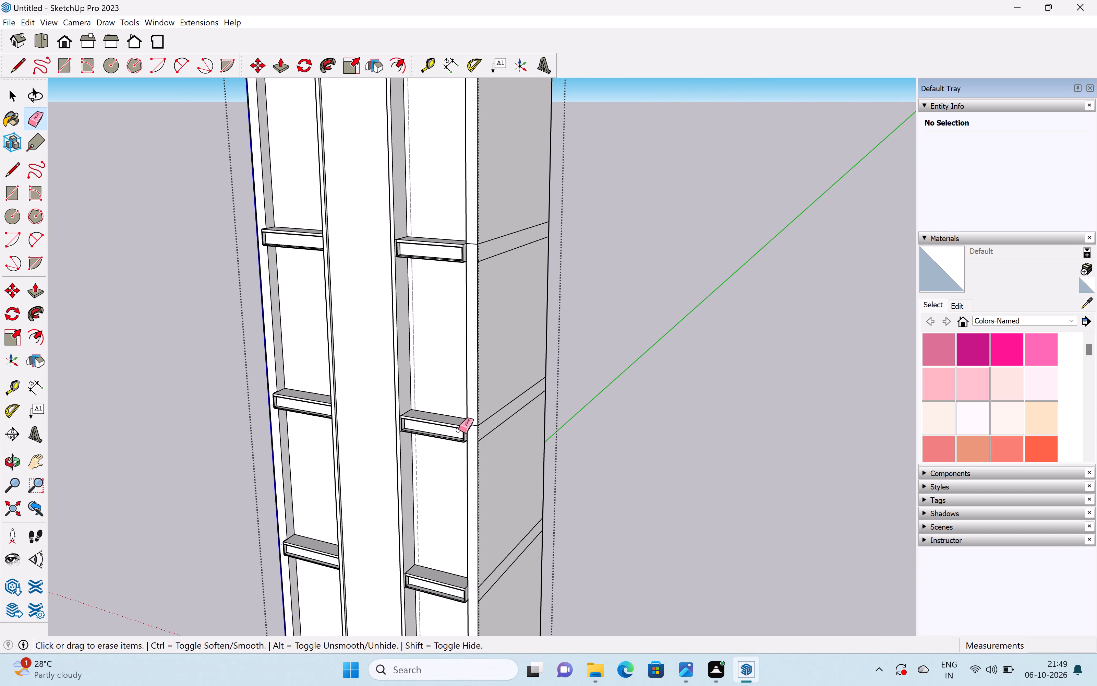
{"action": "scroll", "coordinate": [463, 428], "scroll_direction": "up", "scroll_amount": 6}
{"action": "left_click_drag", "start_coordinate": [482, 416], "coordinate": [480, 441]}
{"action": "scroll", "coordinate": [524, 225], "scroll_direction": "down", "scroll_amount": 7}
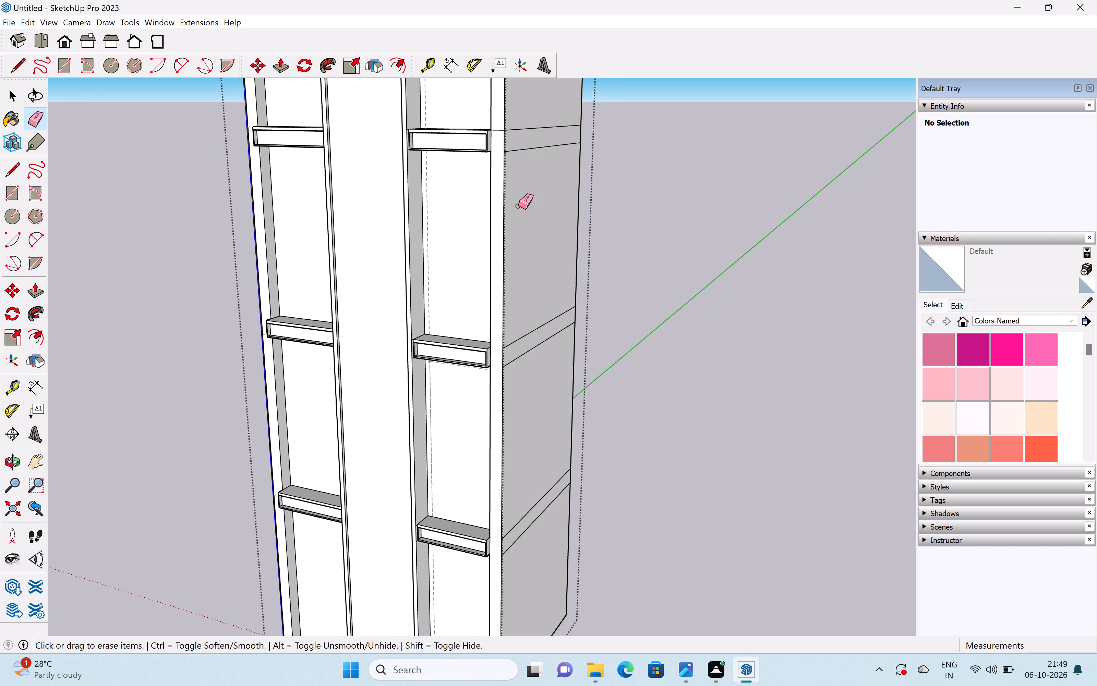
Erase the short horizontal floor lines crossing the right corner column's front face at the topmost intermediate level below the roof.
{"action": "middle_click_drag", "start_coordinate": [517, 214], "coordinate": [466, 412]}
{"action": "middle_click_drag", "start_coordinate": [487, 222], "coordinate": [529, 60]}
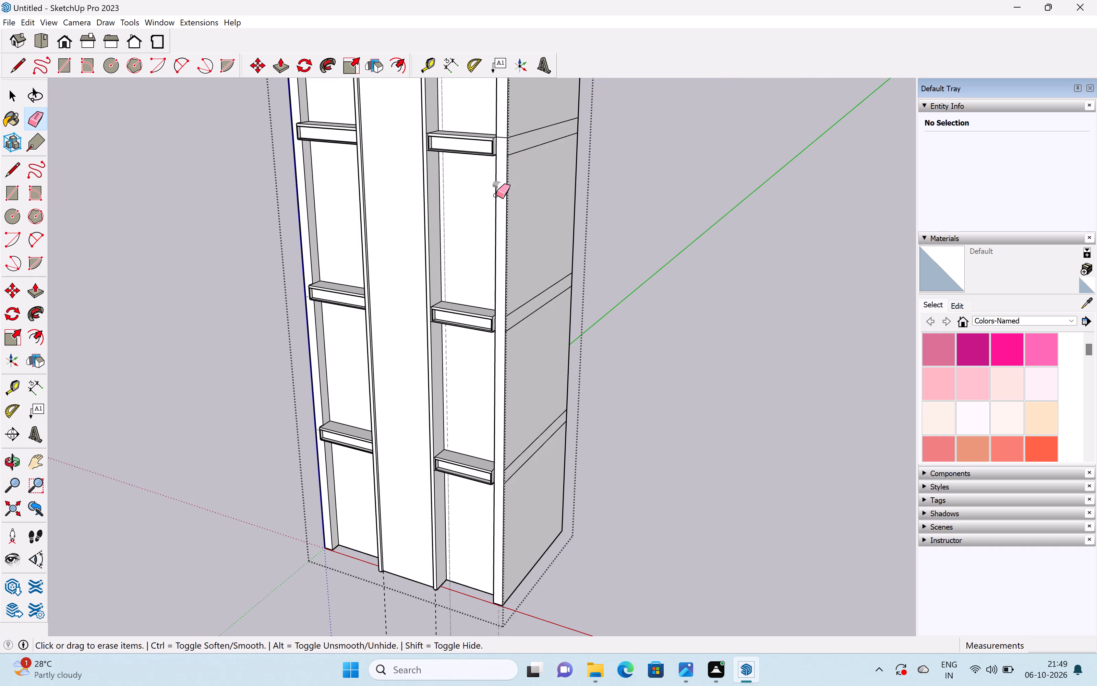
{"action": "middle_click_drag", "start_coordinate": [496, 193], "coordinate": [494, 457], "text": "shift"}
{"action": "scroll", "coordinate": [496, 425], "scroll_direction": "up", "scroll_amount": 4}
{"action": "left_click_drag", "start_coordinate": [503, 125], "coordinate": [511, 154]}
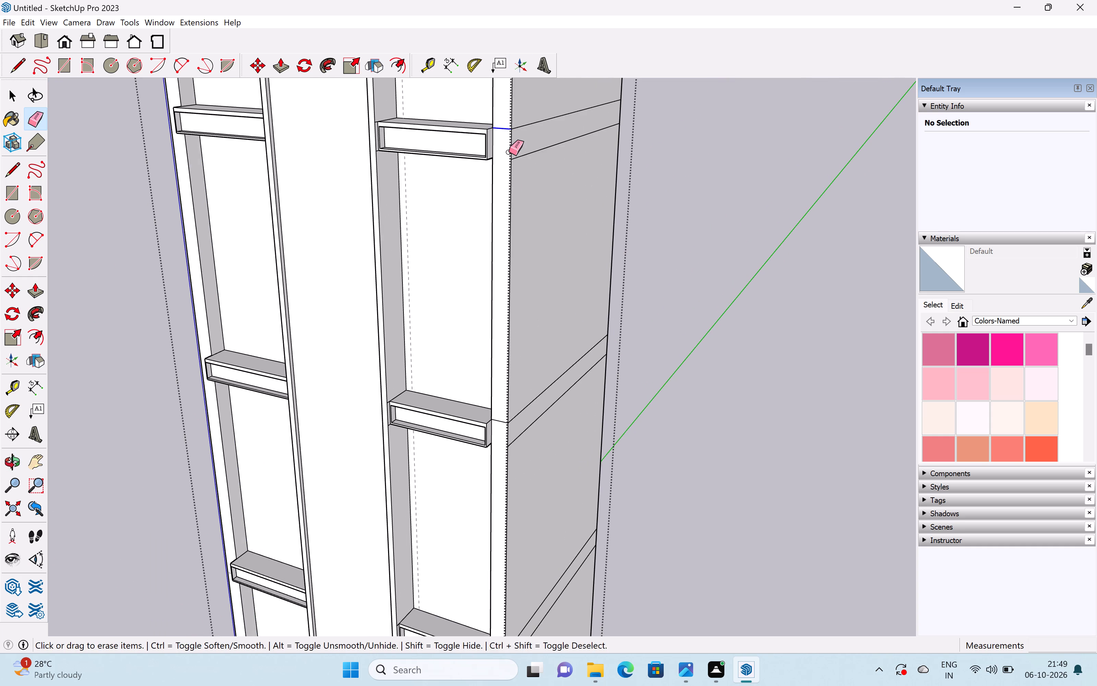
{"action": "scroll", "coordinate": [506, 151], "scroll_direction": "down", "scroll_amount": 5}
{"action": "key", "text": "ctrl+z"}
{"action": "scroll", "coordinate": [495, 145], "scroll_direction": "up", "scroll_amount": 8}
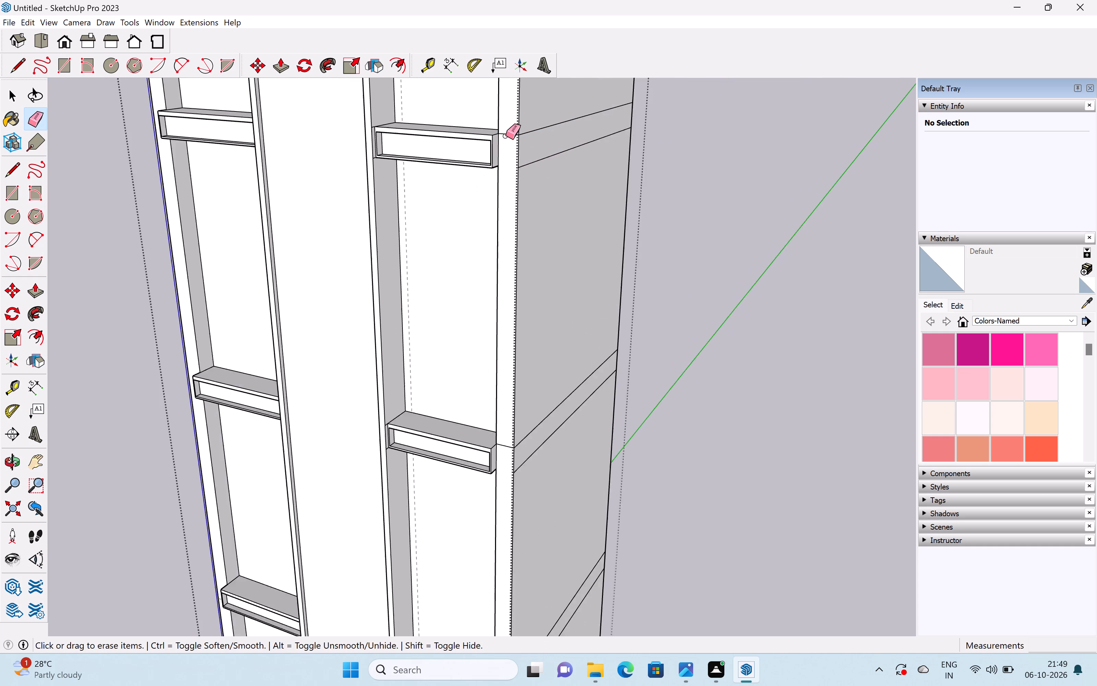
{"action": "left_click_drag", "start_coordinate": [507, 131], "coordinate": [507, 147]}
{"action": "scroll", "coordinate": [507, 151], "scroll_direction": "down", "scroll_amount": 12}
{"action": "middle_click_drag", "start_coordinate": [501, 174], "coordinate": [484, 364], "text": "shift"}
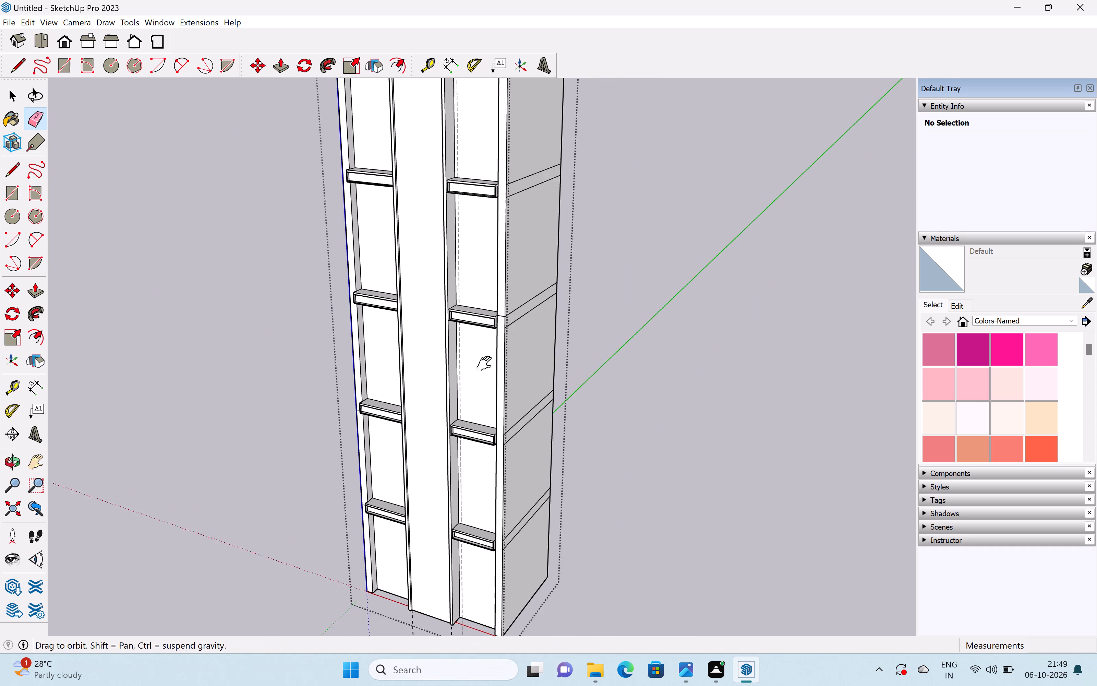
{"action": "middle_click_drag", "start_coordinate": [484, 364], "coordinate": [484, 507], "text": "shift"}
{"action": "scroll", "coordinate": [507, 339], "scroll_direction": "up", "scroll_amount": 5}
{"action": "key", "text": "space"}
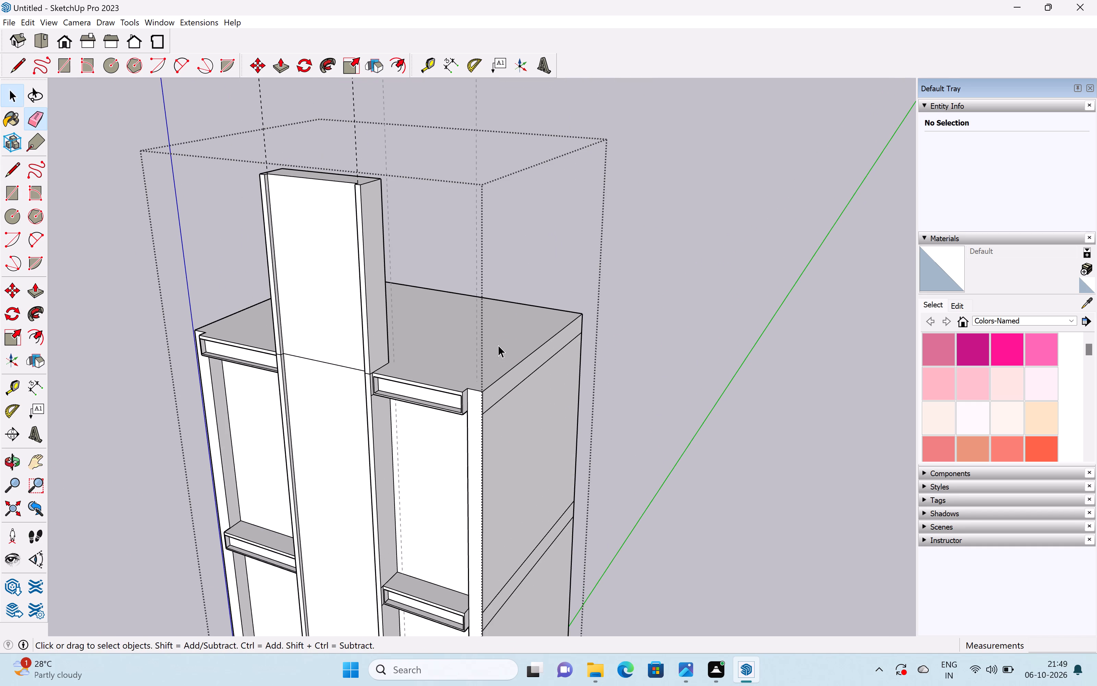
Examine the cleaned corner columns, the roof edge and the central strip from both sides of the front face.
{"action": "scroll", "coordinate": [498, 345], "scroll_direction": "down", "scroll_amount": 7}
{"action": "middle_click_drag", "start_coordinate": [318, 420], "coordinate": [582, 362]}
{"action": "scroll", "coordinate": [337, 422], "scroll_direction": "up", "scroll_amount": 2}
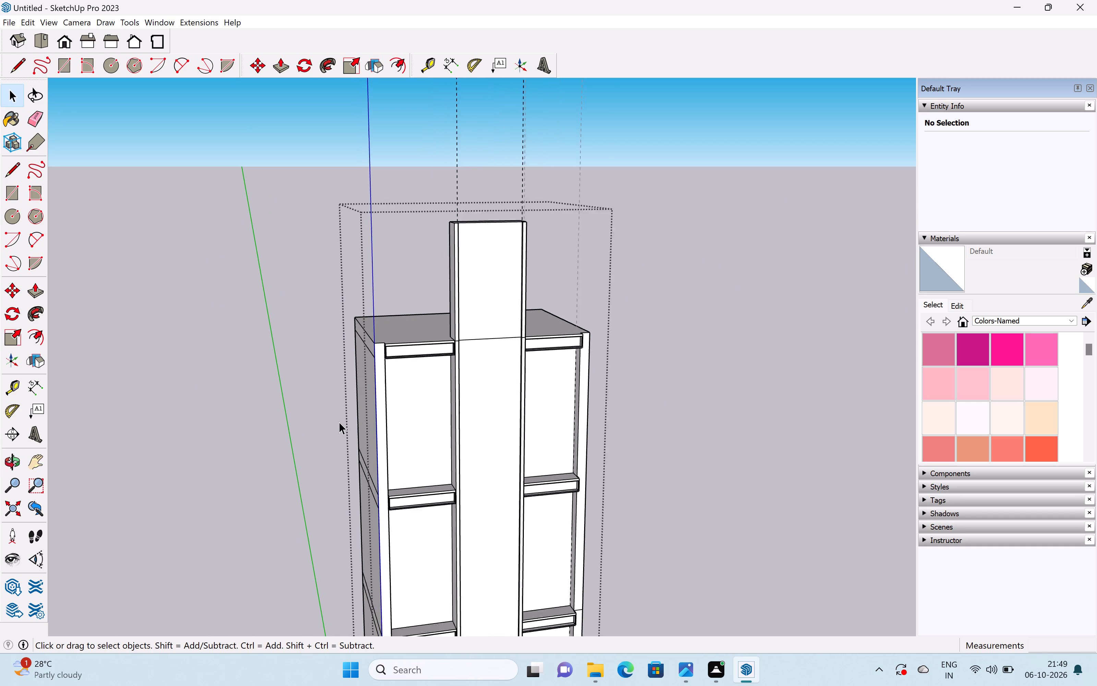
{"action": "scroll", "coordinate": [339, 422], "scroll_direction": "up", "scroll_amount": 1}
{"action": "key", "text": "p"}
{"action": "scroll", "coordinate": [370, 426], "scroll_direction": "up", "scroll_amount": 4}
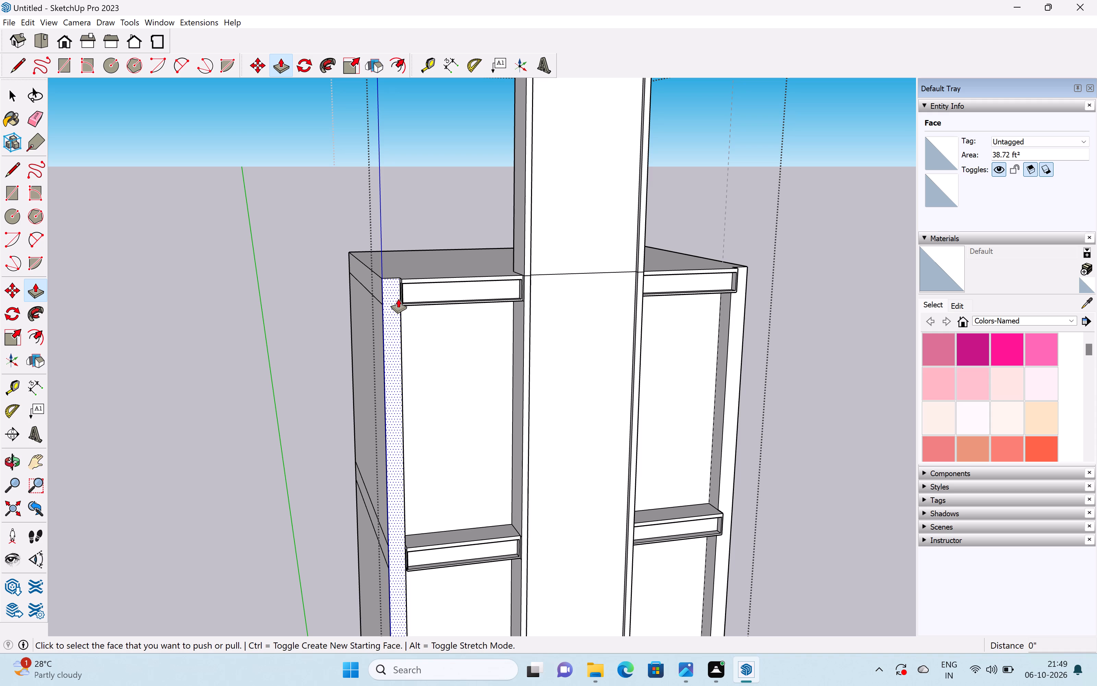
{"action": "scroll", "coordinate": [401, 298], "scroll_direction": "down", "scroll_amount": 7}
{"action": "middle_click_drag", "start_coordinate": [547, 371], "coordinate": [457, 378]}
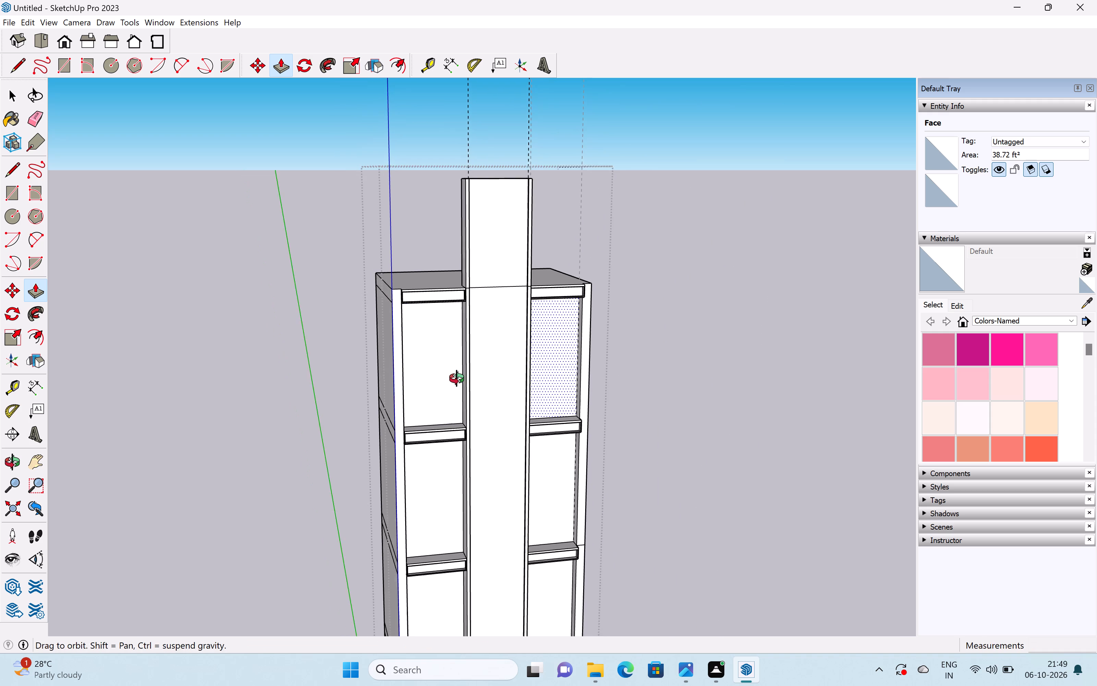
{"action": "middle_click_drag", "start_coordinate": [457, 378], "coordinate": [253, 416]}
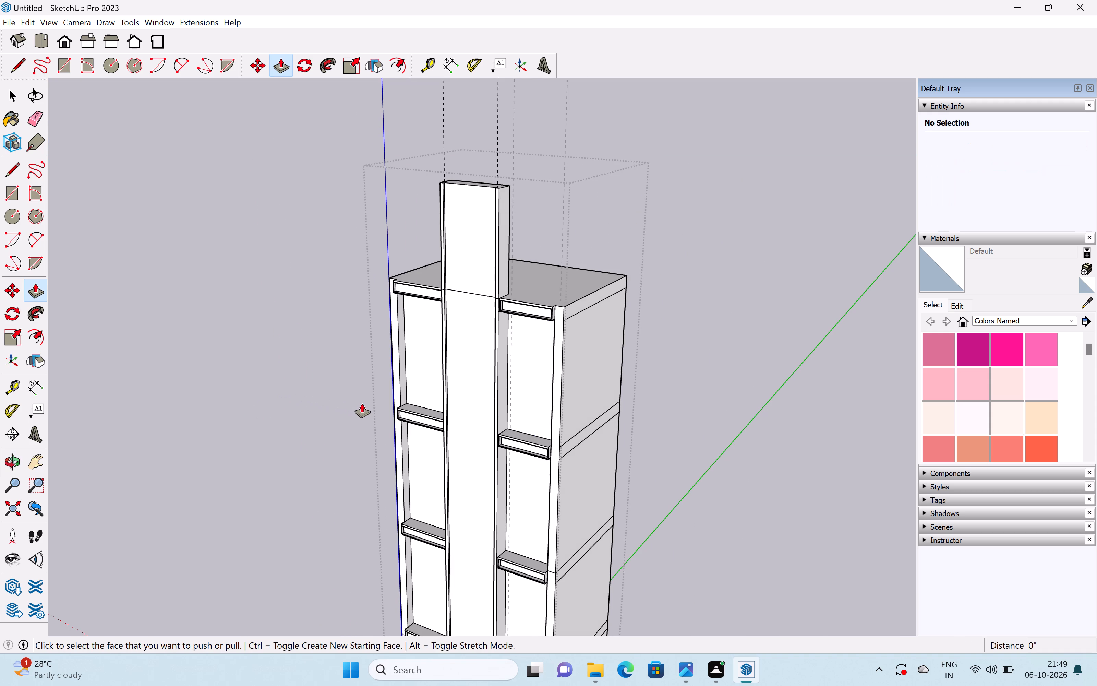
{"action": "scroll", "coordinate": [362, 398], "scroll_direction": "down", "scroll_amount": 3}
{"action": "key", "text": "space"}
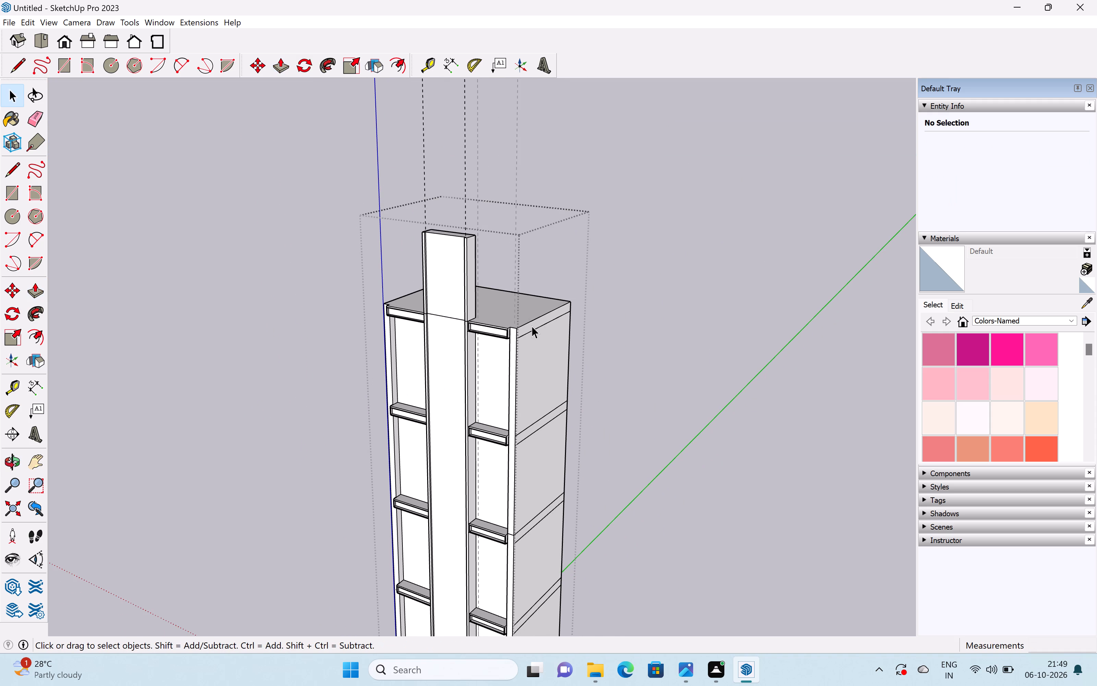
{"action": "middle_click_drag", "start_coordinate": [518, 345], "coordinate": [679, 348]}
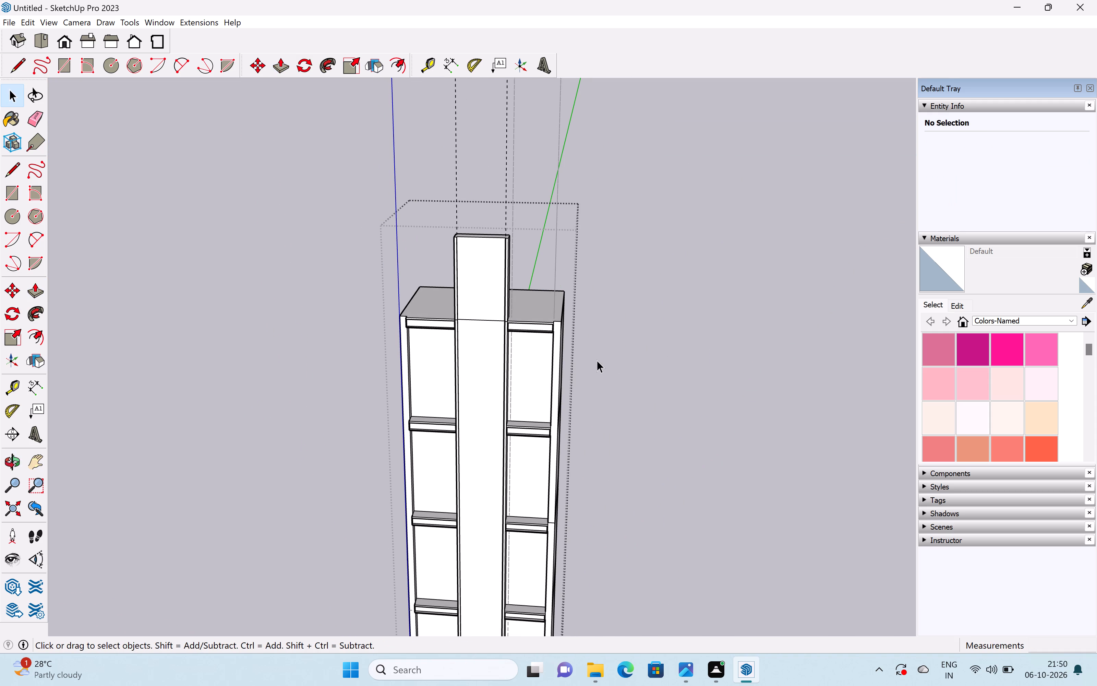
{"action": "middle_click_drag", "start_coordinate": [548, 383], "coordinate": [641, 368]}
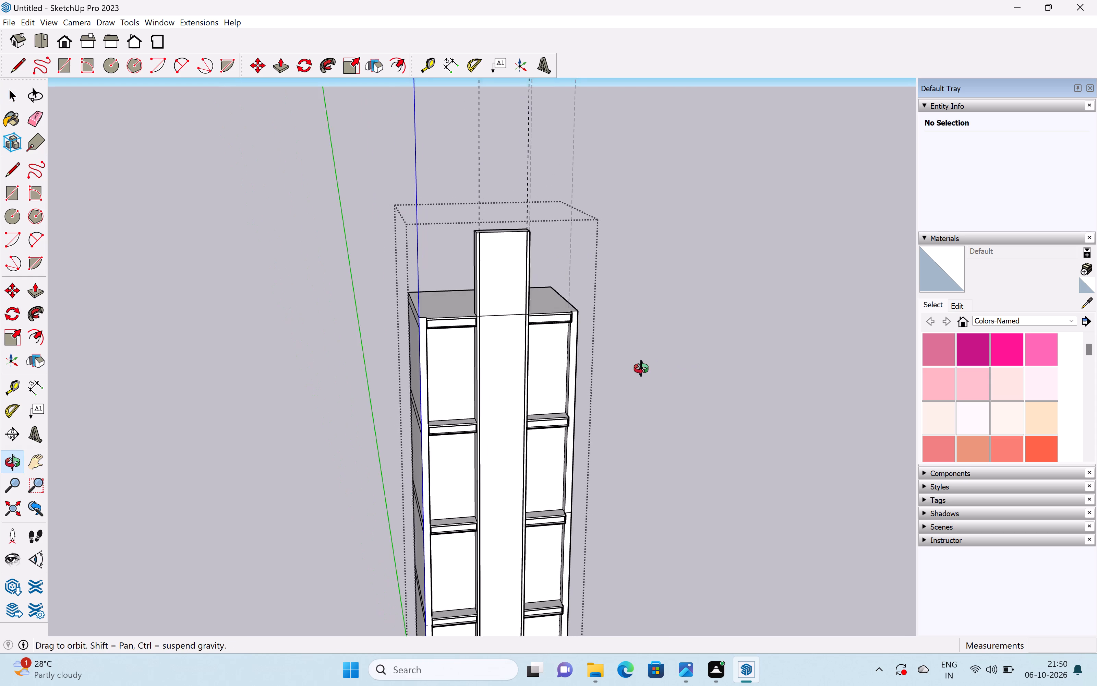
Push/Pull the roof slab's narrow left side face outward by about 1' 1 3/8" to form an overhang.
{"action": "middle_click_drag", "start_coordinate": [641, 368], "coordinate": [631, 371]}
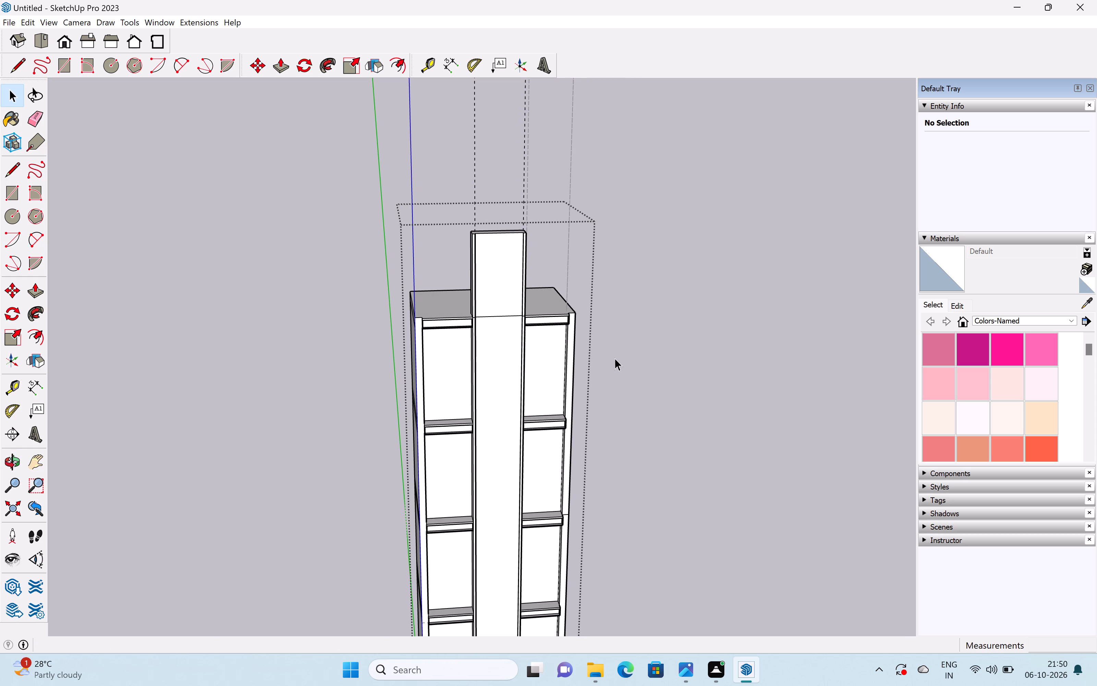
{"action": "middle_click_drag", "start_coordinate": [557, 320], "coordinate": [516, 342]}
{"action": "scroll", "coordinate": [509, 315], "scroll_direction": "up", "scroll_amount": 6}
{"action": "scroll", "coordinate": [504, 308], "scroll_direction": "down", "scroll_amount": 4}
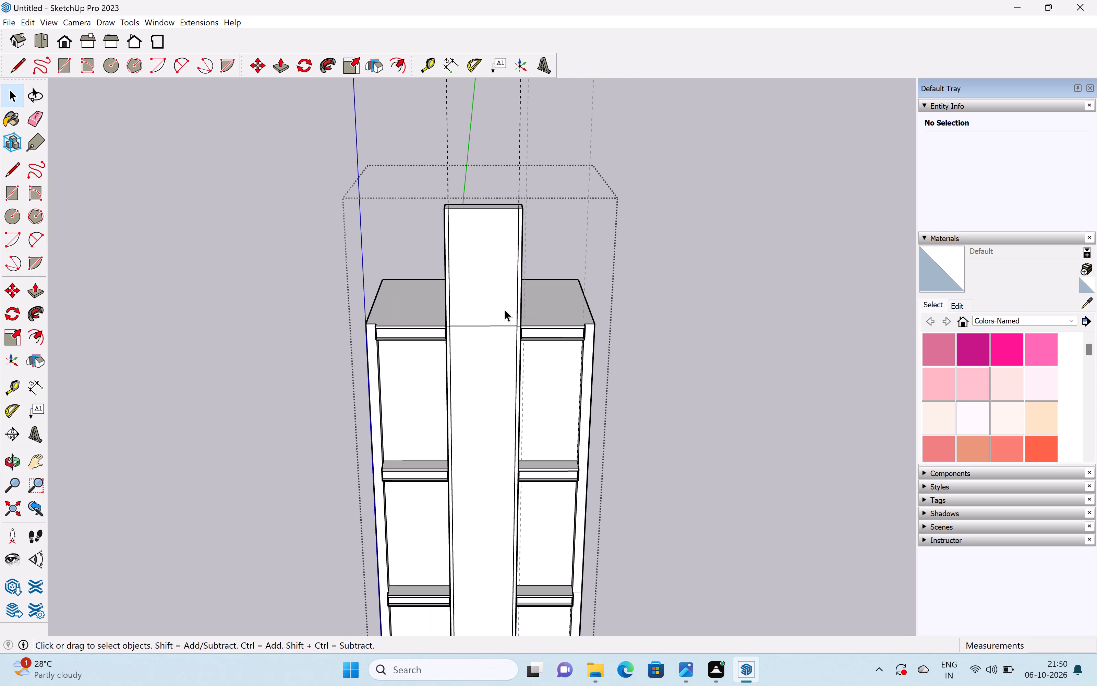
{"action": "scroll", "coordinate": [505, 310], "scroll_direction": "down", "scroll_amount": 3}
{"action": "middle_click_drag", "start_coordinate": [371, 340], "coordinate": [374, 340]}
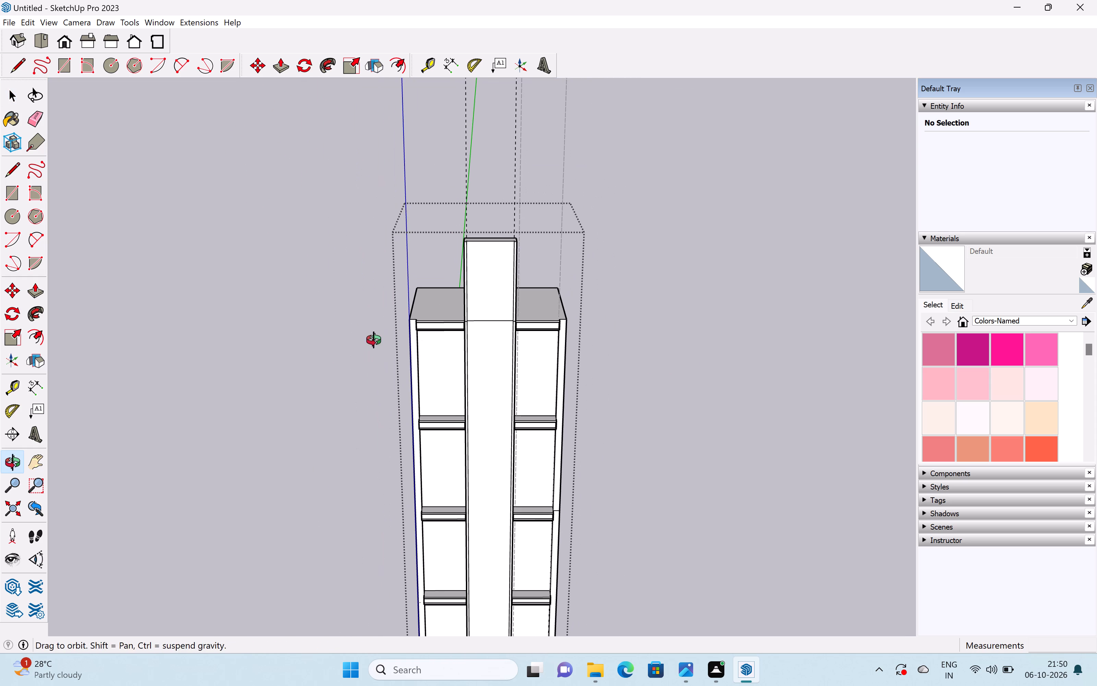
{"action": "middle_click_drag", "start_coordinate": [374, 340], "coordinate": [646, 332]}
{"action": "scroll", "coordinate": [447, 331], "scroll_direction": "up", "scroll_amount": 5}
{"action": "key", "text": "p"}
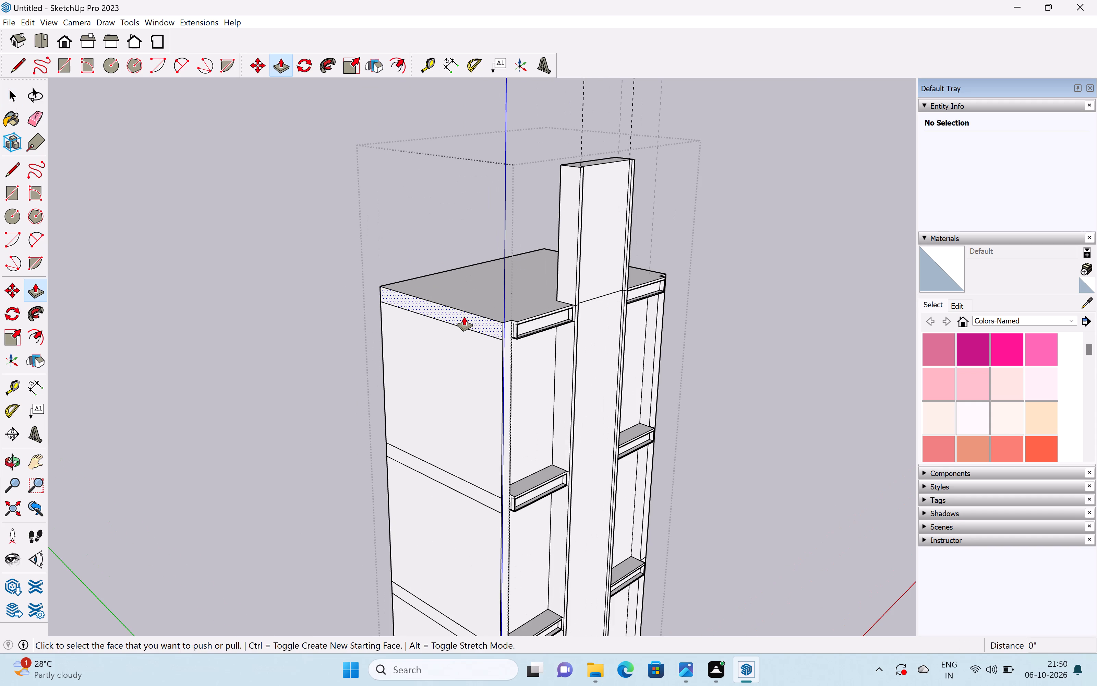
{"action": "left_click_drag", "start_coordinate": [464, 317], "coordinate": [450, 319]}
{"action": "scroll", "coordinate": [514, 306], "scroll_direction": "down", "scroll_amount": 5}
Repeat the same outward Push/Pull on the roof slab's narrow right side face to match the left overhang.
{"action": "middle_click_drag", "start_coordinate": [582, 302], "coordinate": [582, 303]}
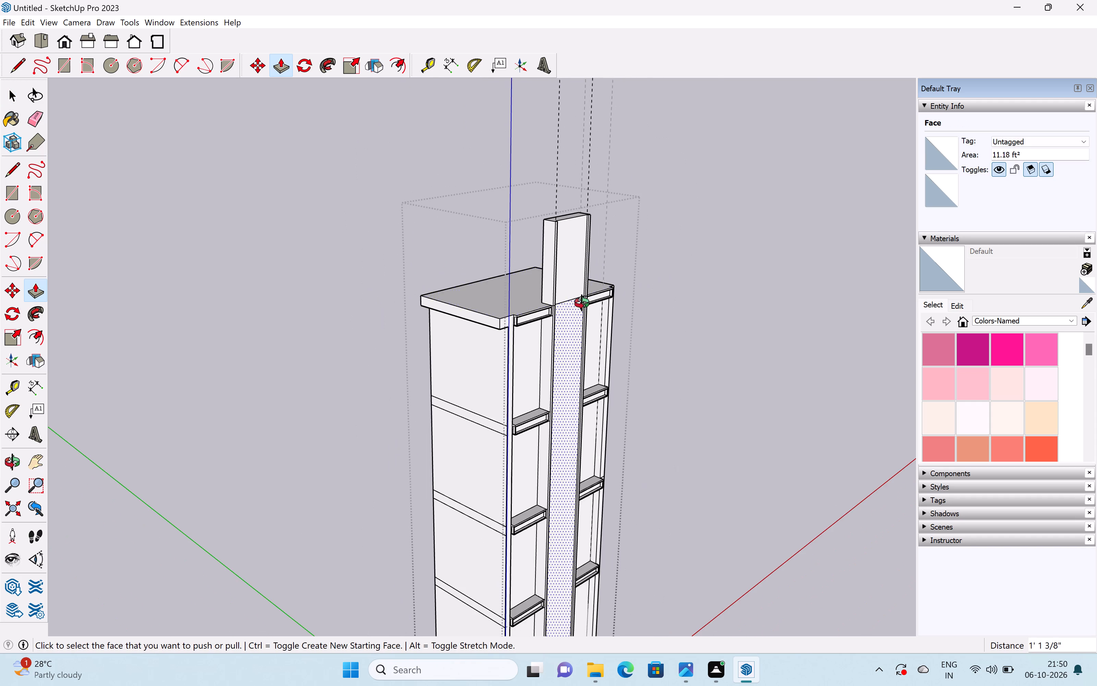
{"action": "middle_click_drag", "start_coordinate": [582, 303], "coordinate": [179, 398]}
{"action": "scroll", "coordinate": [576, 332], "scroll_direction": "up", "scroll_amount": 4}
{"action": "double_click", "coordinate": [550, 345]}
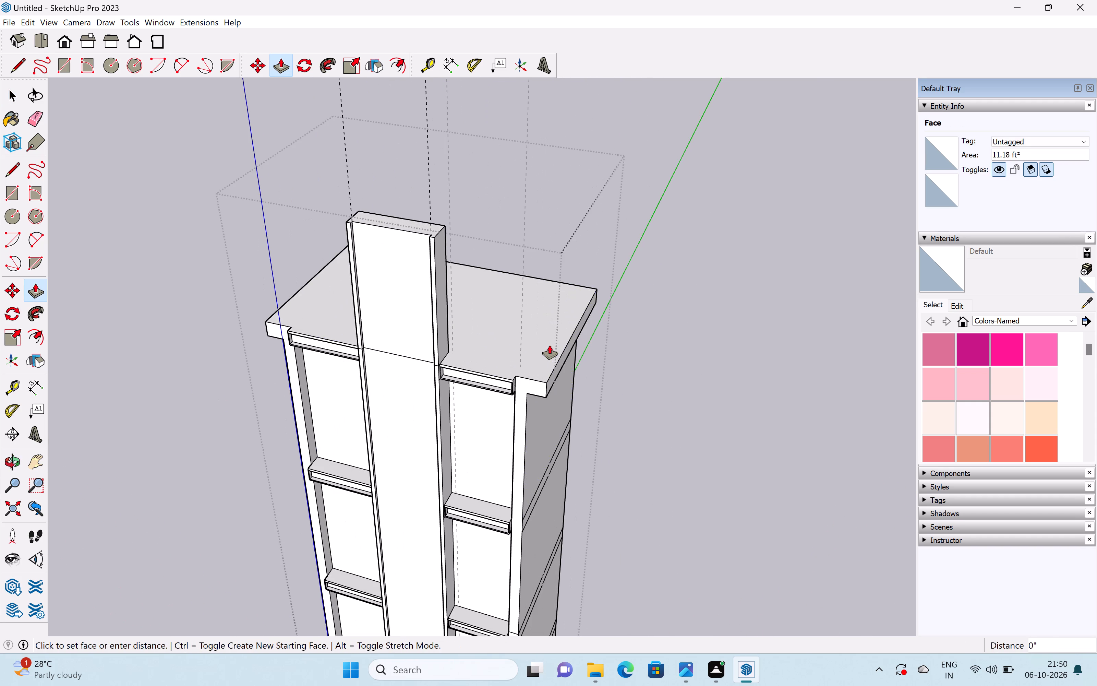
{"action": "scroll", "coordinate": [548, 345], "scroll_direction": "down", "scroll_amount": 4}
{"action": "scroll", "coordinate": [537, 370], "scroll_direction": "down", "scroll_amount": 5}
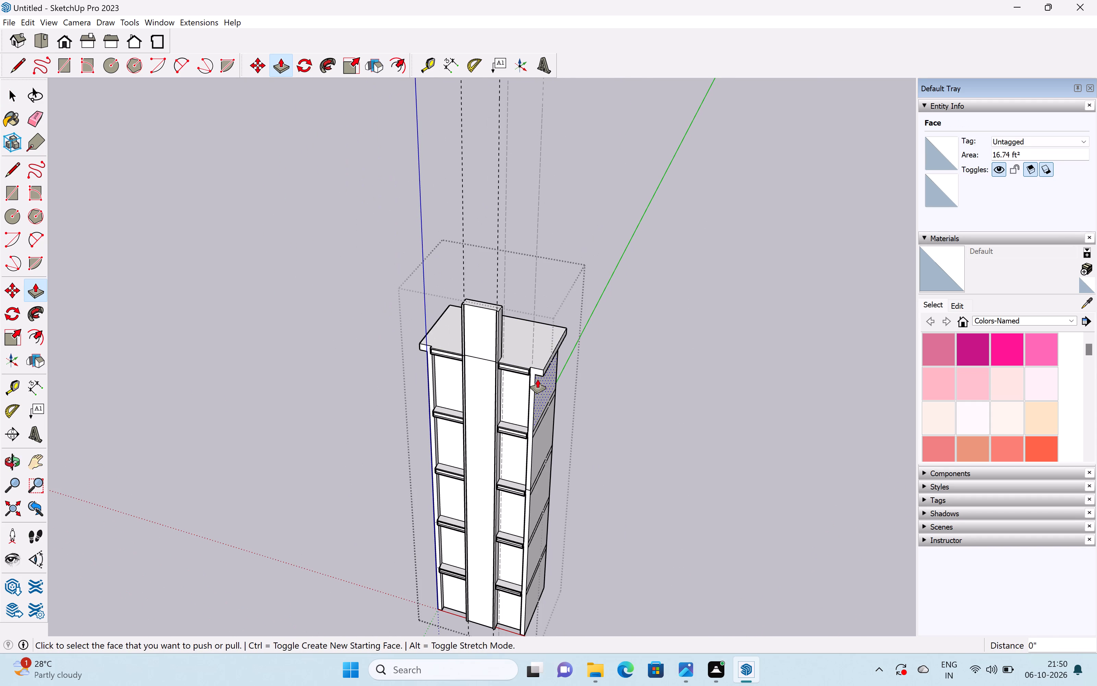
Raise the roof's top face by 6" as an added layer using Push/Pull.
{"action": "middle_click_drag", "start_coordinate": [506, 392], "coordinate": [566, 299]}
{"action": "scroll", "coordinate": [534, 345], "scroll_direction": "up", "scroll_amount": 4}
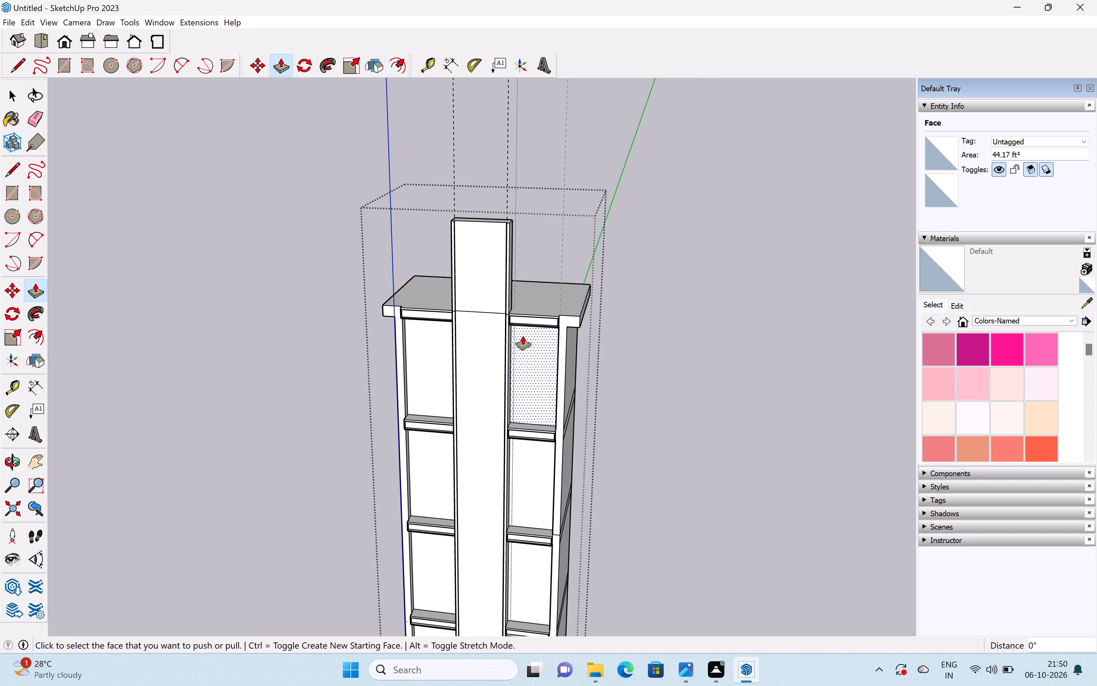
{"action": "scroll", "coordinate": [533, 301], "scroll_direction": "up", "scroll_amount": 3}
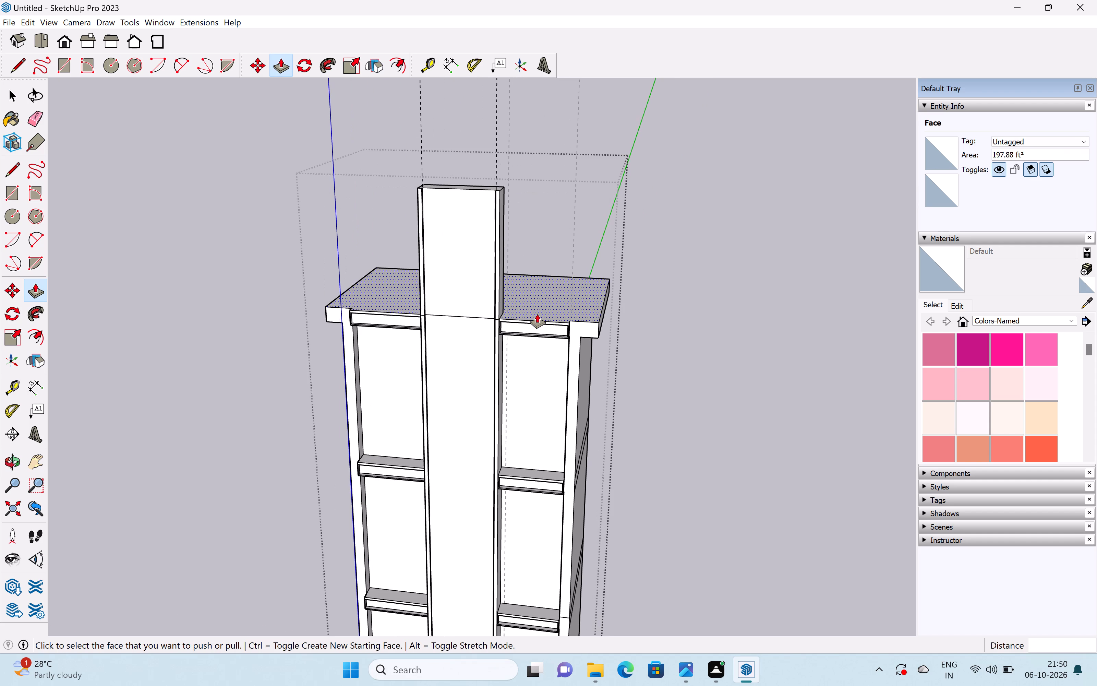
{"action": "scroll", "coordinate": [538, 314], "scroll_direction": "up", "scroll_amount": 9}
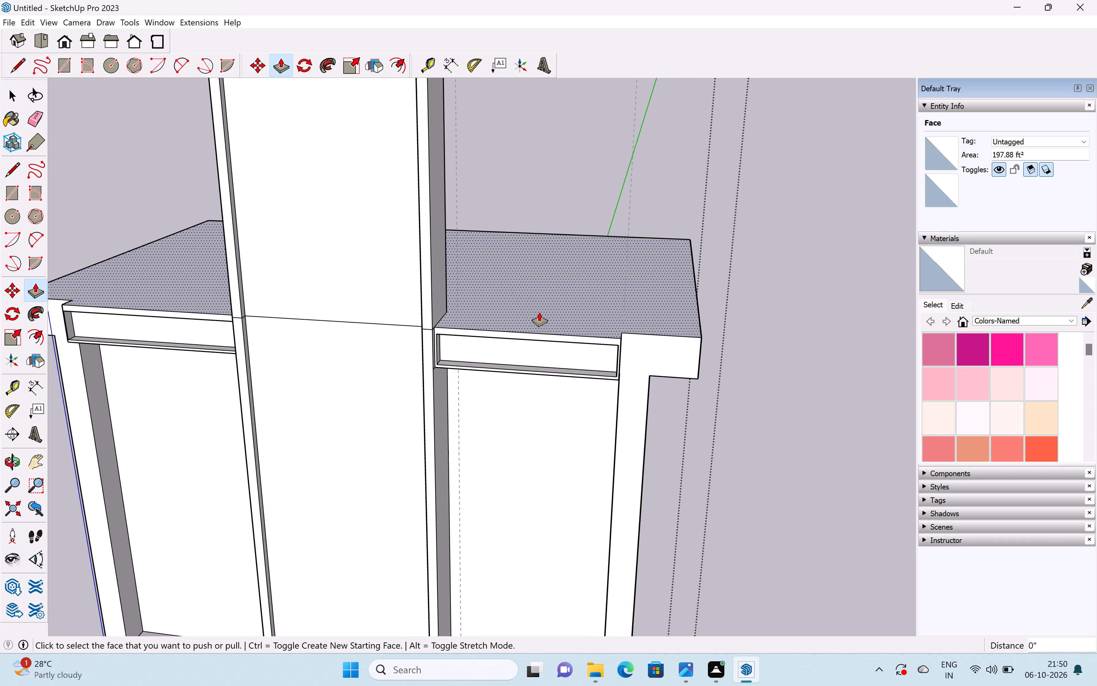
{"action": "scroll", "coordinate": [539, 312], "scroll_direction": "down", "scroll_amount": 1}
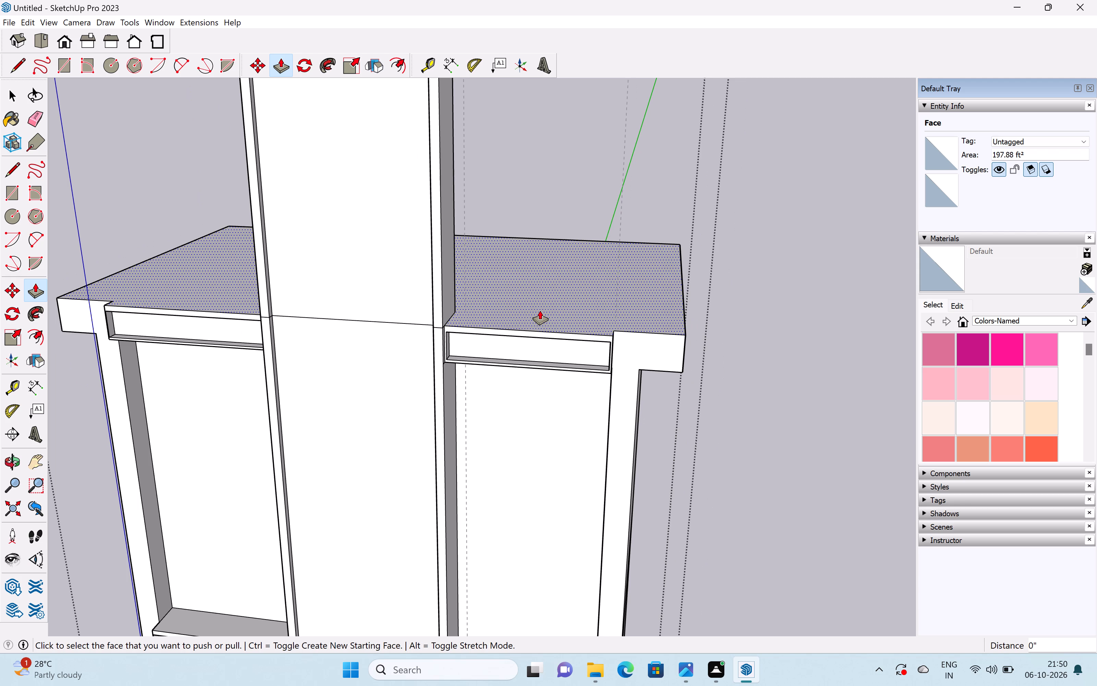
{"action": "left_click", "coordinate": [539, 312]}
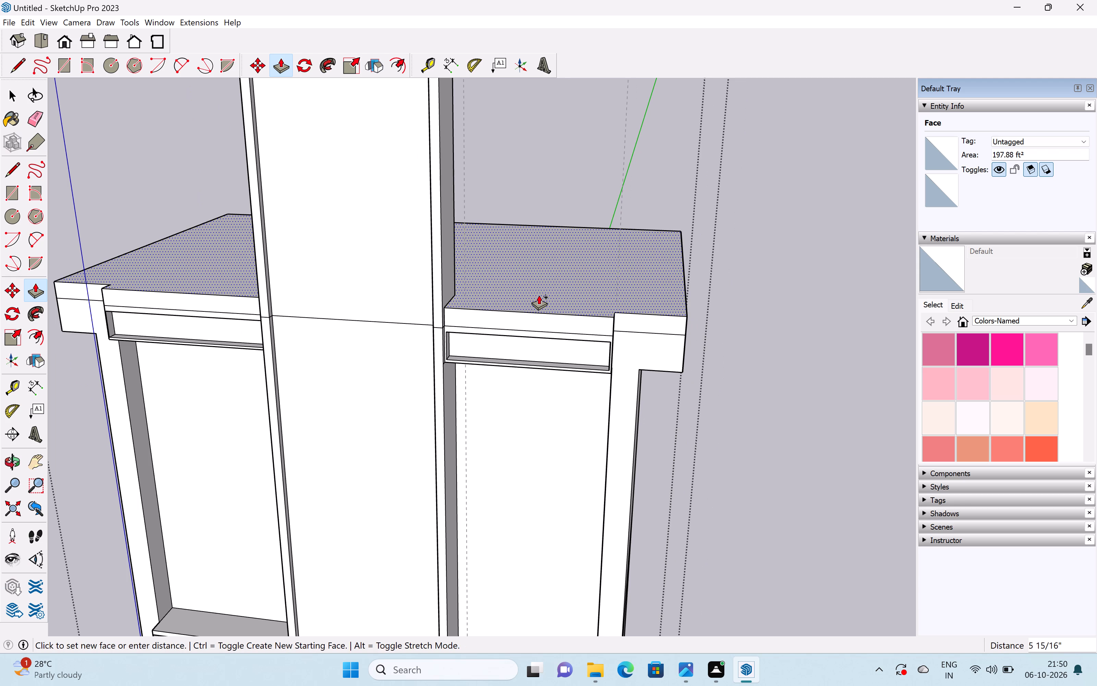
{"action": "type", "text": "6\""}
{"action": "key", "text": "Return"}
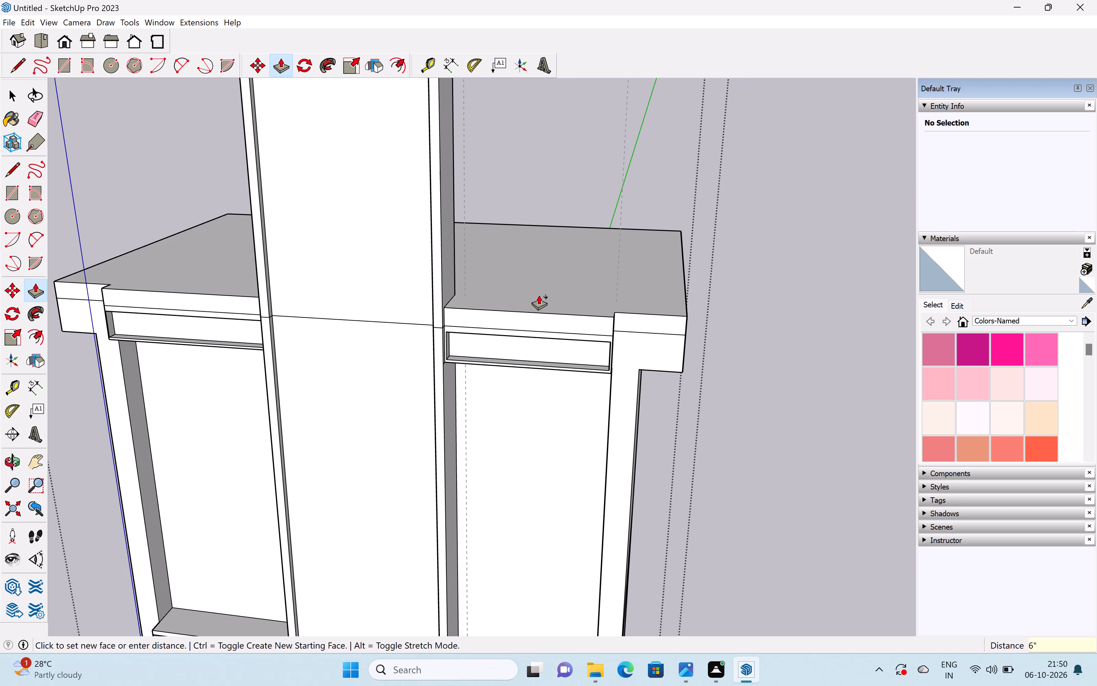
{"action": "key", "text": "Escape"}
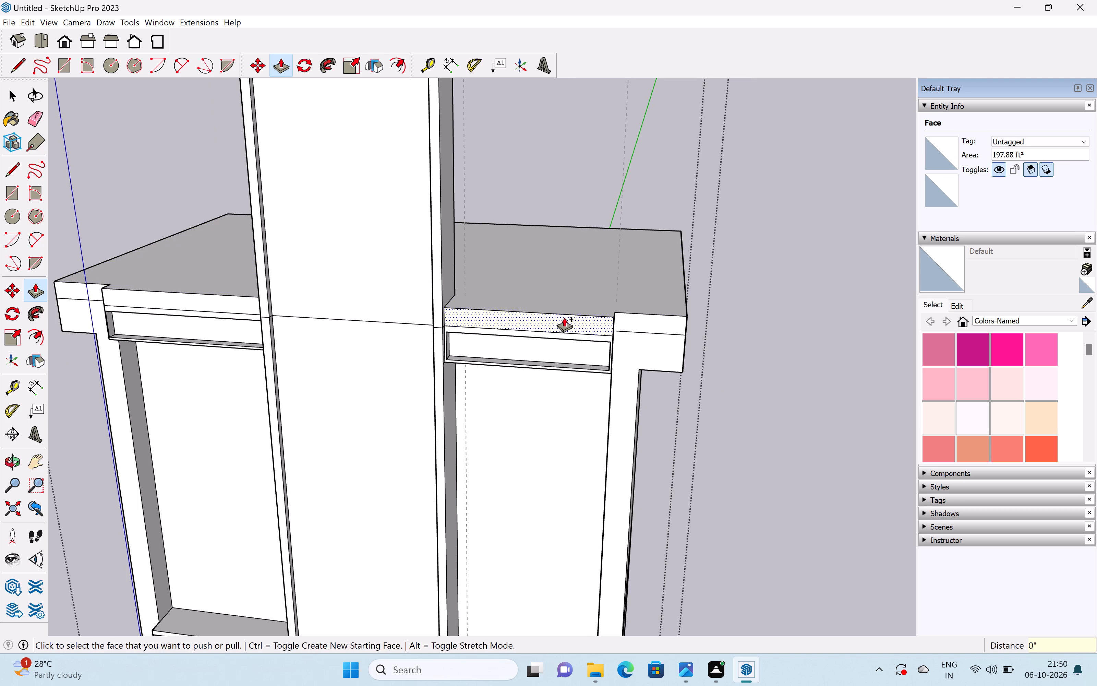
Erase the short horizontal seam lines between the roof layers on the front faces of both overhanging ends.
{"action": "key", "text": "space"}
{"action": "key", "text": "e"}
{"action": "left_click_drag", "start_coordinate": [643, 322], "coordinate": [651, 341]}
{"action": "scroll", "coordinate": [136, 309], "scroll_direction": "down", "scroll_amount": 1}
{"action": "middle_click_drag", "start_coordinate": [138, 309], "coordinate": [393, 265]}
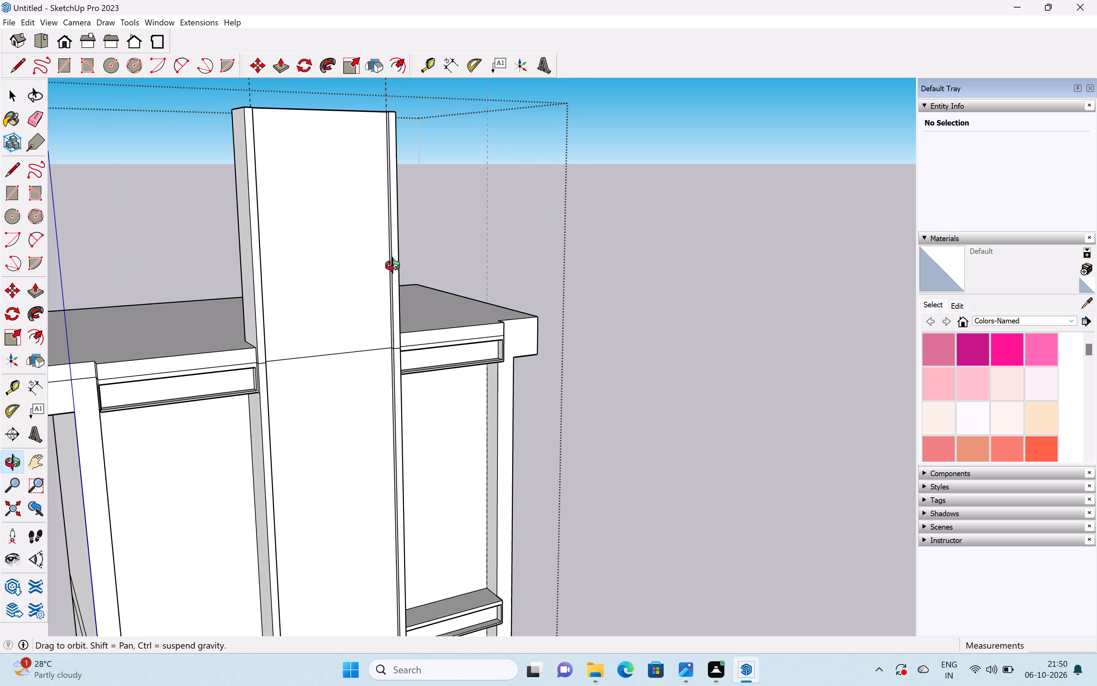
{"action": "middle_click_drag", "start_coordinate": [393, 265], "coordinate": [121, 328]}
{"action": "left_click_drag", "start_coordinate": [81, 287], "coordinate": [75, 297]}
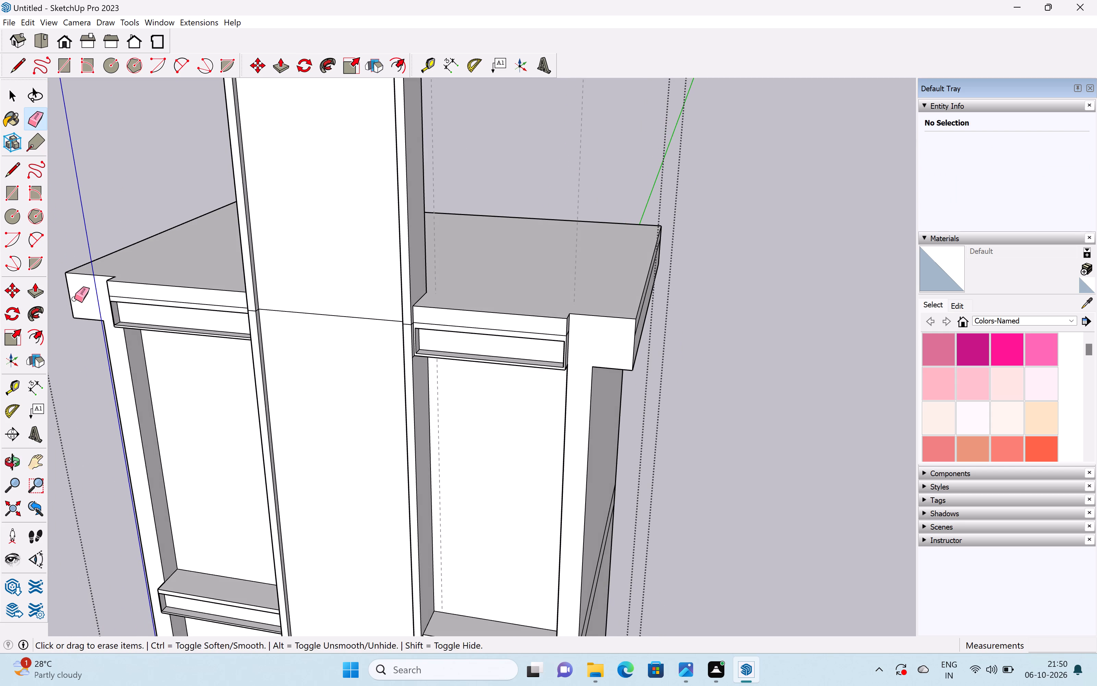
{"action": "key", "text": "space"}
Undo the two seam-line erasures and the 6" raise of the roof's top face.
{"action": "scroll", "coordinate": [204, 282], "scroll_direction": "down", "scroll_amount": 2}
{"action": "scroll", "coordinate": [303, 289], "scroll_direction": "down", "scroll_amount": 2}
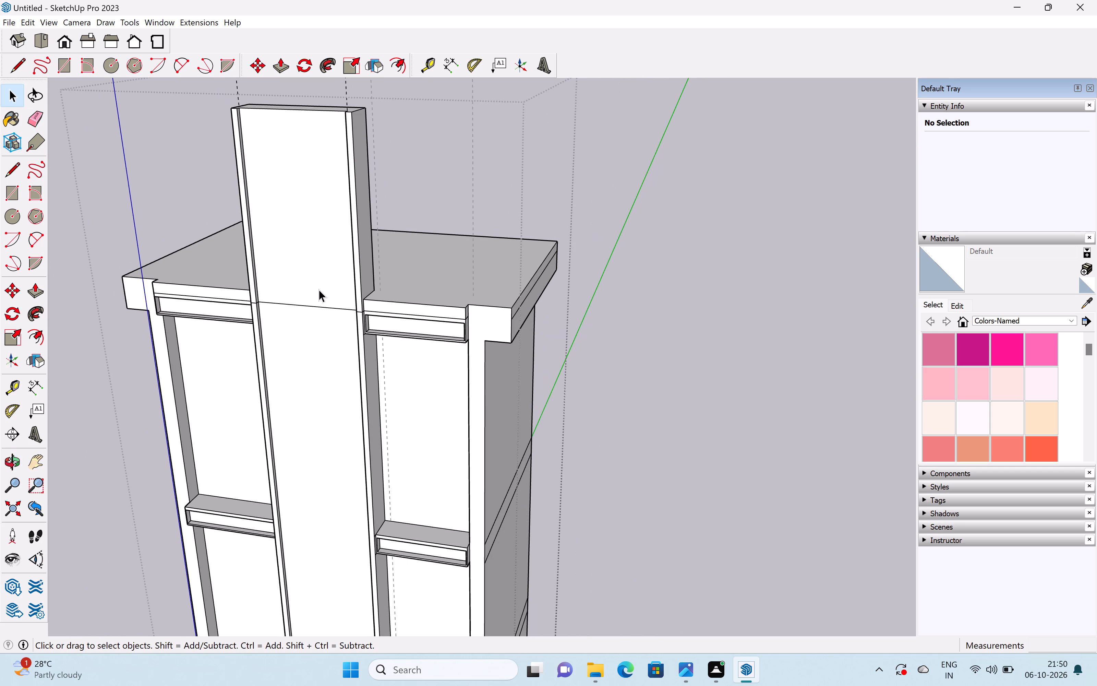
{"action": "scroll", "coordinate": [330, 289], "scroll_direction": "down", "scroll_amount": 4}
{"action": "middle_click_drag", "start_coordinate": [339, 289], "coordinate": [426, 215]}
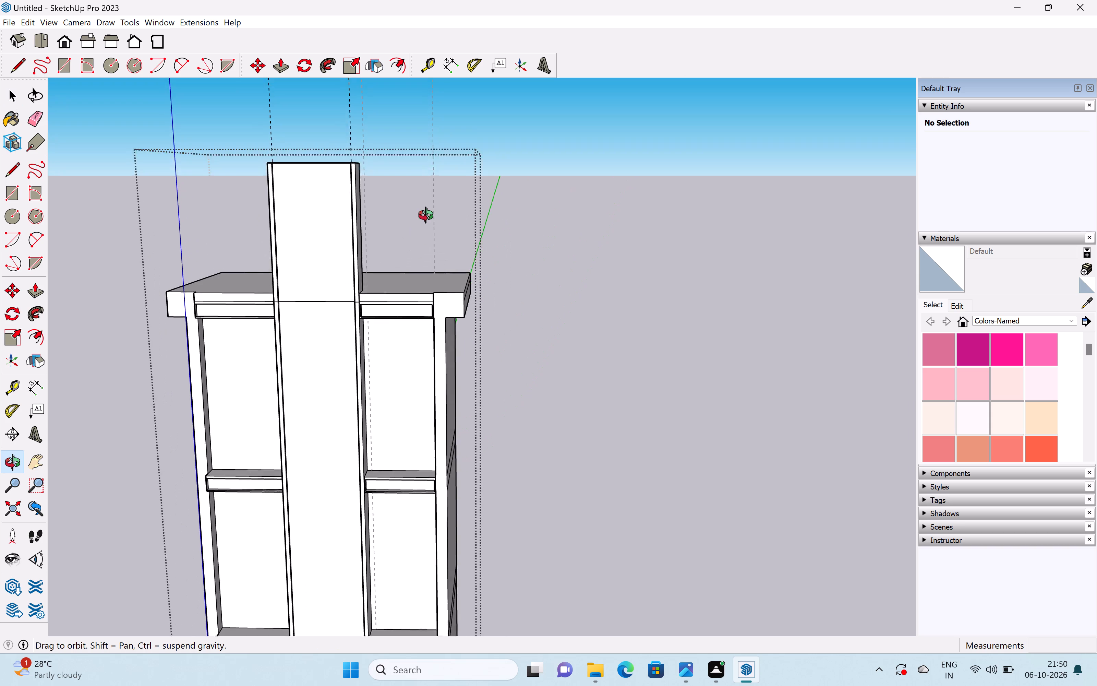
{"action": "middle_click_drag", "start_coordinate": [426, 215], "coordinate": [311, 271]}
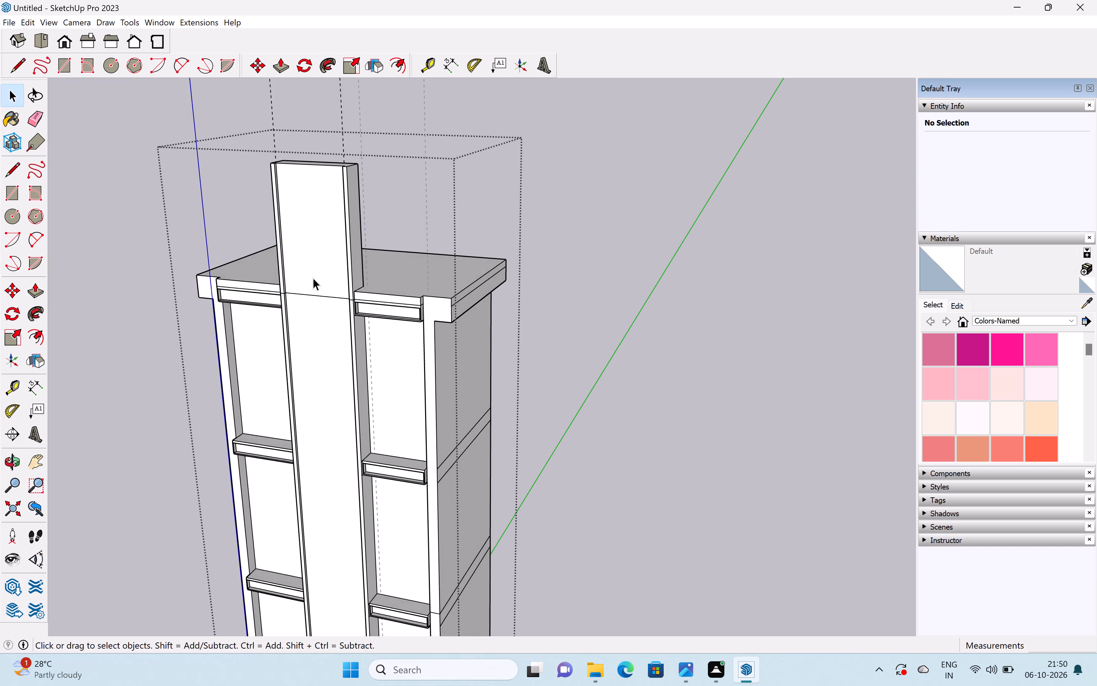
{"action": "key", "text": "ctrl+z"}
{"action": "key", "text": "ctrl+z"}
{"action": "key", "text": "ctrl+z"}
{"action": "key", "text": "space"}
Draw a line about 6' 3" long across the roof from the central strip's rear corner to the building's right overhang edge.
{"action": "scroll", "coordinate": [403, 318], "scroll_direction": "up", "scroll_amount": 2}
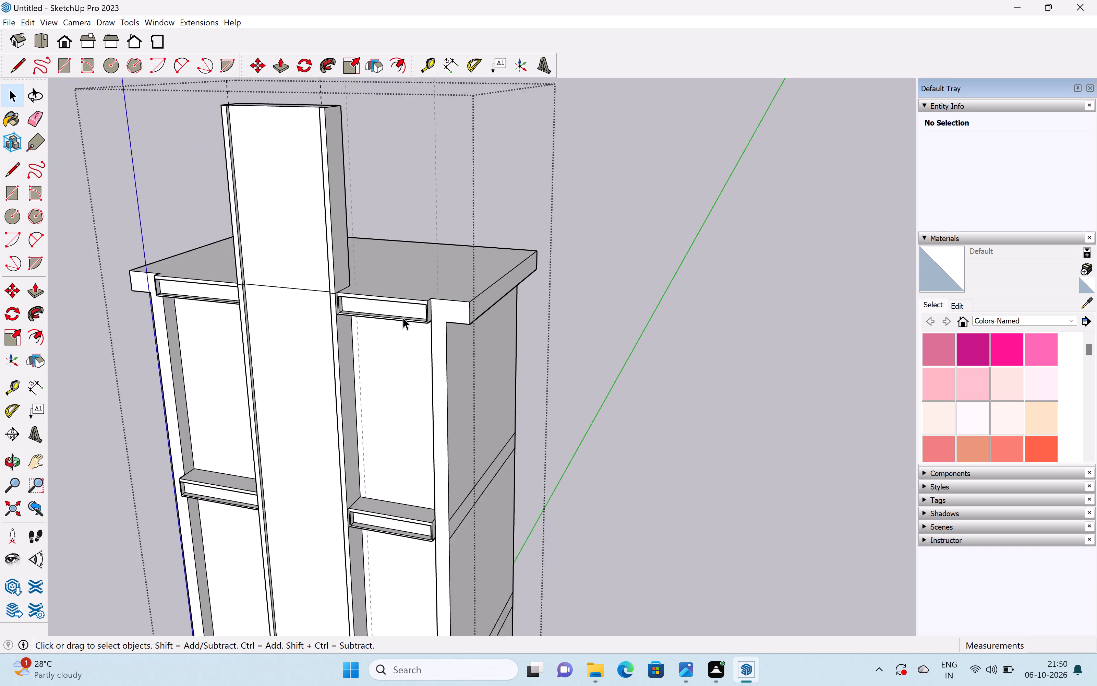
{"action": "scroll", "coordinate": [403, 317], "scroll_direction": "up", "scroll_amount": 3}
{"action": "middle_click_drag", "start_coordinate": [399, 313], "coordinate": [661, 329]}
{"action": "scroll", "coordinate": [628, 307], "scroll_direction": "down", "scroll_amount": 6}
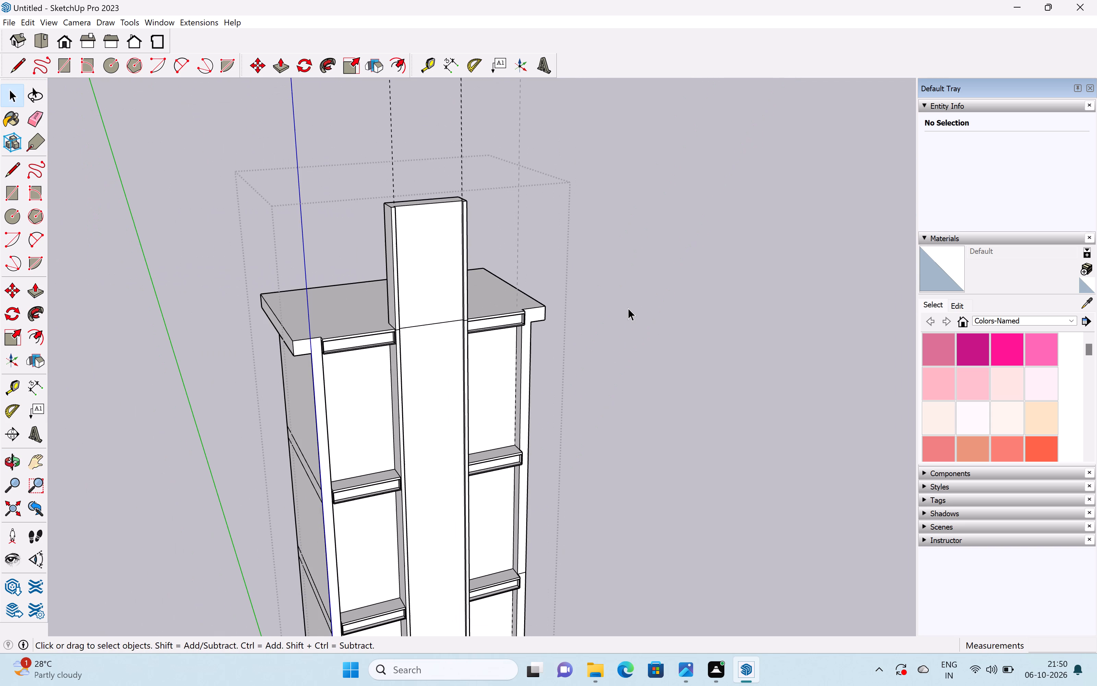
{"action": "scroll", "coordinate": [628, 308], "scroll_direction": "down", "scroll_amount": 5}
{"action": "middle_click_drag", "start_coordinate": [439, 335], "coordinate": [688, 359]}
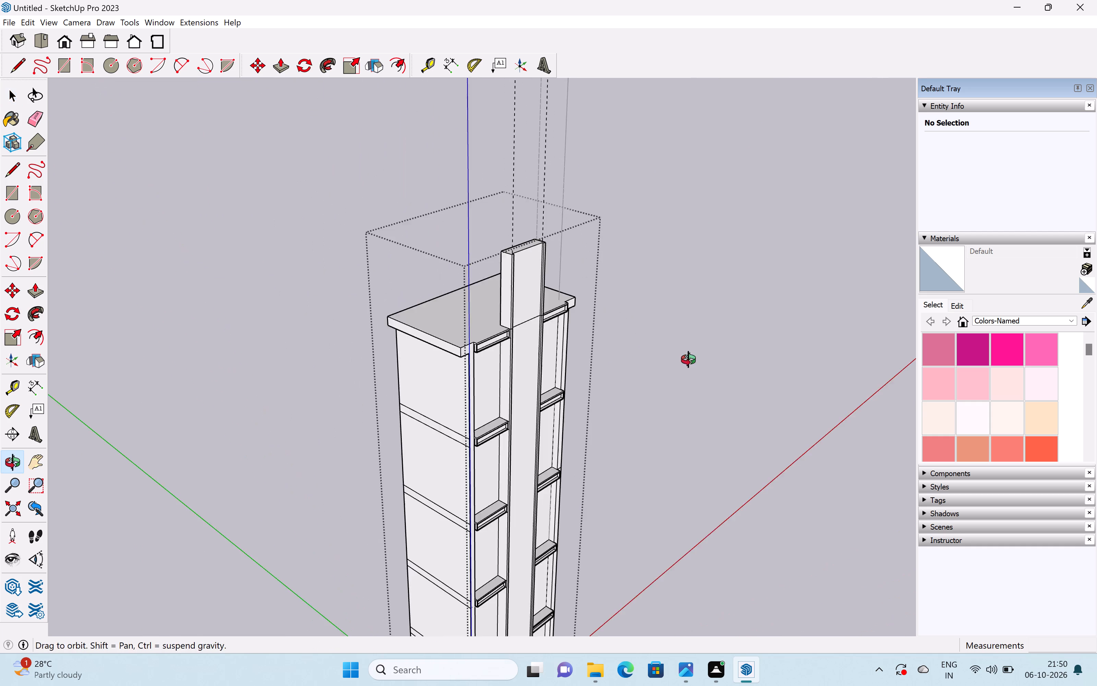
{"action": "middle_click_drag", "start_coordinate": [688, 359], "coordinate": [698, 351]}
{"action": "middle_click_drag", "start_coordinate": [376, 377], "coordinate": [775, 373]}
{"action": "middle_click_drag", "start_coordinate": [462, 302], "coordinate": [722, 326]}
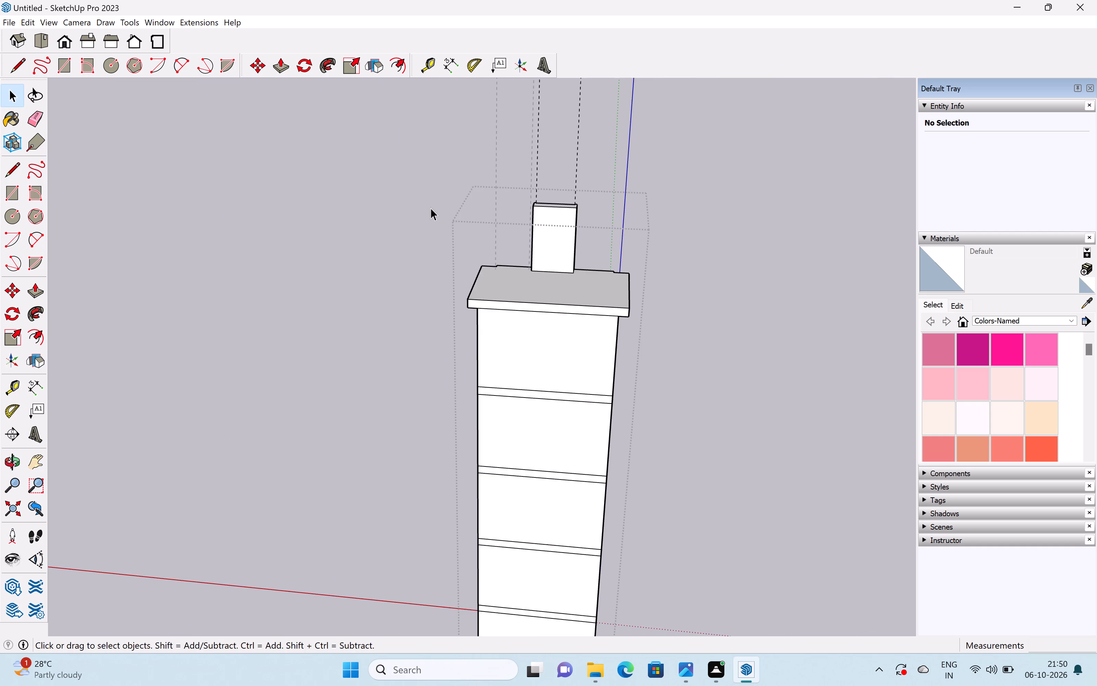
{"action": "middle_click_drag", "start_coordinate": [457, 236], "coordinate": [599, 284]}
{"action": "scroll", "coordinate": [599, 284], "scroll_direction": "up", "scroll_amount": 7}
{"action": "key", "text": "l"}
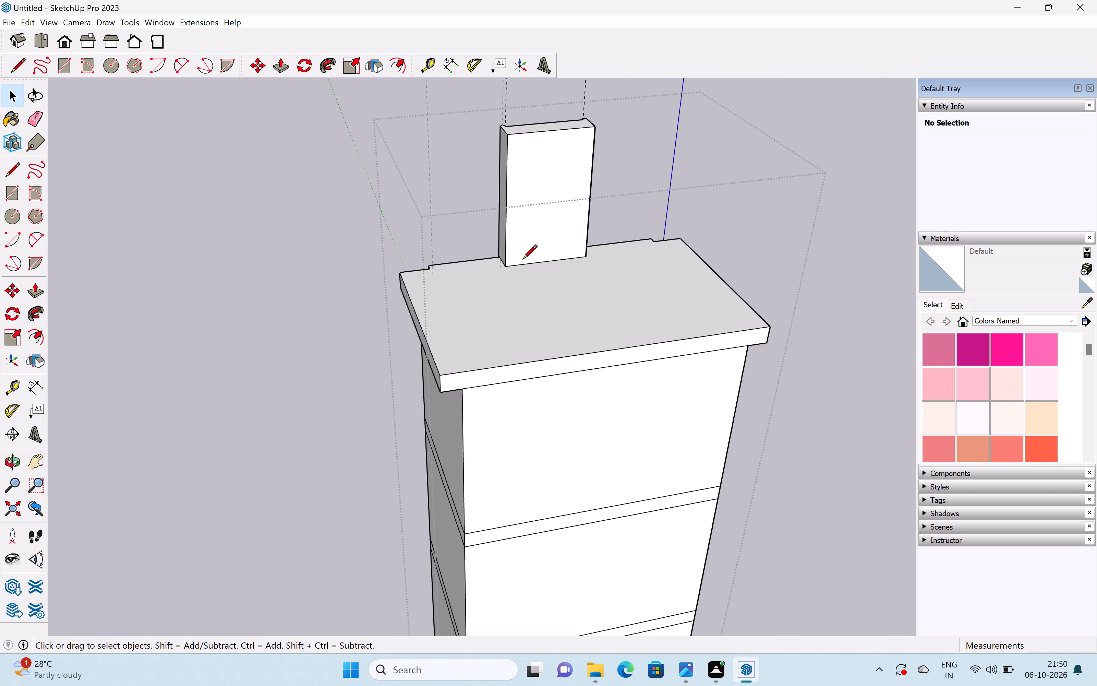
{"action": "key", "text": "Return"}
{"action": "scroll", "coordinate": [438, 291], "scroll_direction": "up", "scroll_amount": 4}
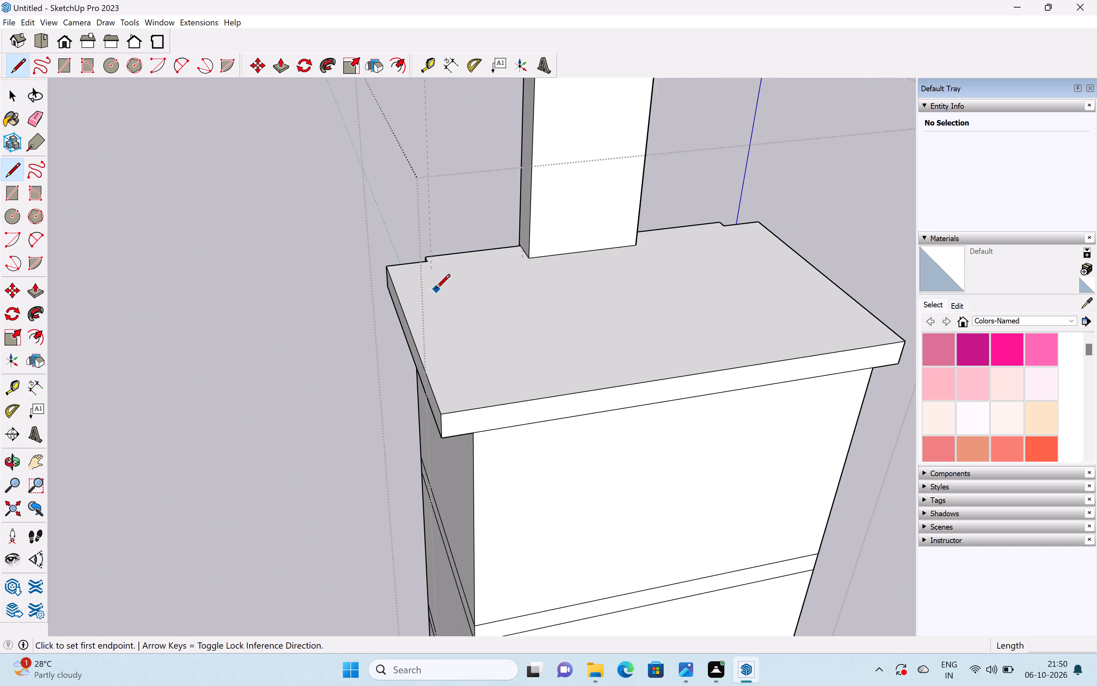
{"action": "scroll", "coordinate": [466, 264], "scroll_direction": "down", "scroll_amount": 7}
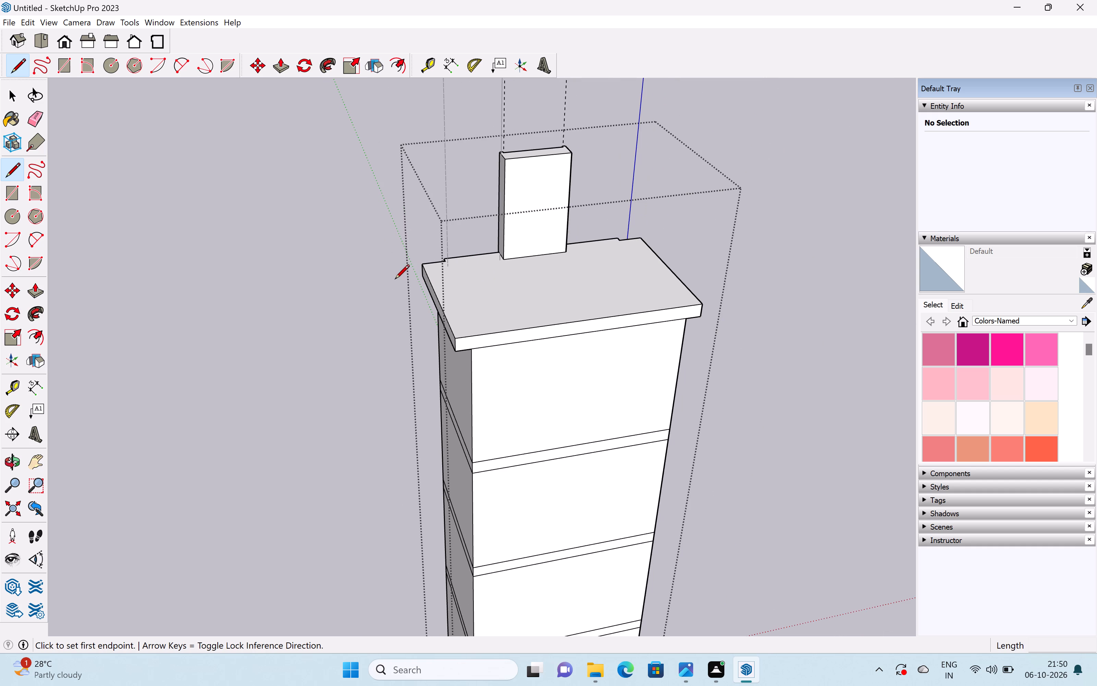
{"action": "middle_click_drag", "start_coordinate": [420, 283], "coordinate": [725, 233]}
{"action": "scroll", "coordinate": [515, 235], "scroll_direction": "up", "scroll_amount": 10}
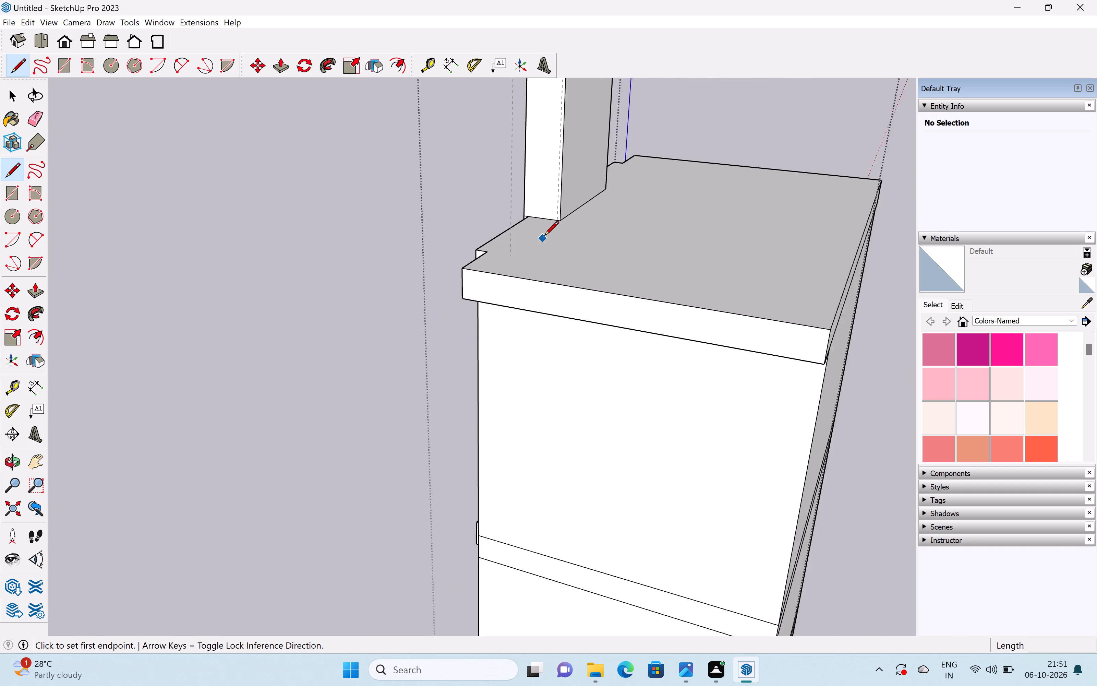
{"action": "left_click", "coordinate": [564, 218]}
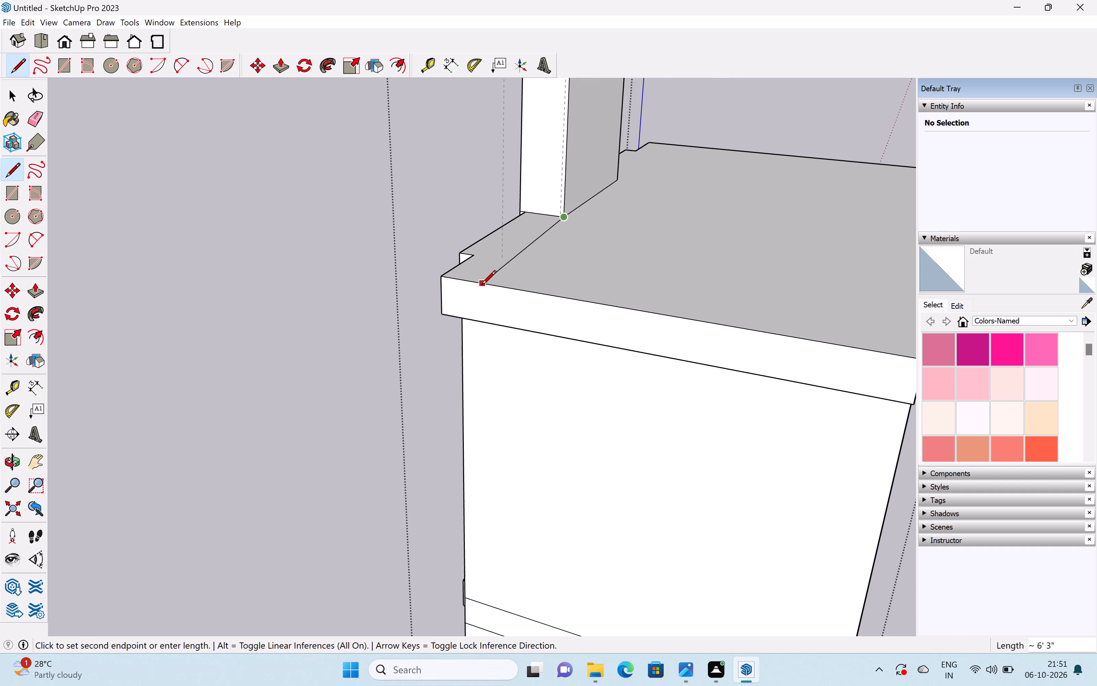
{"action": "left_click", "coordinate": [474, 286]}
Draw a line about 11' 9" long from the same rear corner along the strip's back to the roof's left overhang edge.
{"action": "middle_click_drag", "start_coordinate": [618, 189], "coordinate": [138, 336]}
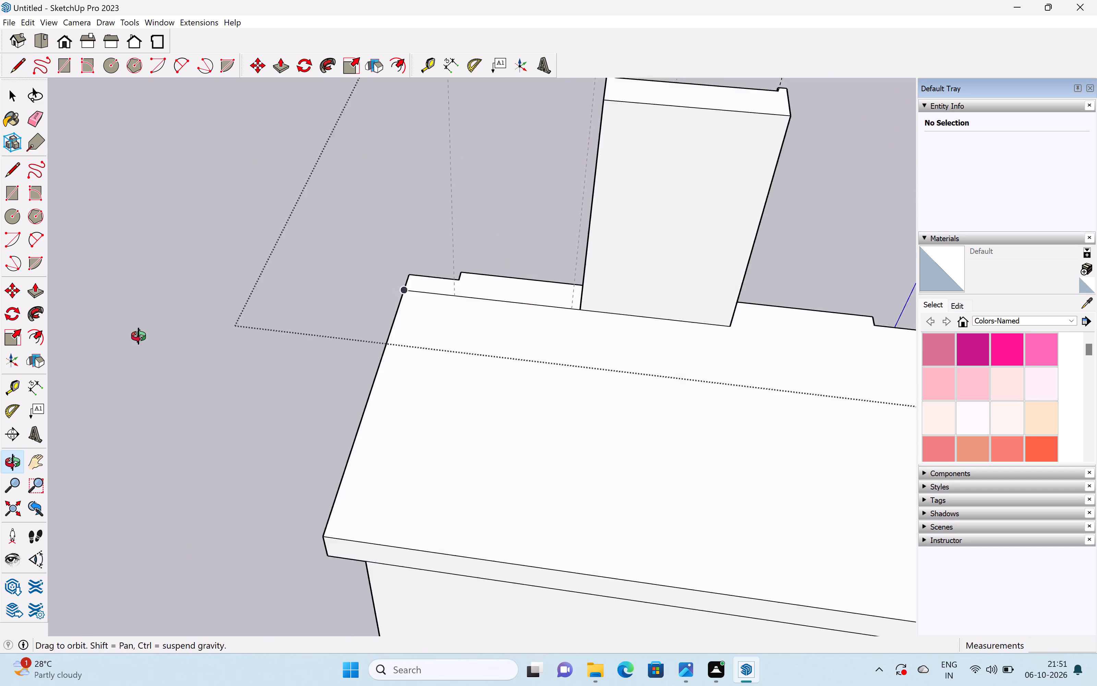
{"action": "middle_click_drag", "start_coordinate": [138, 336], "coordinate": [132, 338]}
{"action": "scroll", "coordinate": [376, 277], "scroll_direction": "down", "scroll_amount": 6}
{"action": "middle_click_drag", "start_coordinate": [579, 340], "coordinate": [391, 388]}
{"action": "scroll", "coordinate": [433, 329], "scroll_direction": "up", "scroll_amount": 4}
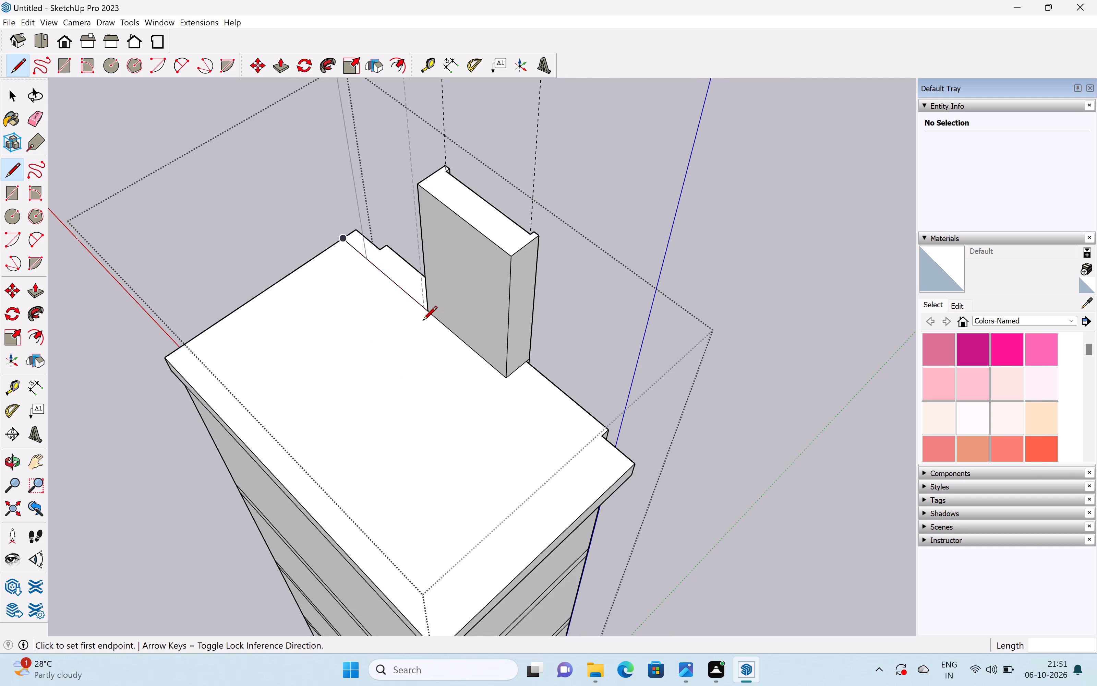
{"action": "left_click", "coordinate": [426, 311]}
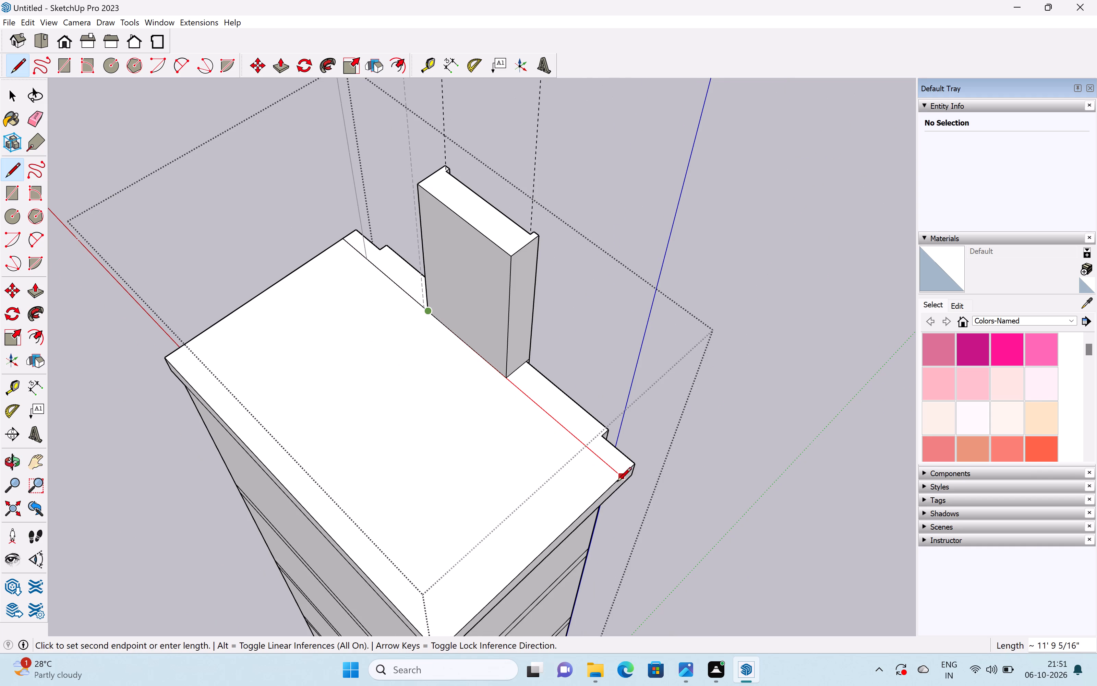
{"action": "left_click", "coordinate": [619, 484]}
{"action": "key", "text": "space"}
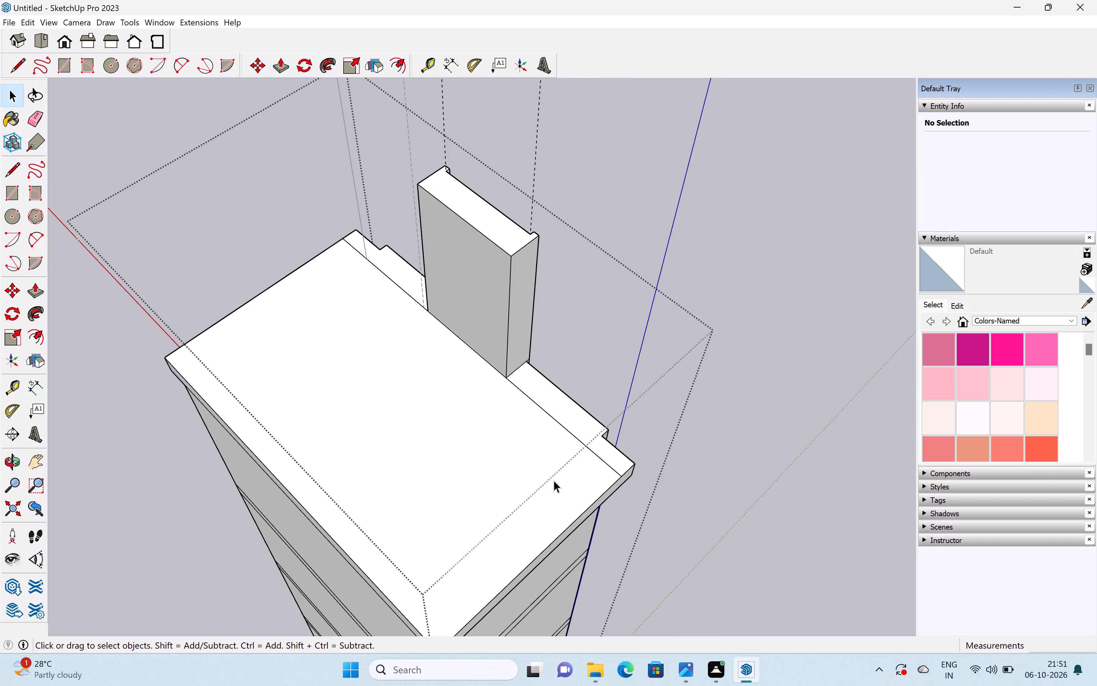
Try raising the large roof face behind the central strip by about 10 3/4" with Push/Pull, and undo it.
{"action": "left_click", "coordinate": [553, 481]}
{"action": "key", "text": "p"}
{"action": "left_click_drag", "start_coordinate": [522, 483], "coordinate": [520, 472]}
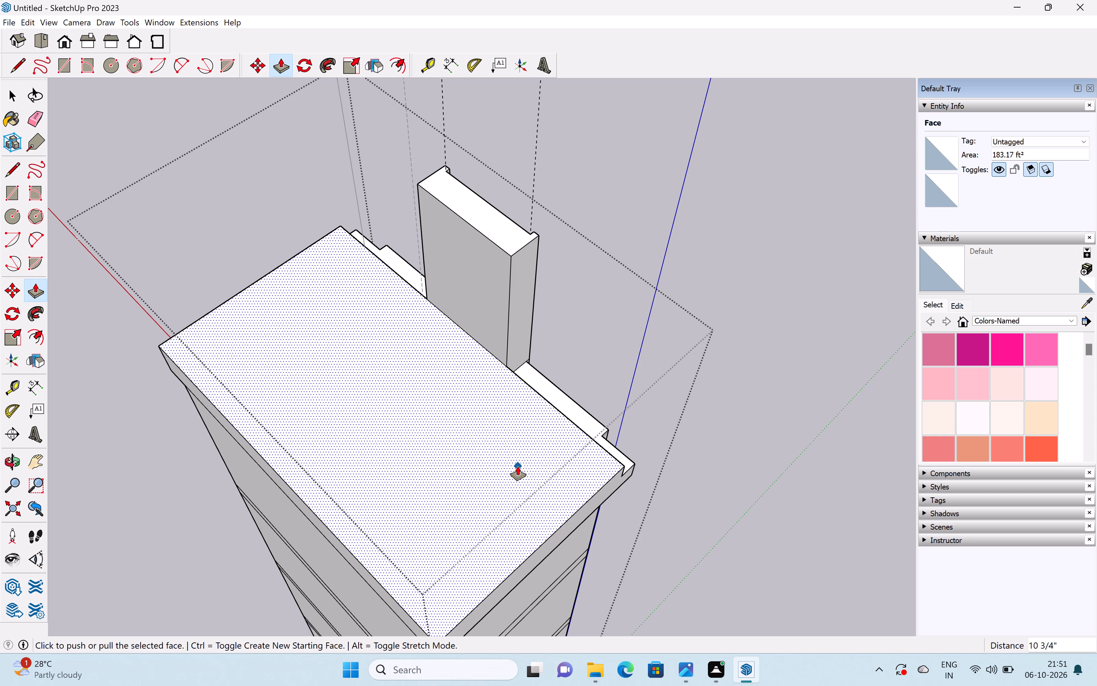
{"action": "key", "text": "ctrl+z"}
Raise the large roof face behind the central strip by 6" with Push/Pull.
{"action": "key", "text": "p"}
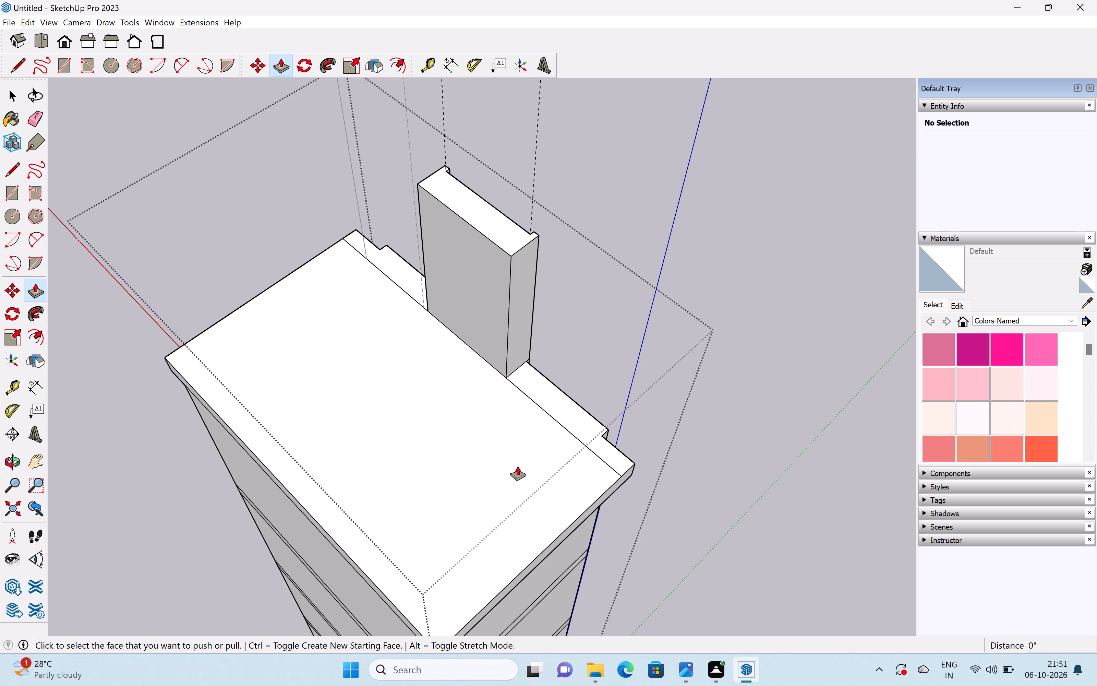
{"action": "left_click_drag", "start_coordinate": [515, 468], "coordinate": [513, 464]}
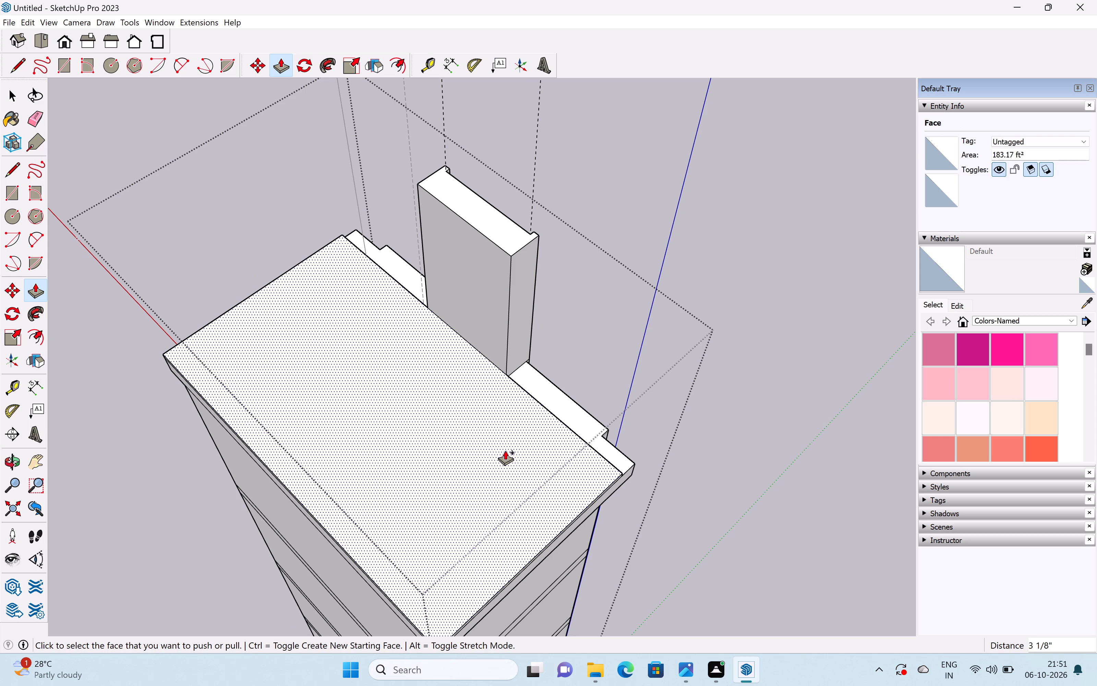
{"action": "type", "text": "6\""}
{"action": "key", "text": "Return"}
{"action": "key", "text": "space"}
Examine the raised roof slab and its overhanging ends from the front of the building, including where they meet the central strip.
{"action": "scroll", "coordinate": [599, 425], "scroll_direction": "down", "scroll_amount": 5}
{"action": "middle_click_drag", "start_coordinate": [598, 429], "coordinate": [581, 423]}
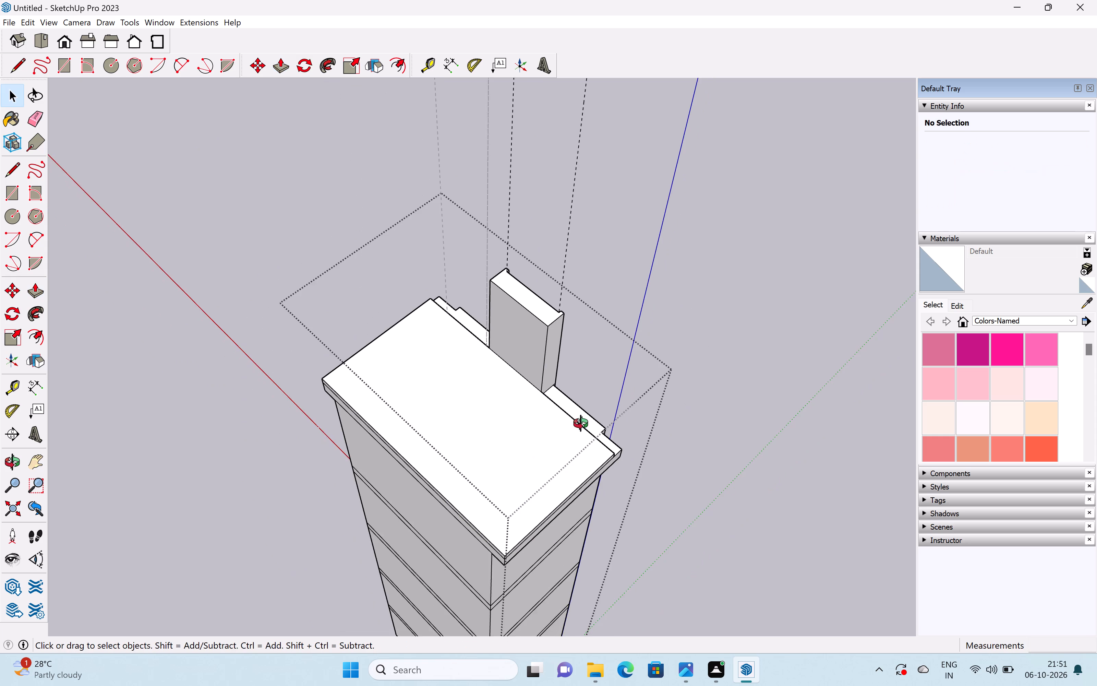
{"action": "middle_click_drag", "start_coordinate": [581, 423], "coordinate": [0, 366]}
{"action": "middle_click_drag", "start_coordinate": [490, 151], "coordinate": [145, 185]}
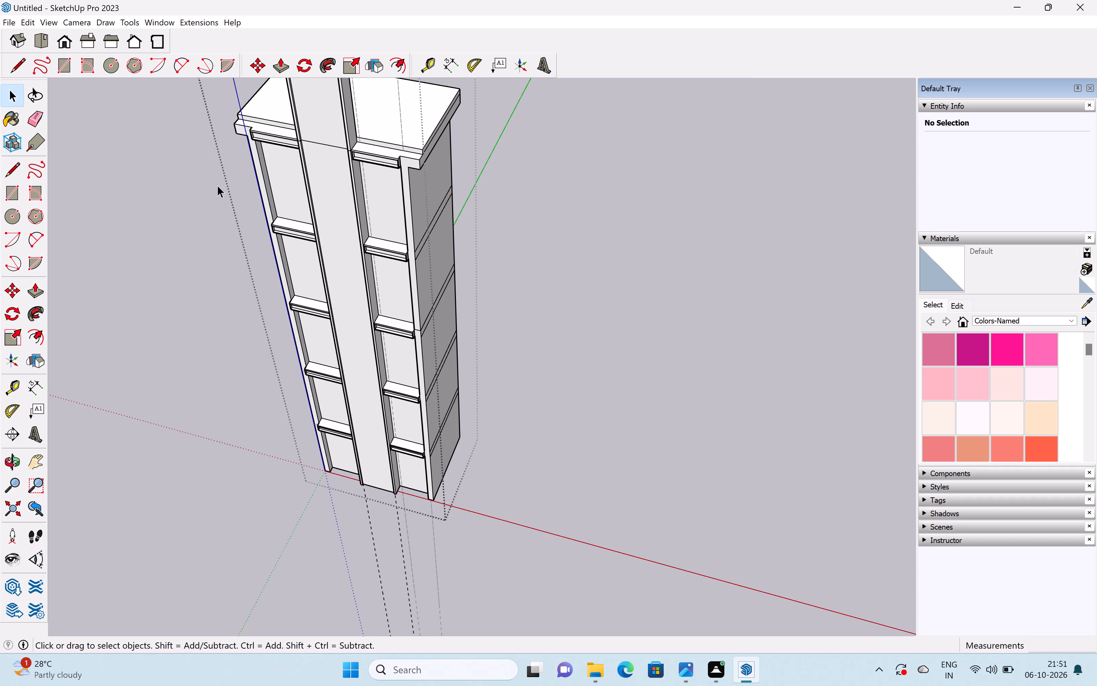
{"action": "scroll", "coordinate": [218, 185], "scroll_direction": "up", "scroll_amount": 2}
{"action": "scroll", "coordinate": [221, 185], "scroll_direction": "down", "scroll_amount": 4}
{"action": "middle_click_drag", "start_coordinate": [230, 185], "coordinate": [370, 82]}
{"action": "scroll", "coordinate": [370, 82], "scroll_direction": "up", "scroll_amount": 1}
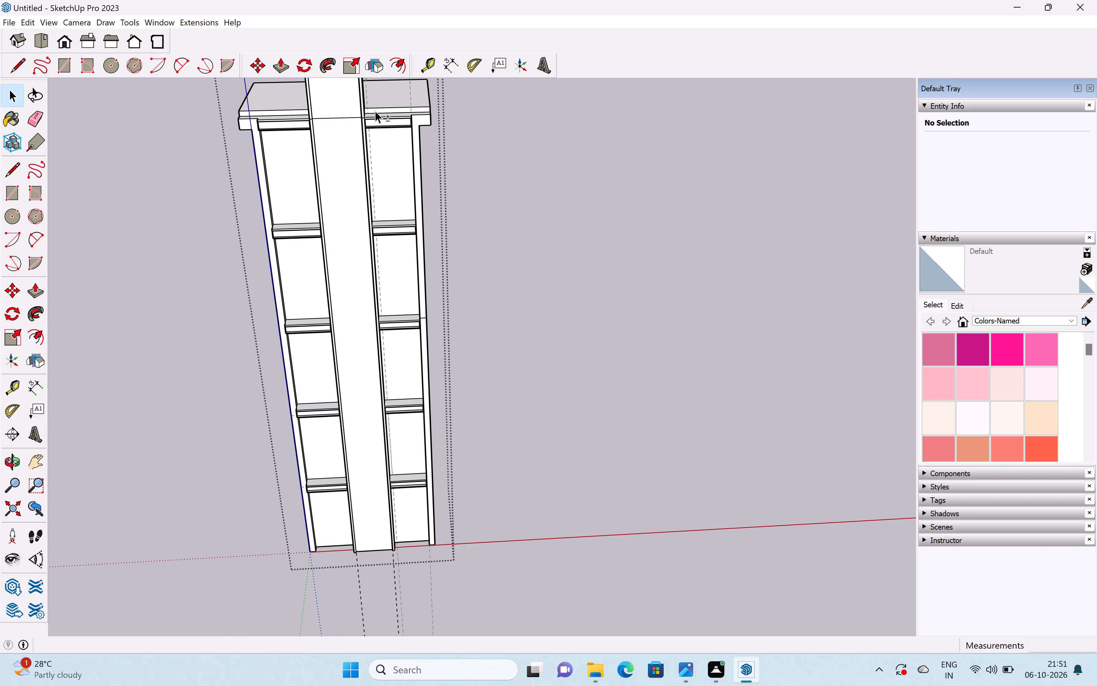
{"action": "middle_click_drag", "start_coordinate": [375, 111], "coordinate": [385, 205], "text": "shift"}
{"action": "middle_click_drag", "start_coordinate": [385, 204], "coordinate": [391, 139]}
{"action": "scroll", "coordinate": [406, 171], "scroll_direction": "up", "scroll_amount": 7}
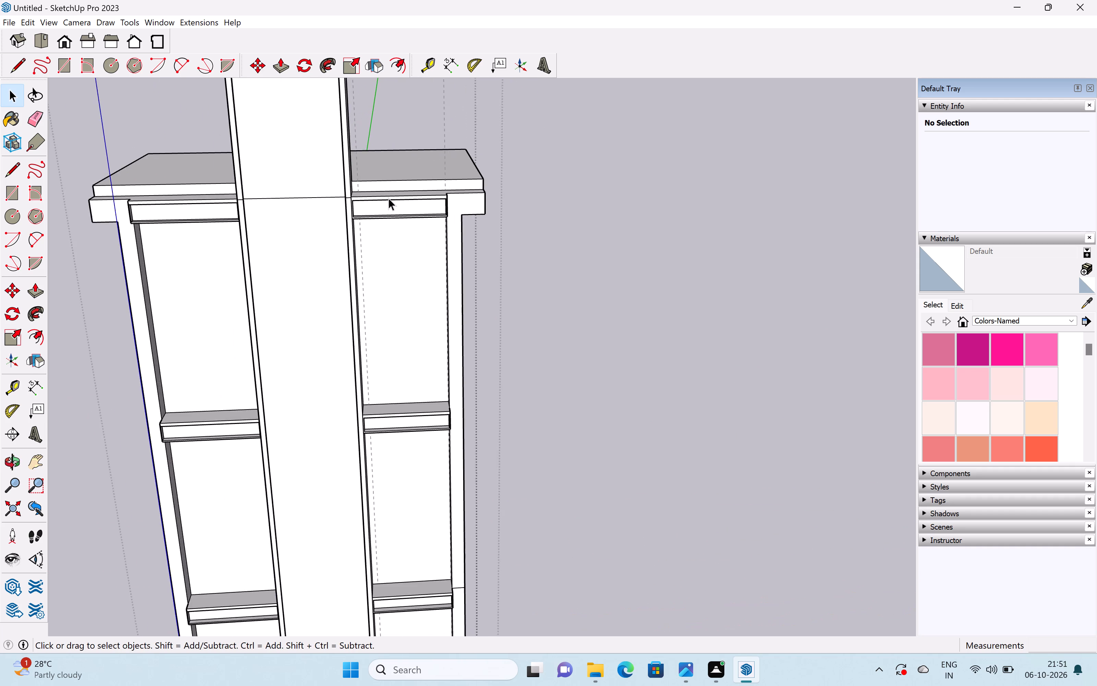
{"action": "scroll", "coordinate": [388, 198], "scroll_direction": "up", "scroll_amount": 4}
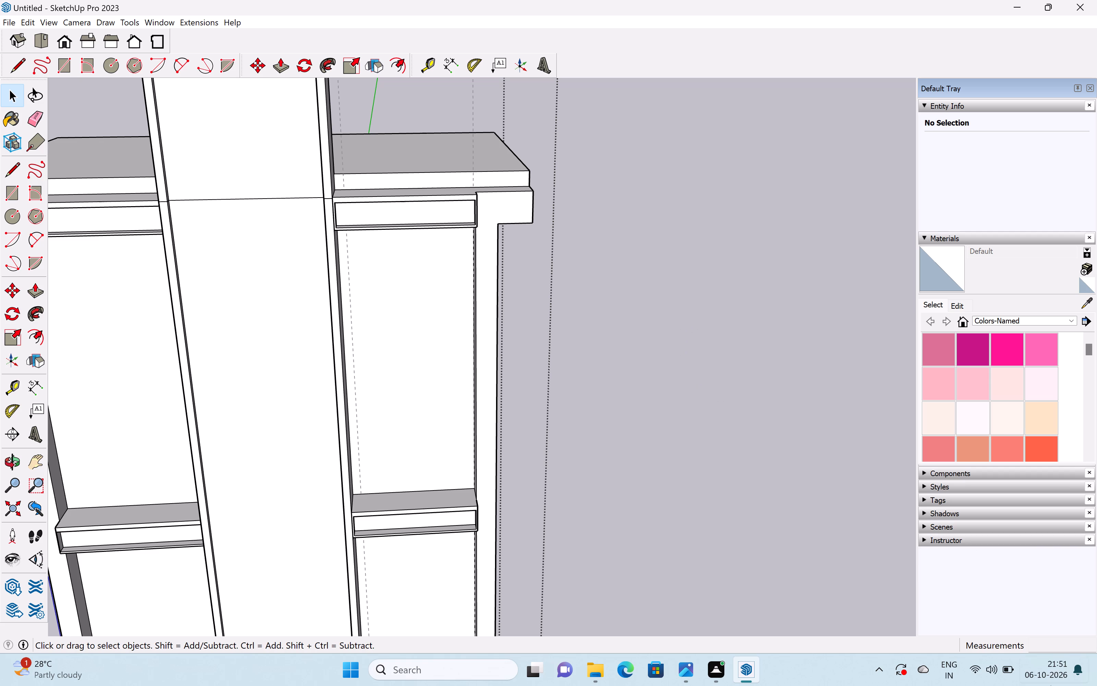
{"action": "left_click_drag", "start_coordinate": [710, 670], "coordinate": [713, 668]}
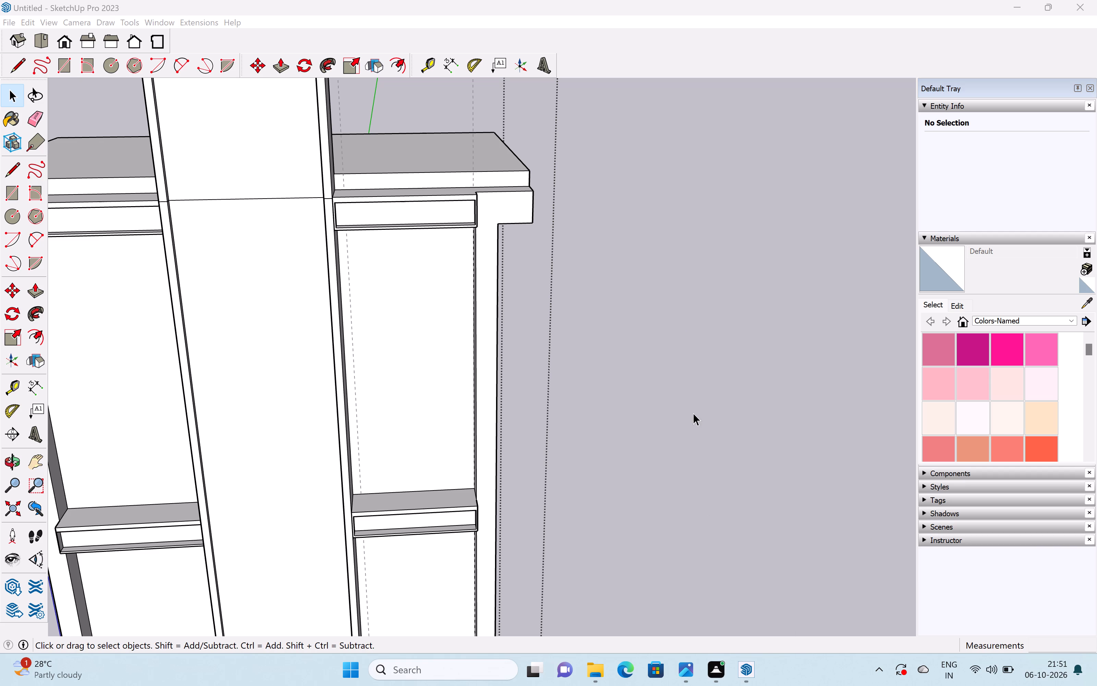
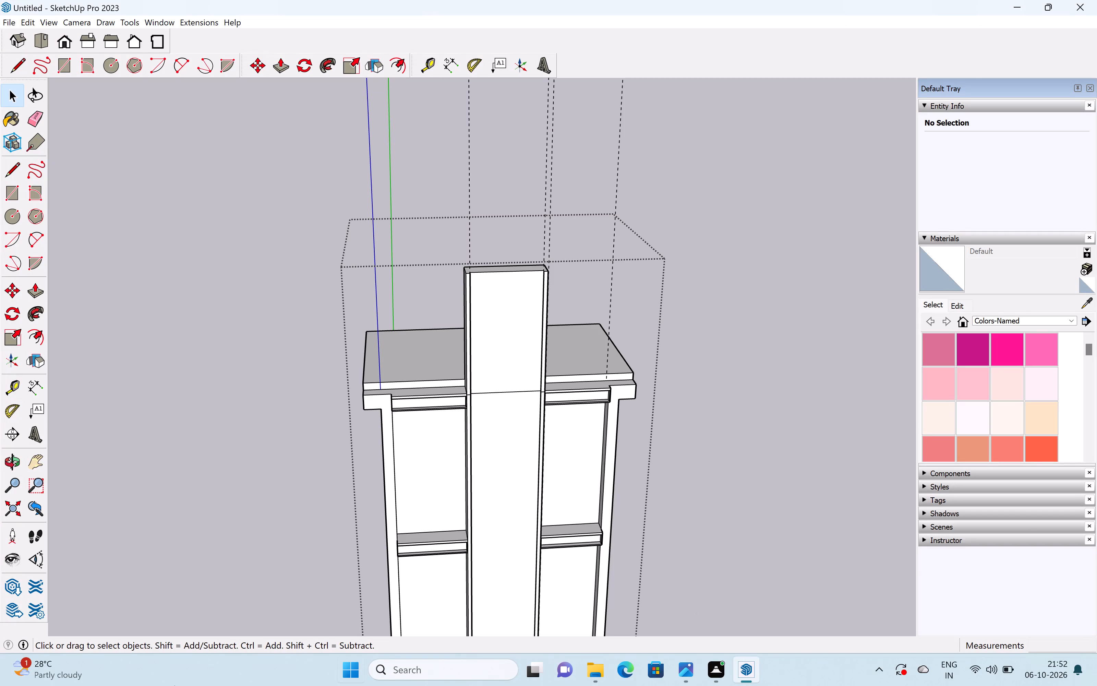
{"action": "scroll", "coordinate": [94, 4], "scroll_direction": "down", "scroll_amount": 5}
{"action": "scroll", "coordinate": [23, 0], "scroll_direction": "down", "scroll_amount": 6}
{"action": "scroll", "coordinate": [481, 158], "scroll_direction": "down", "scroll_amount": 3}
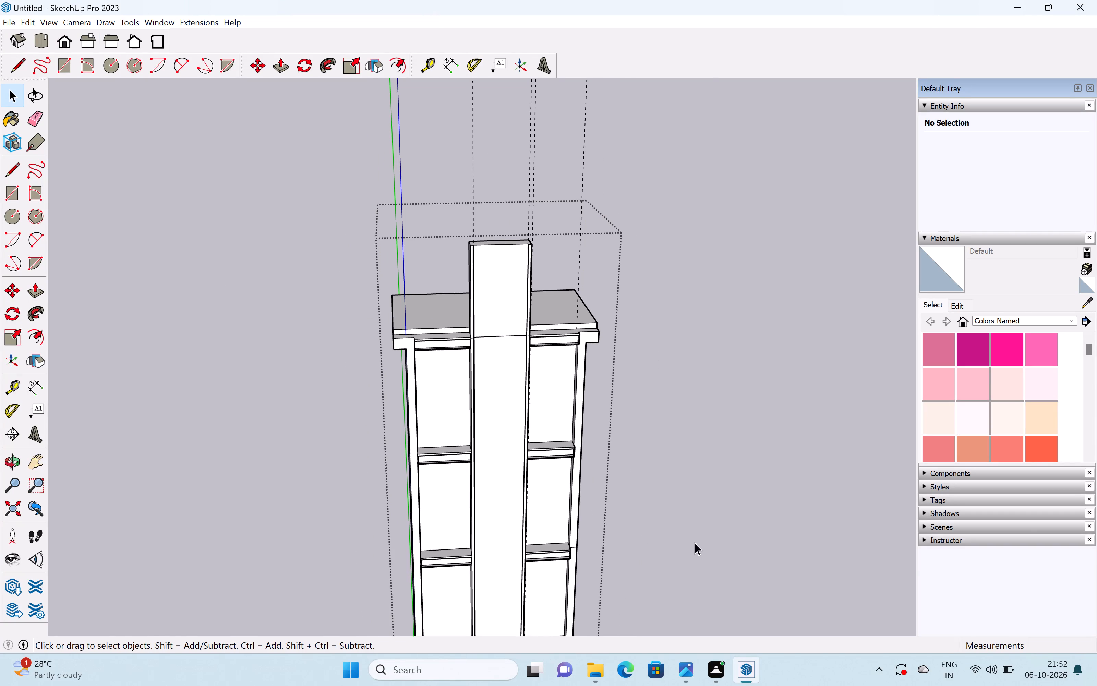
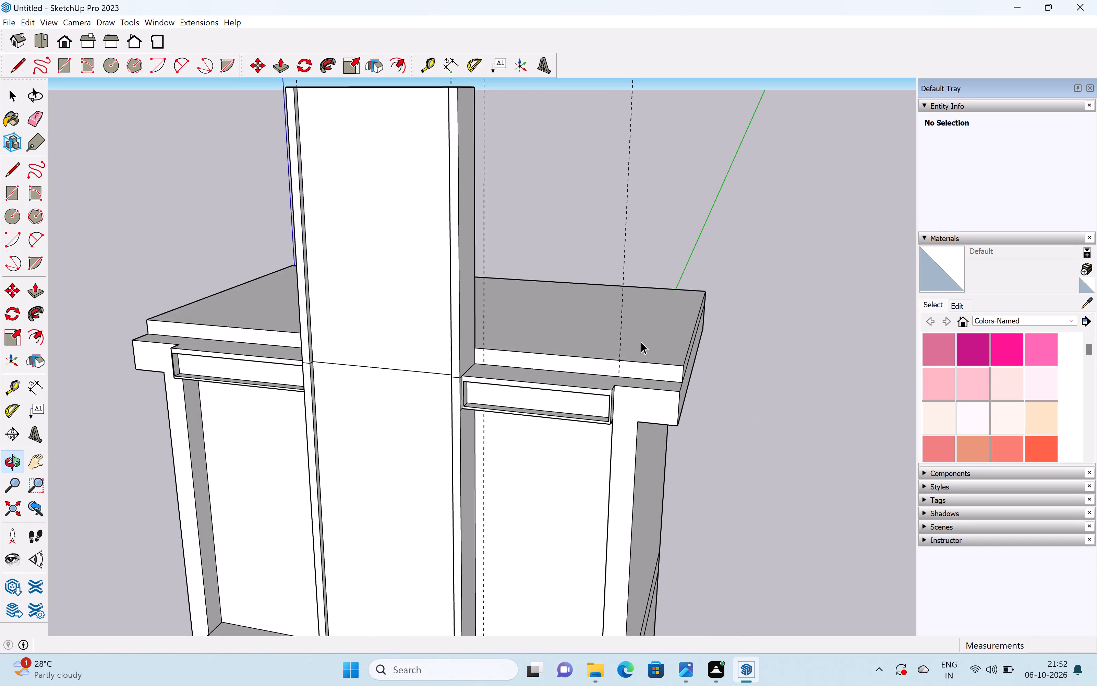
Inside the building group, pull the roof slab's front faces on both sides of the central strip forward 10".
{"action": "middle_click_drag", "start_coordinate": [573, 371], "coordinate": [855, 348]}
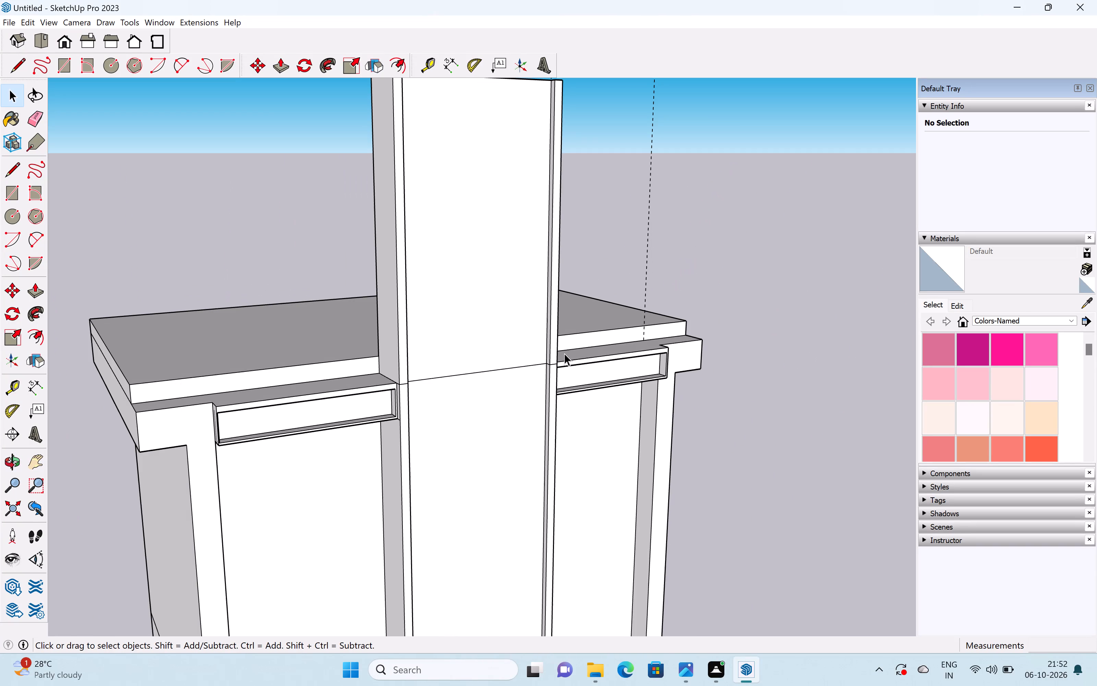
{"action": "scroll", "coordinate": [566, 351], "scroll_direction": "up", "scroll_amount": 3}
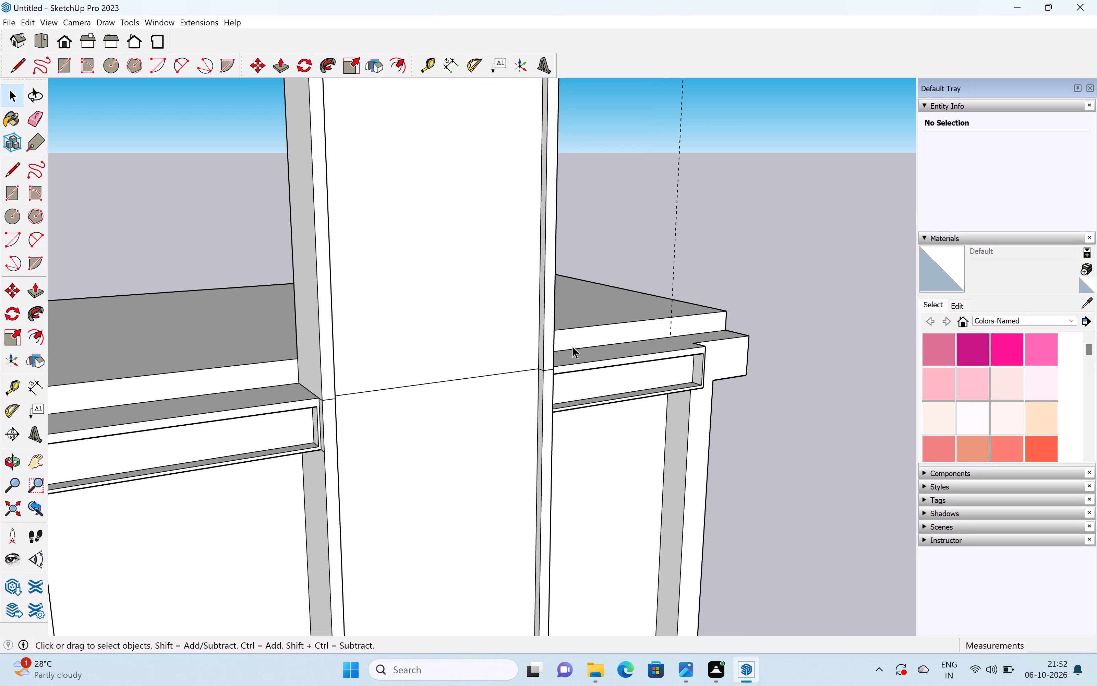
{"action": "key", "text": "p"}
{"action": "key", "text": "space"}
{"action": "left_click", "coordinate": [575, 339]}
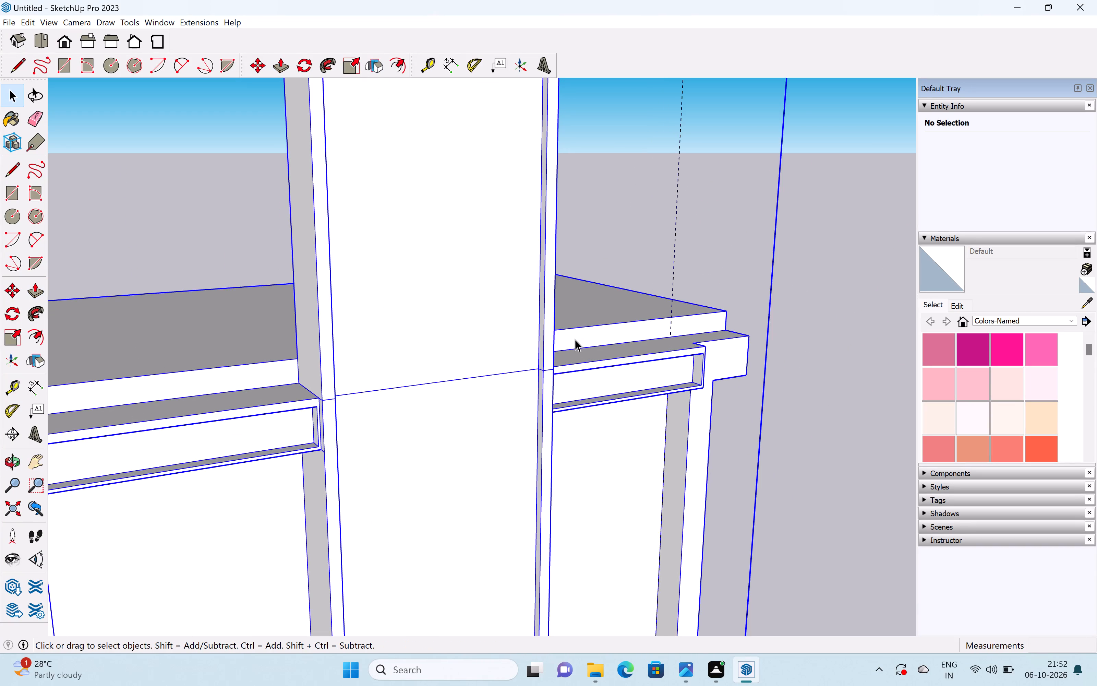
{"action": "triple_click", "coordinate": [575, 339]}
{"action": "double_click", "coordinate": [575, 339]}
{"action": "triple_click", "coordinate": [575, 339]}
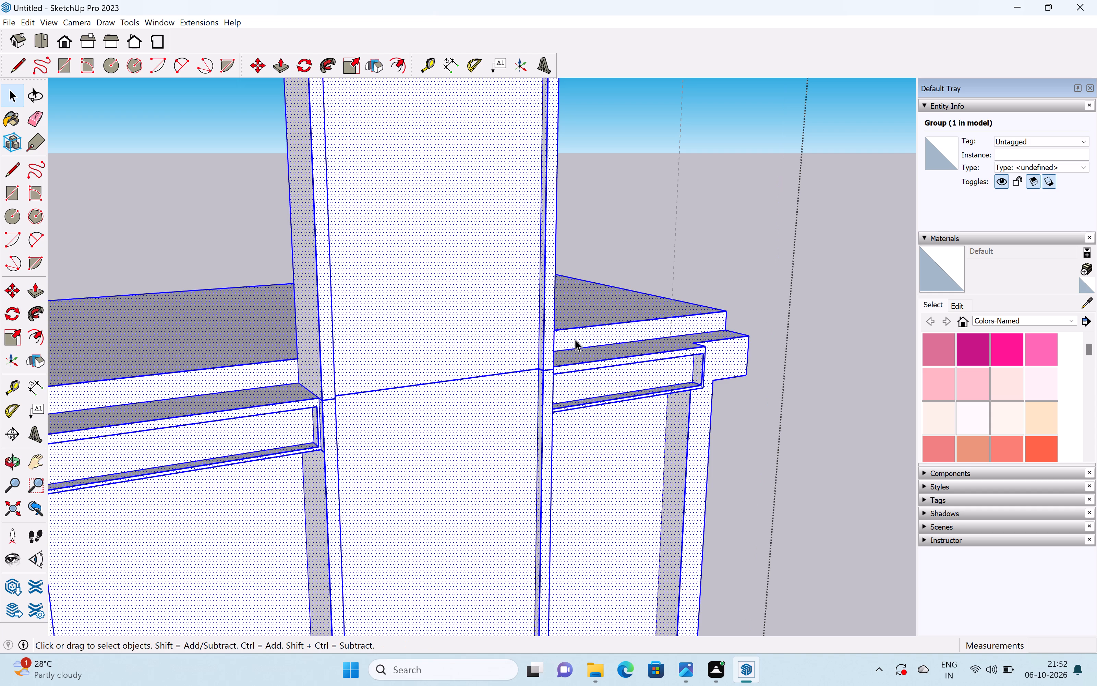
{"action": "triple_click", "coordinate": [575, 339]}
{"action": "key", "text": "p"}
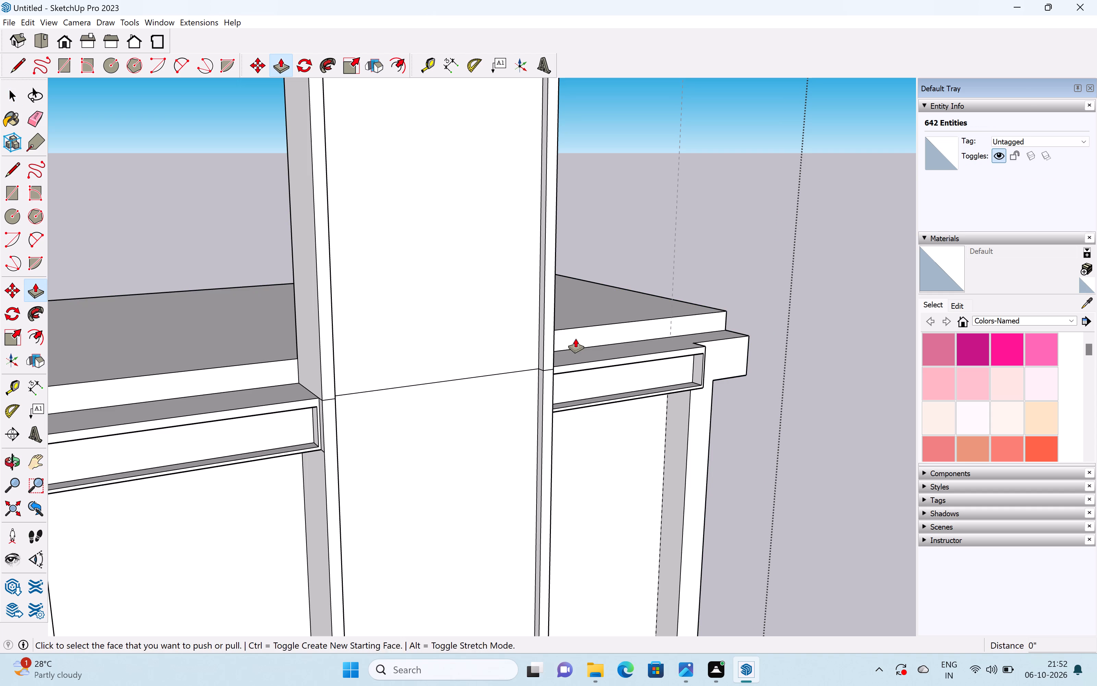
{"action": "left_click_drag", "start_coordinate": [576, 336], "coordinate": [589, 376]}
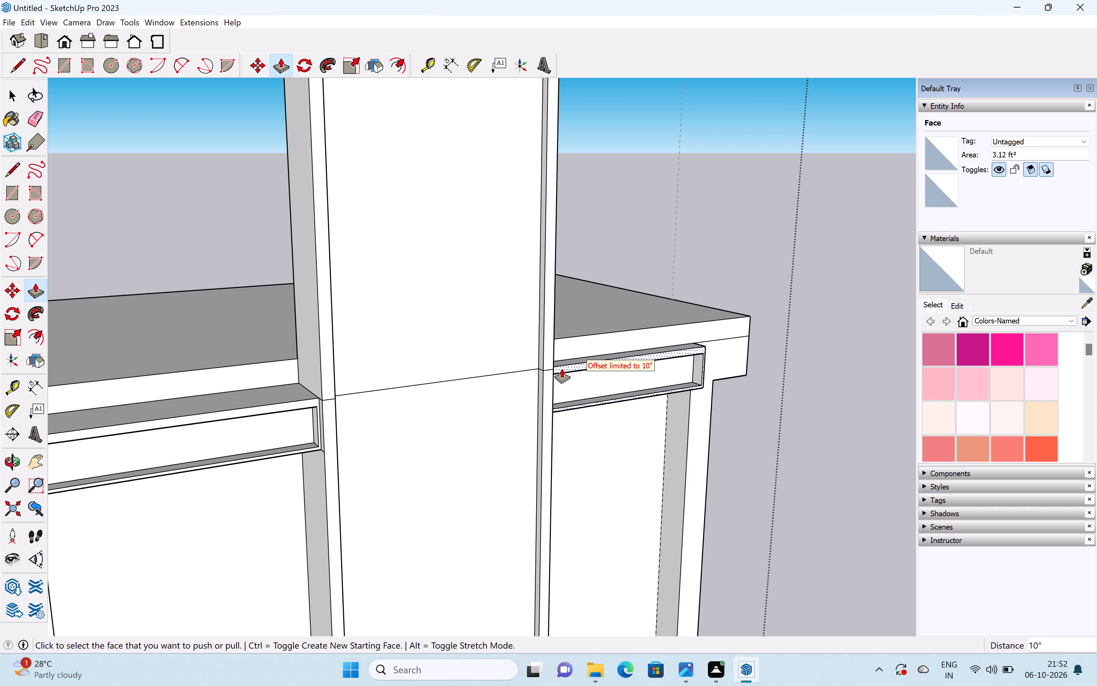
{"action": "scroll", "coordinate": [560, 365], "scroll_direction": "down", "scroll_amount": 5}
{"action": "middle_click_drag", "start_coordinate": [560, 362], "coordinate": [659, 346], "text": "shift"}
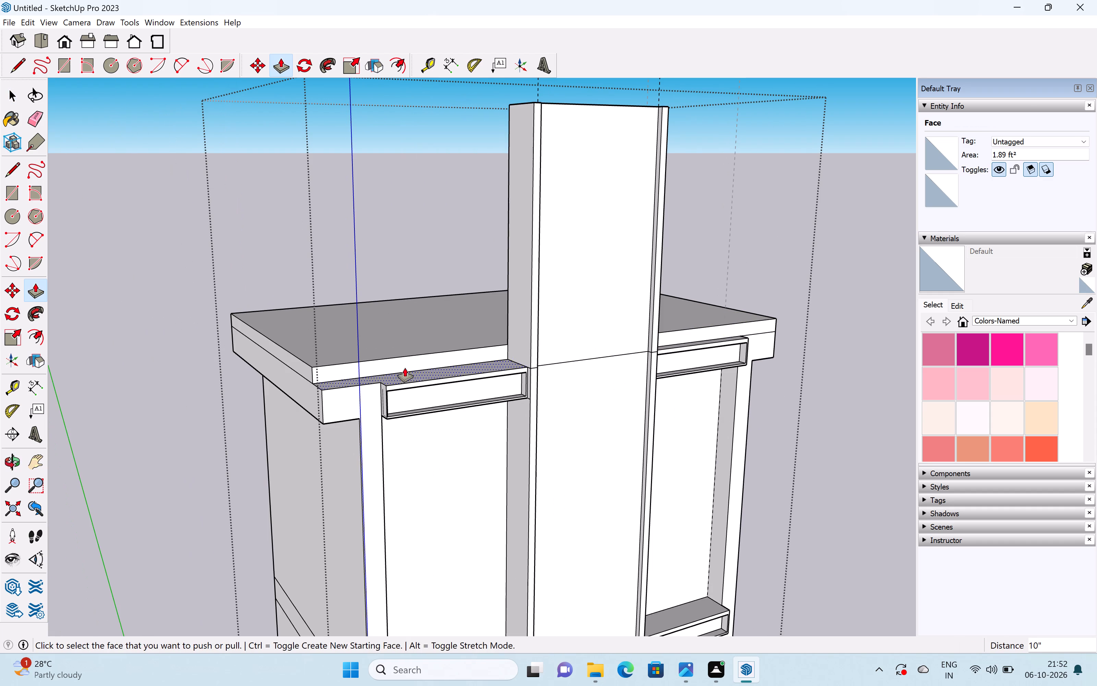
{"action": "double_click", "coordinate": [406, 361]}
Push the front faces of the corner columns back beneath the roof slab, about 6" on the right and 3" on the left.
{"action": "scroll", "coordinate": [410, 370], "scroll_direction": "down", "scroll_amount": 6}
{"action": "middle_click_drag", "start_coordinate": [673, 391], "coordinate": [566, 388]}
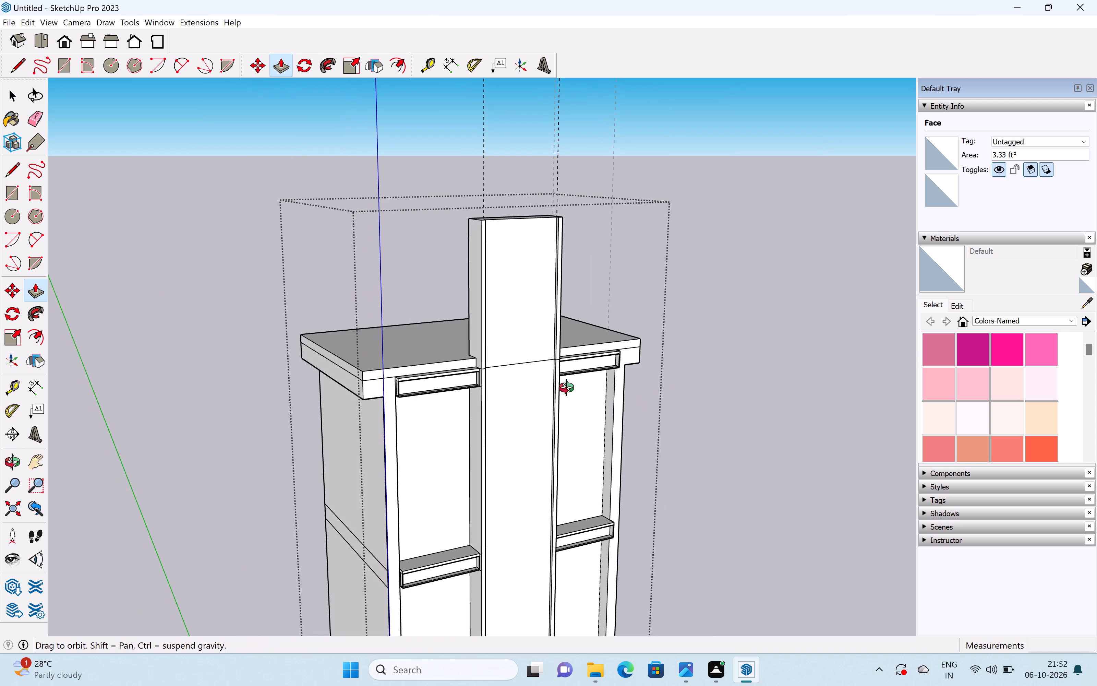
{"action": "middle_click_drag", "start_coordinate": [566, 388], "coordinate": [385, 415]}
{"action": "key", "text": "space"}
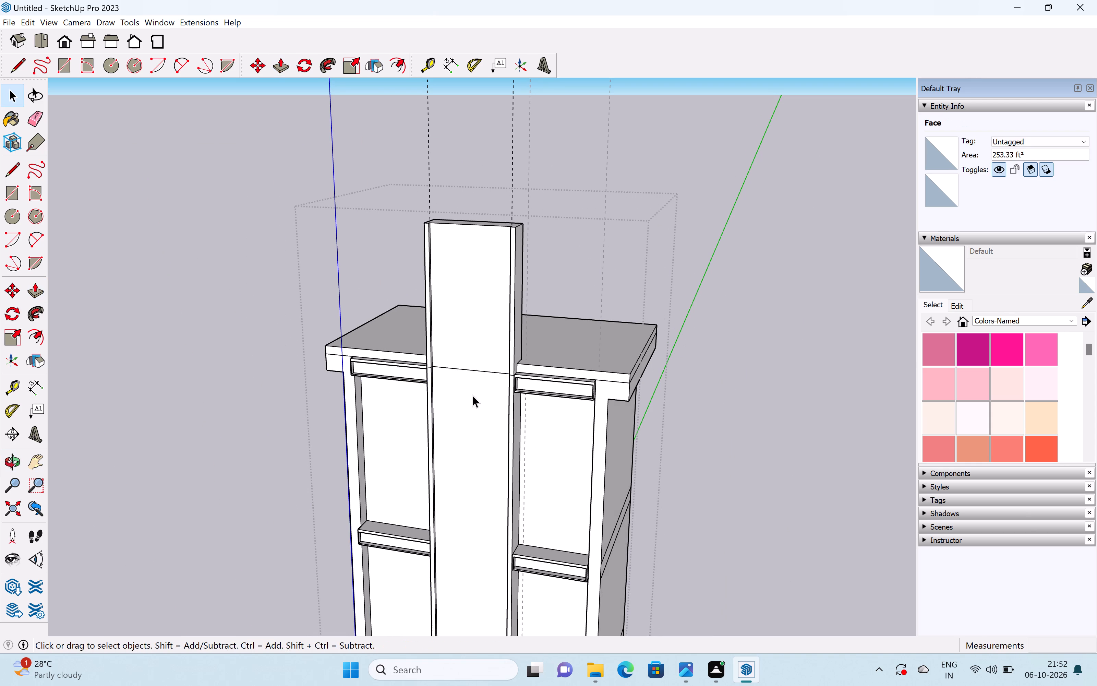
{"action": "scroll", "coordinate": [519, 397], "scroll_direction": "down", "scroll_amount": 1}
{"action": "middle_click_drag", "start_coordinate": [527, 394], "coordinate": [588, 241]}
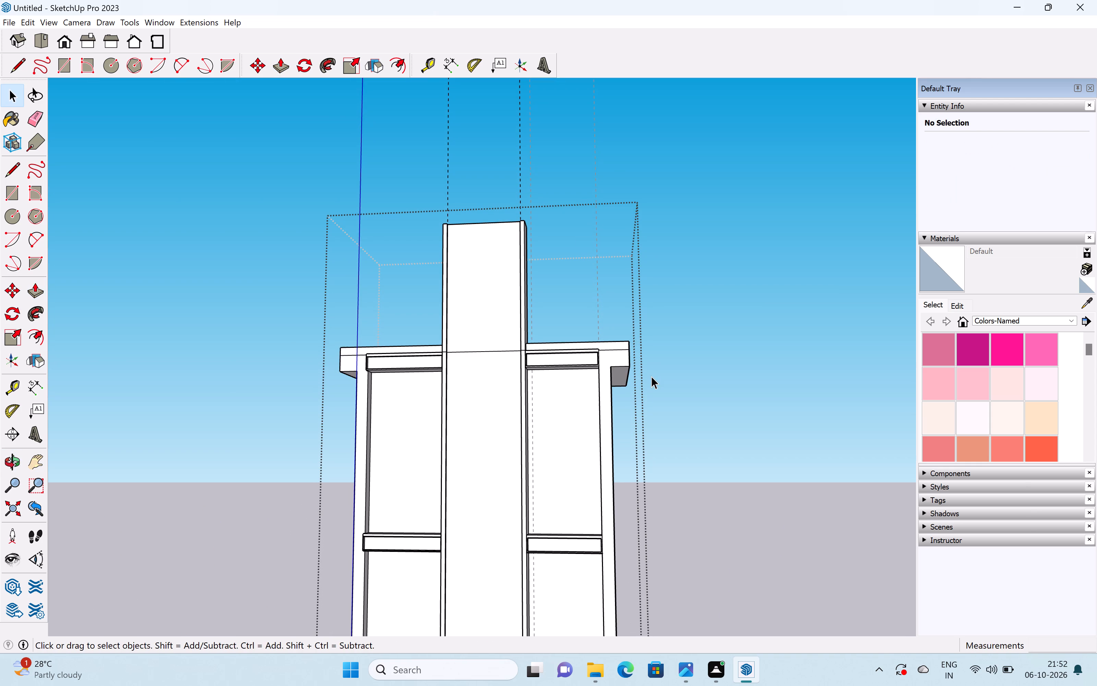
{"action": "scroll", "coordinate": [651, 376], "scroll_direction": "up", "scroll_amount": 6}
{"action": "middle_click_drag", "start_coordinate": [647, 388], "coordinate": [564, 419]}
{"action": "scroll", "coordinate": [524, 399], "scroll_direction": "up", "scroll_amount": 3}
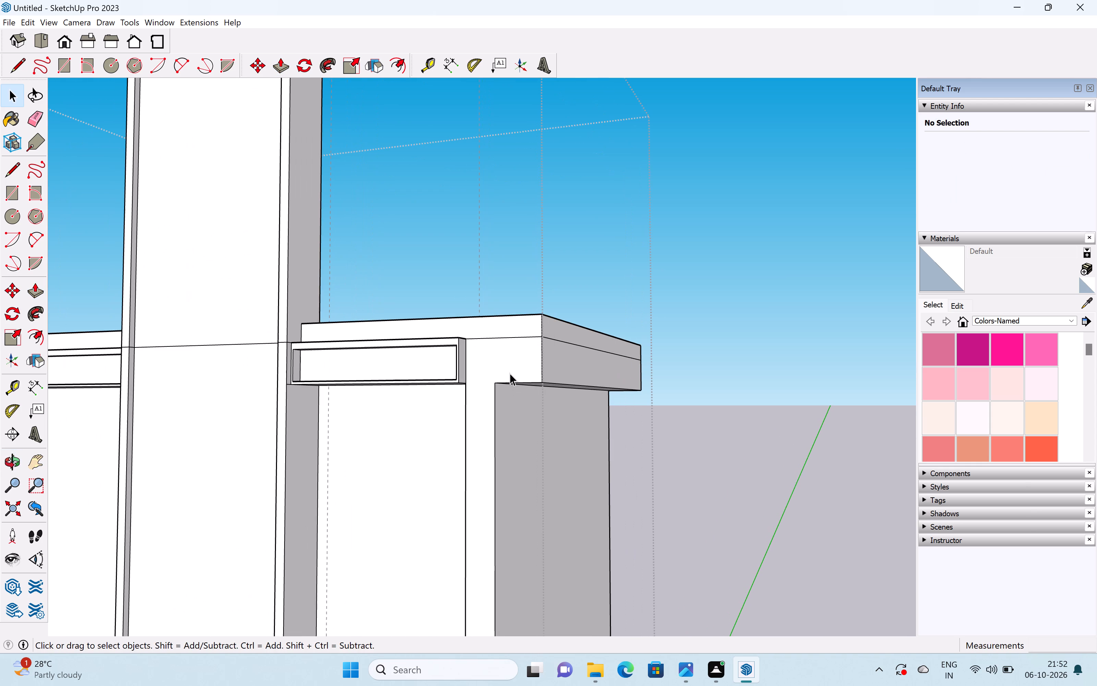
{"action": "key", "text": "p"}
{"action": "left_click_drag", "start_coordinate": [499, 362], "coordinate": [507, 366]}
{"action": "scroll", "coordinate": [513, 367], "scroll_direction": "down", "scroll_amount": 14}
{"action": "middle_click_drag", "start_coordinate": [322, 434], "coordinate": [755, 402]}
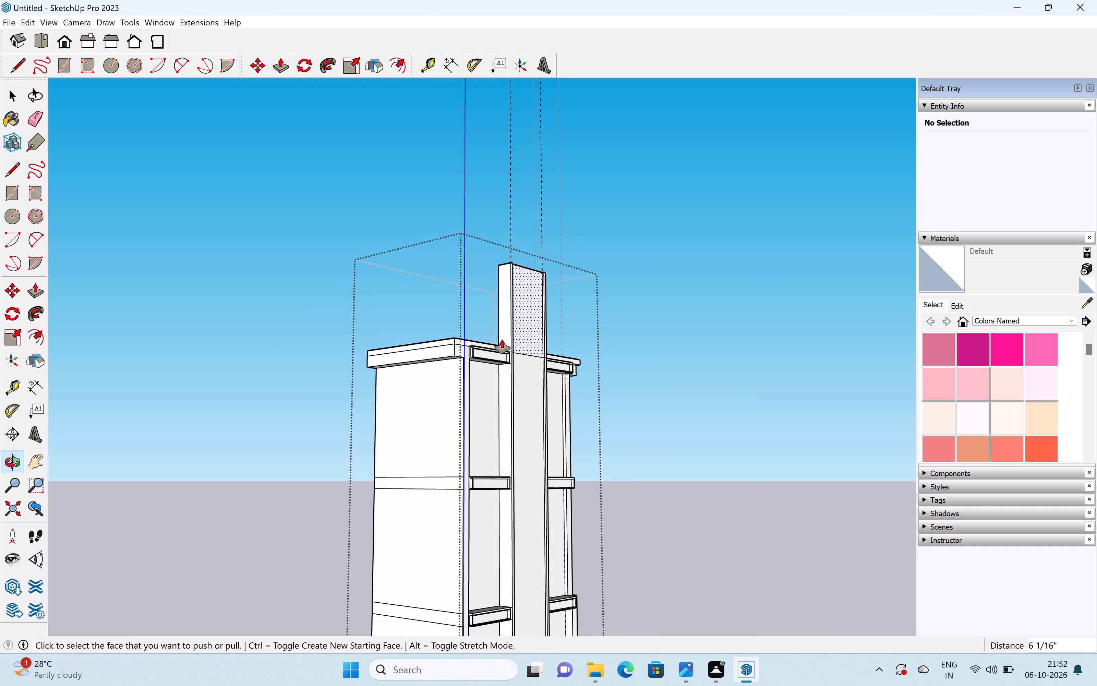
{"action": "scroll", "coordinate": [473, 340], "scroll_direction": "up", "scroll_amount": 9}
{"action": "left_click_drag", "start_coordinate": [454, 359], "coordinate": [448, 363]}
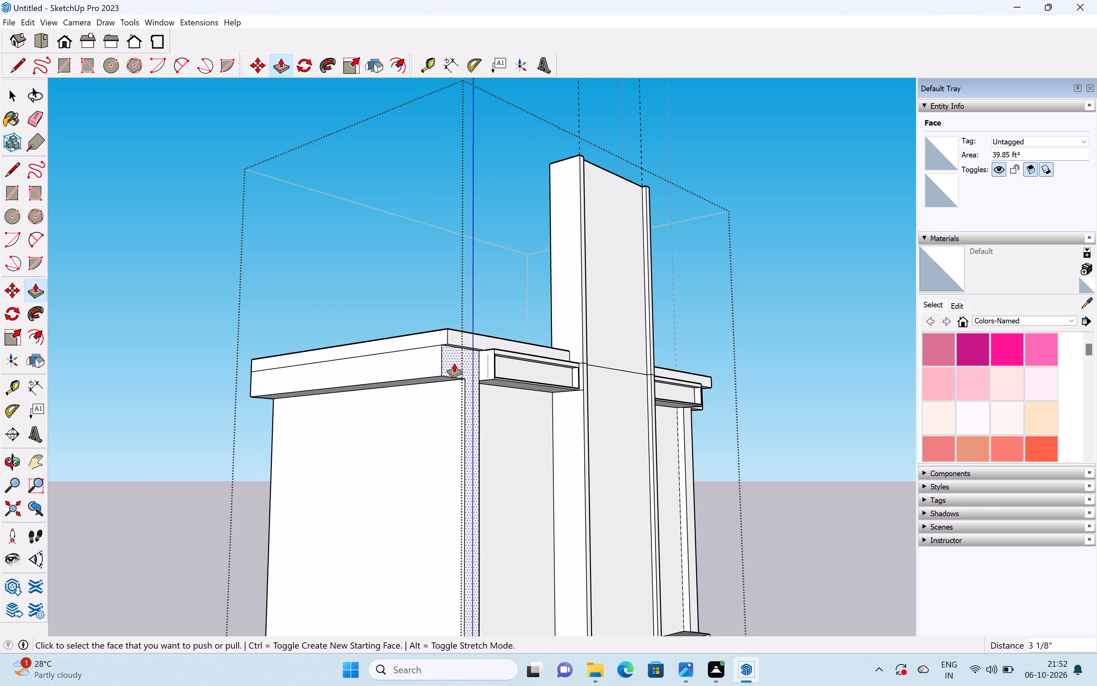
{"action": "scroll", "coordinate": [455, 364], "scroll_direction": "down", "scroll_amount": 8}
{"action": "middle_click_drag", "start_coordinate": [653, 373], "coordinate": [359, 450]}
{"action": "key", "text": "space"}
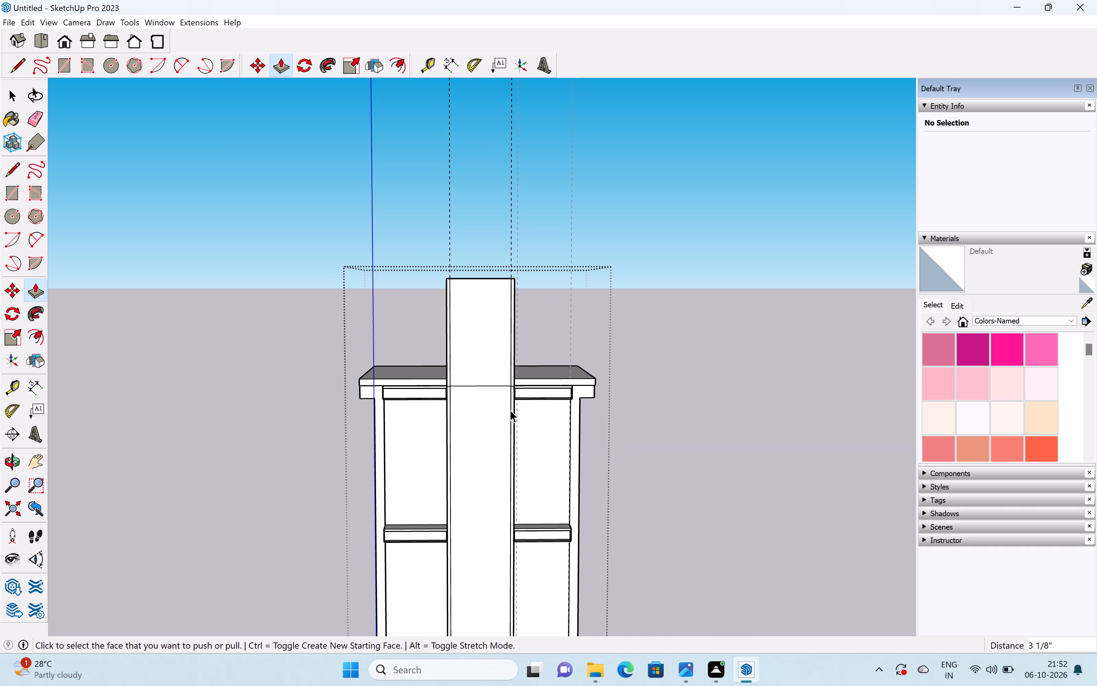
Pull the roof slab's right end face outward so it slightly overhangs the beam below.
{"action": "scroll", "coordinate": [516, 410], "scroll_direction": "down", "scroll_amount": 4}
{"action": "middle_click_drag", "start_coordinate": [527, 394], "coordinate": [434, 417]}
{"action": "scroll", "coordinate": [550, 379], "scroll_direction": "up", "scroll_amount": 4}
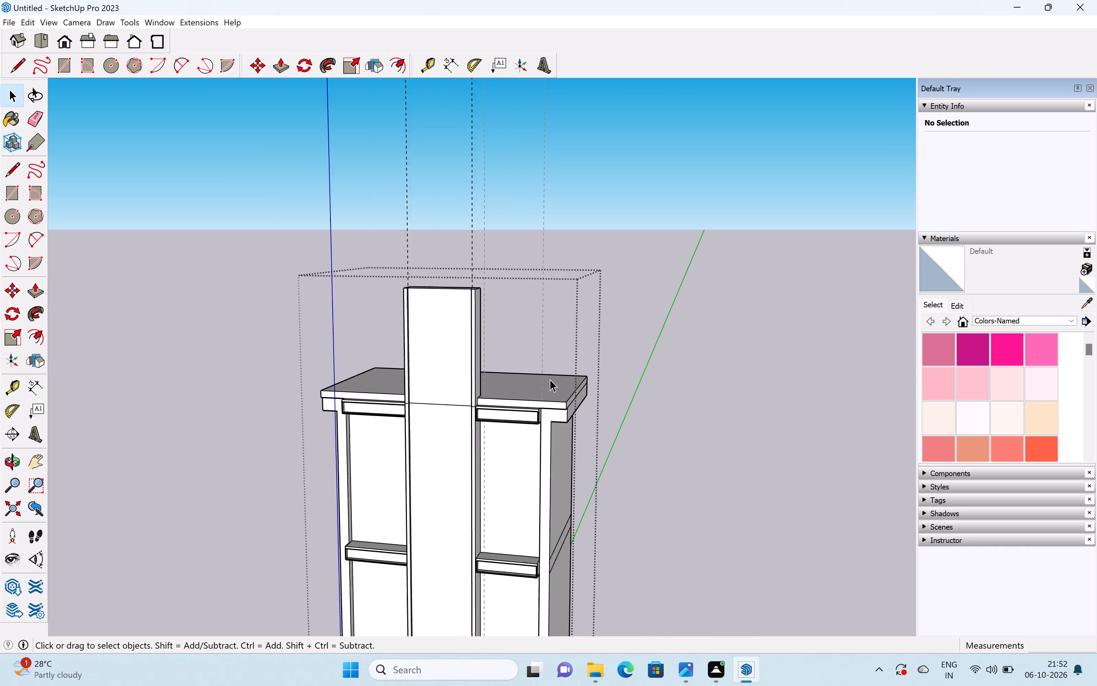
{"action": "scroll", "coordinate": [550, 379], "scroll_direction": "up", "scroll_amount": 2}
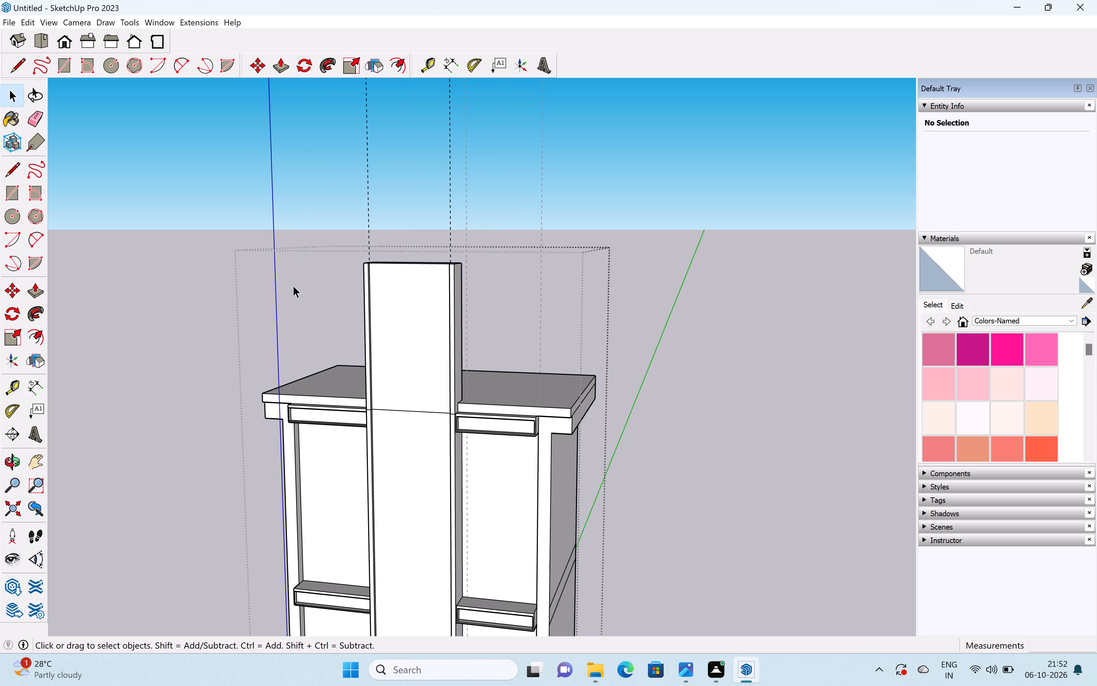
{"action": "scroll", "coordinate": [377, 343], "scroll_direction": "down", "scroll_amount": 2}
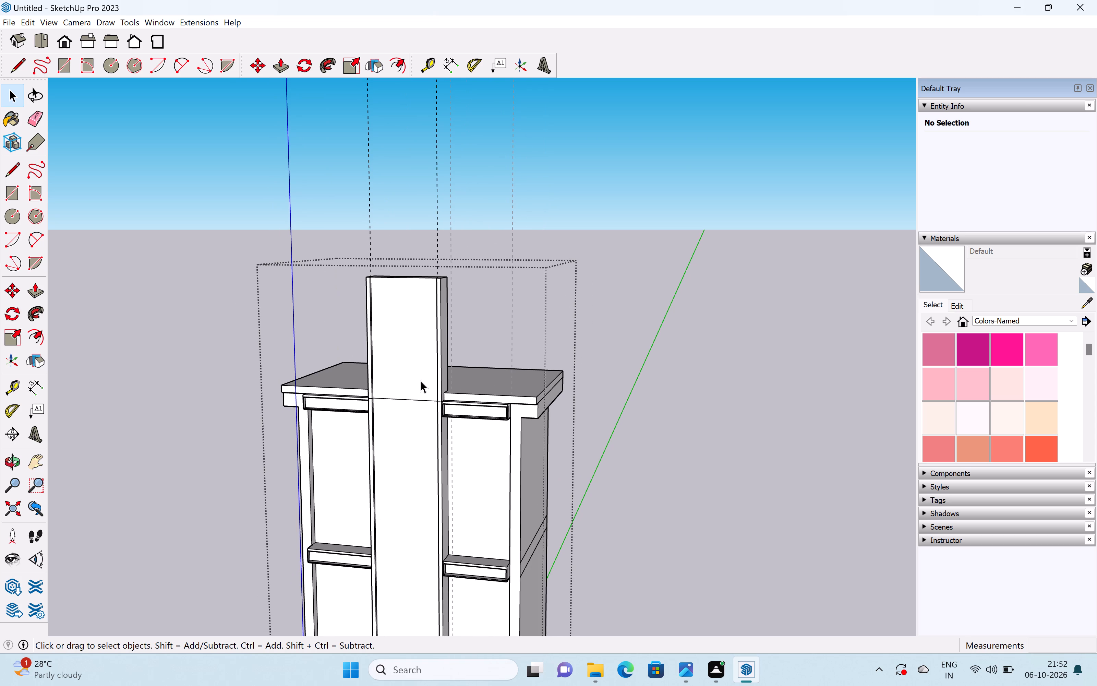
{"action": "middle_click_drag", "start_coordinate": [422, 380], "coordinate": [458, 369]}
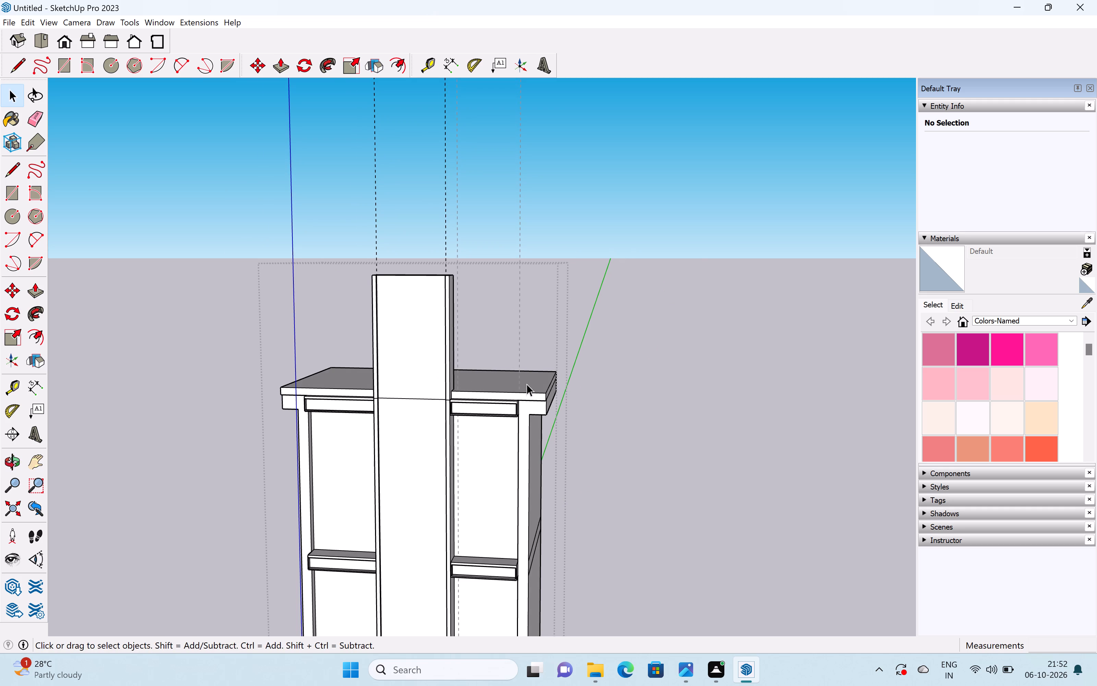
{"action": "scroll", "coordinate": [543, 389], "scroll_direction": "up", "scroll_amount": 6}
{"action": "middle_click_drag", "start_coordinate": [553, 401], "coordinate": [495, 417]}
{"action": "key", "text": "p"}
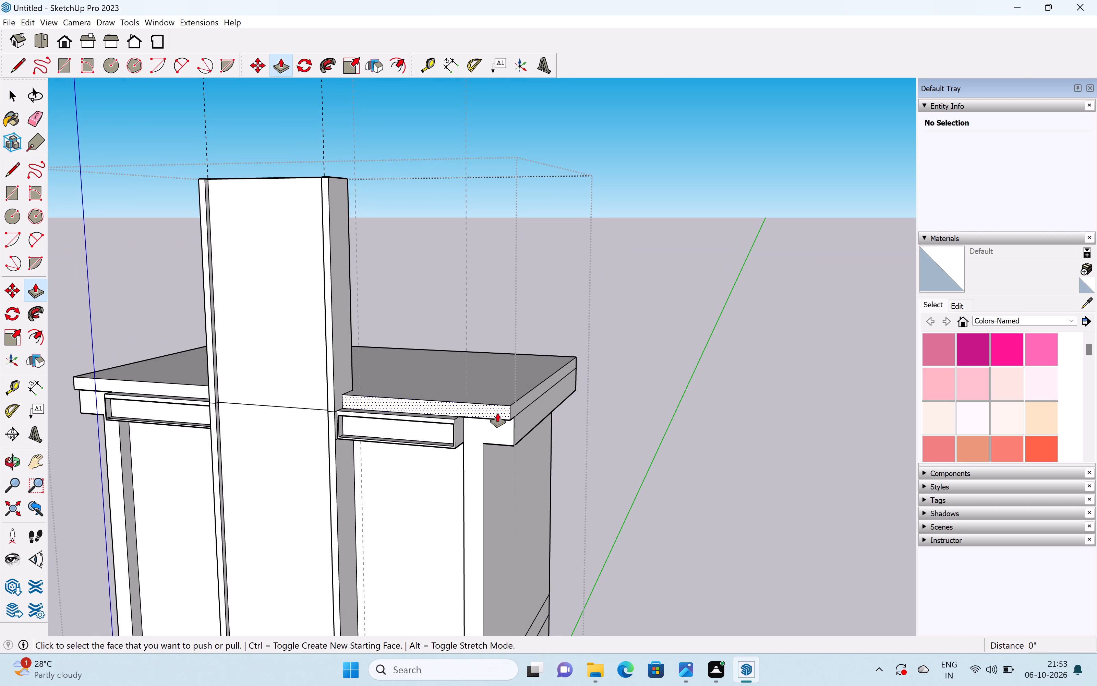
{"action": "scroll", "coordinate": [521, 404], "scroll_direction": "up", "scroll_amount": 3}
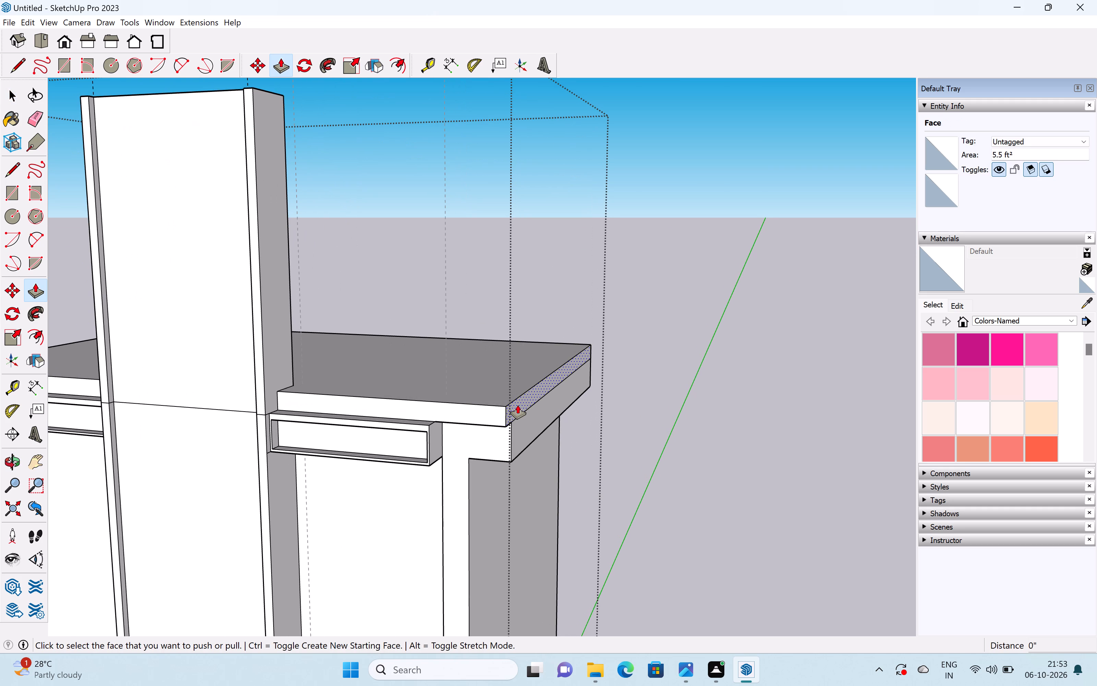
{"action": "left_click_drag", "start_coordinate": [518, 405], "coordinate": [538, 416]}
{"action": "scroll", "coordinate": [544, 416], "scroll_direction": "down", "scroll_amount": 10}
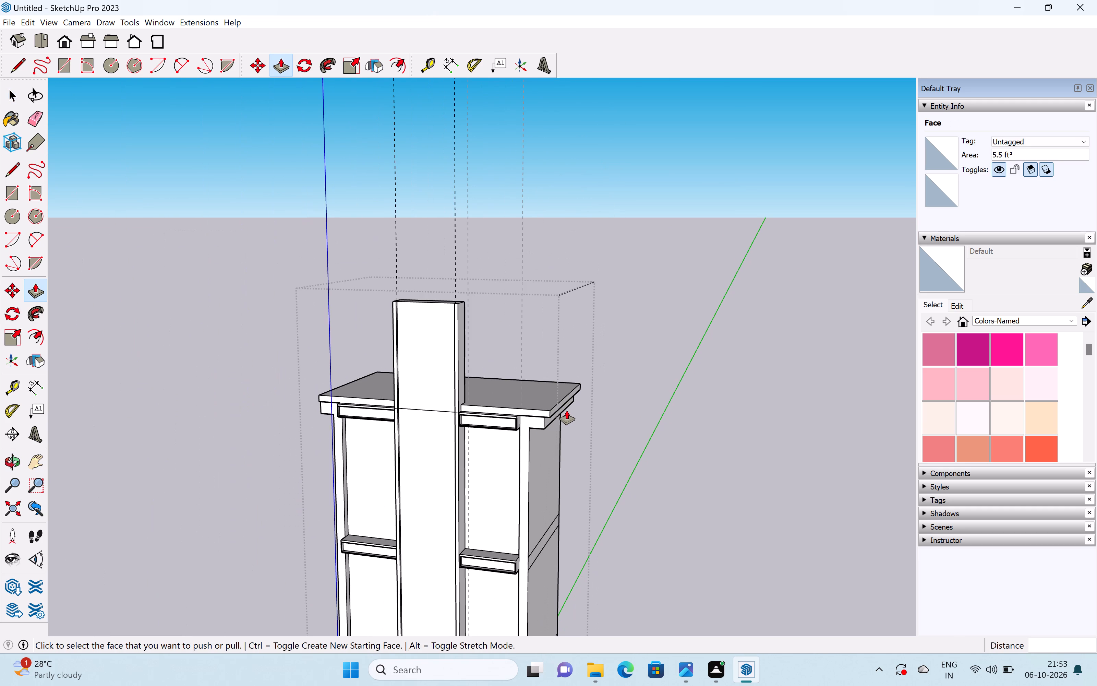
{"action": "middle_click_drag", "start_coordinate": [545, 405], "coordinate": [656, 356]}
{"action": "key", "text": "space"}
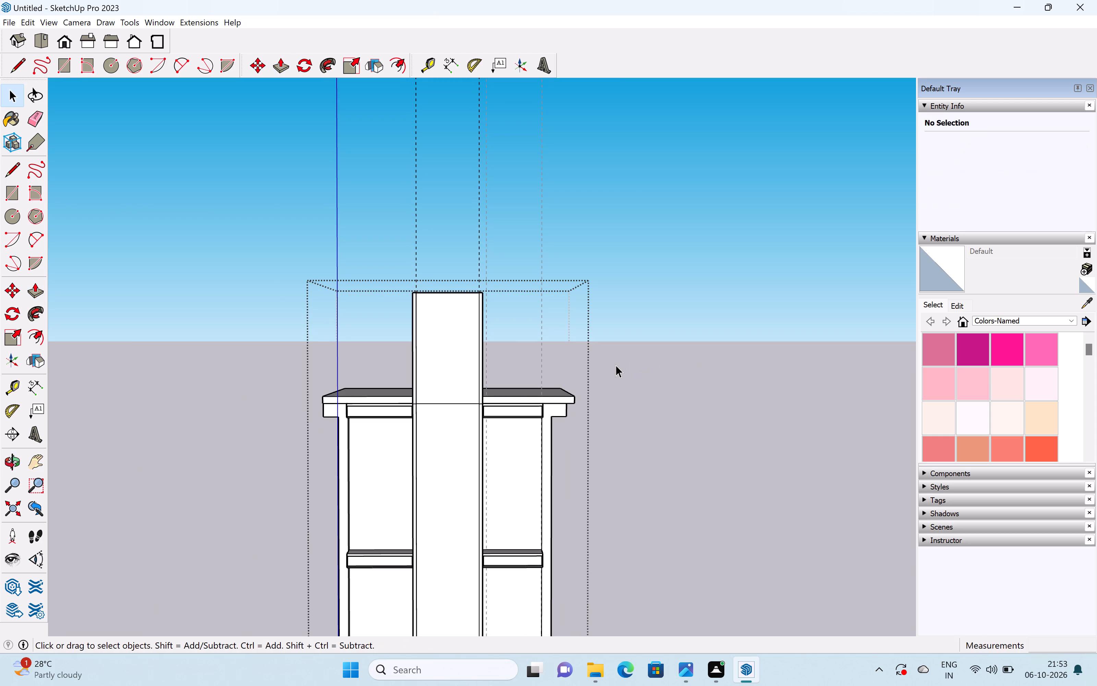
Draw an upright rectangle about 7" wide and 7' 9 1/2" high on the roof slab's front face near its right end.
{"action": "key", "text": "r"}
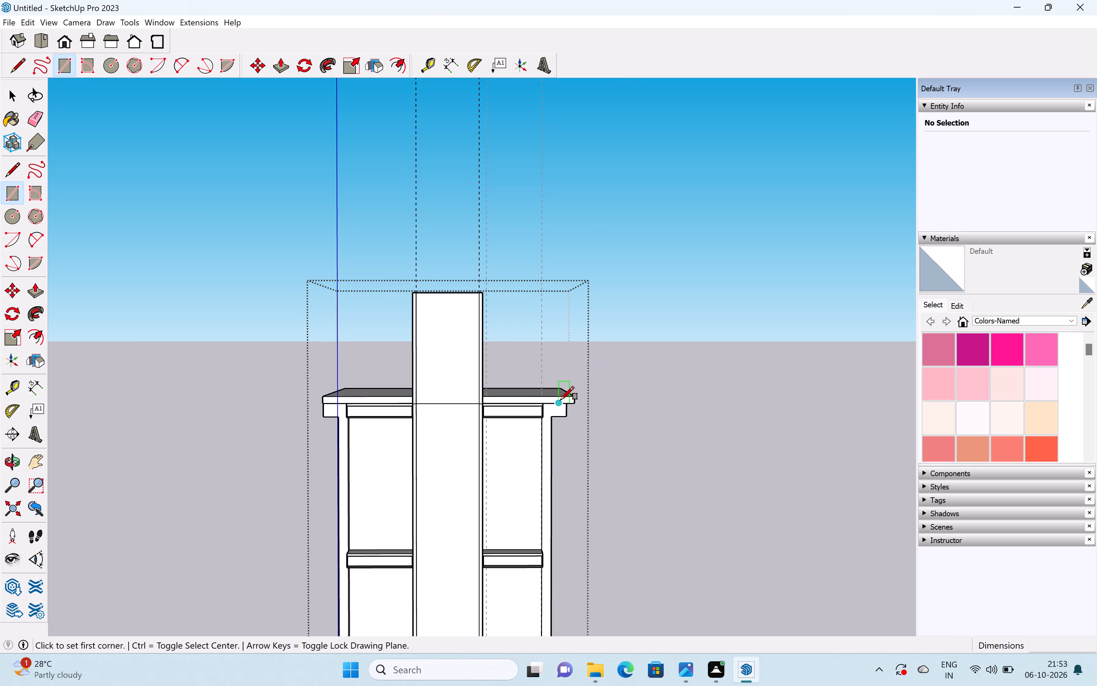
{"action": "scroll", "coordinate": [561, 400], "scroll_direction": "up", "scroll_amount": 4}
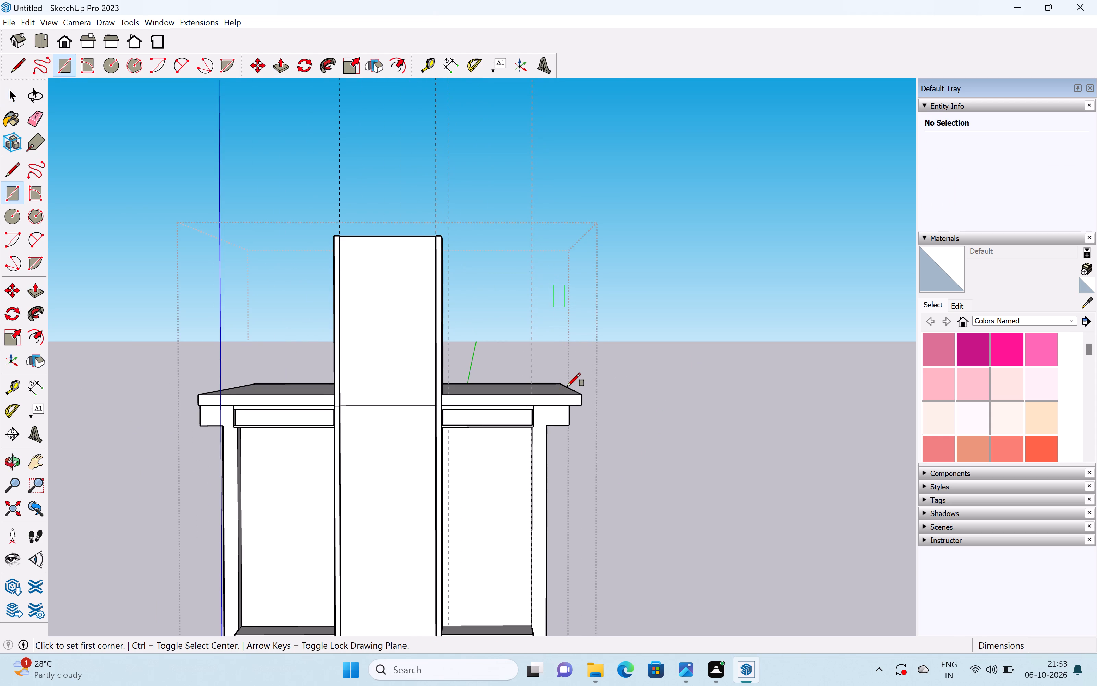
{"action": "scroll", "coordinate": [574, 403], "scroll_direction": "down", "scroll_amount": 5}
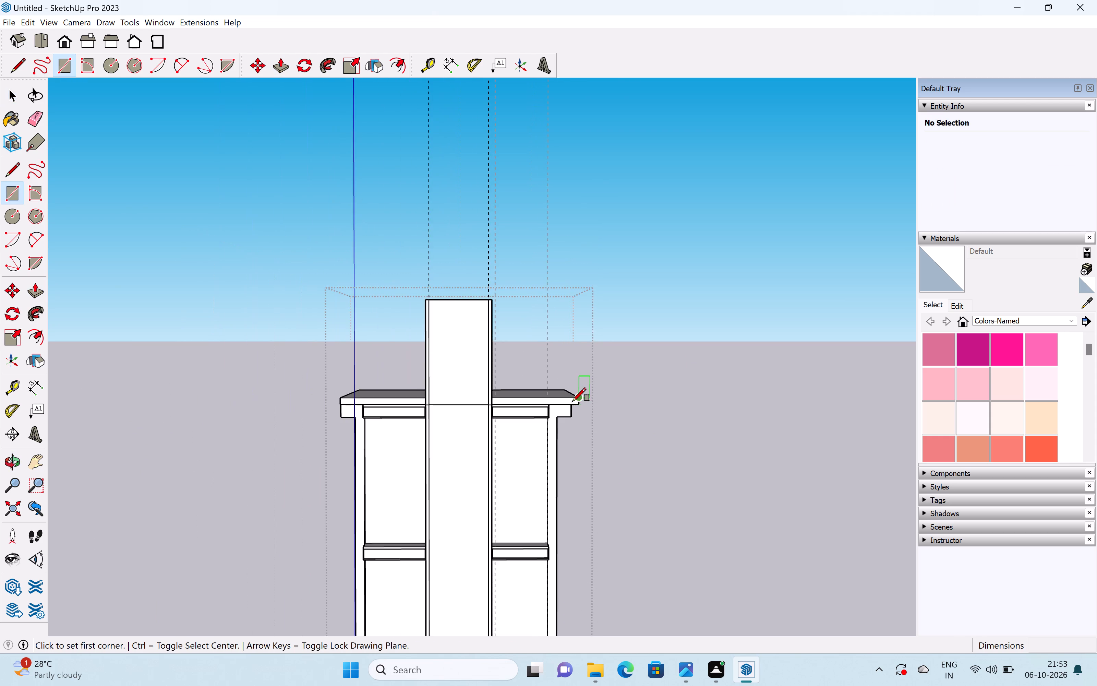
{"action": "scroll", "coordinate": [572, 401], "scroll_direction": "up", "scroll_amount": 9}
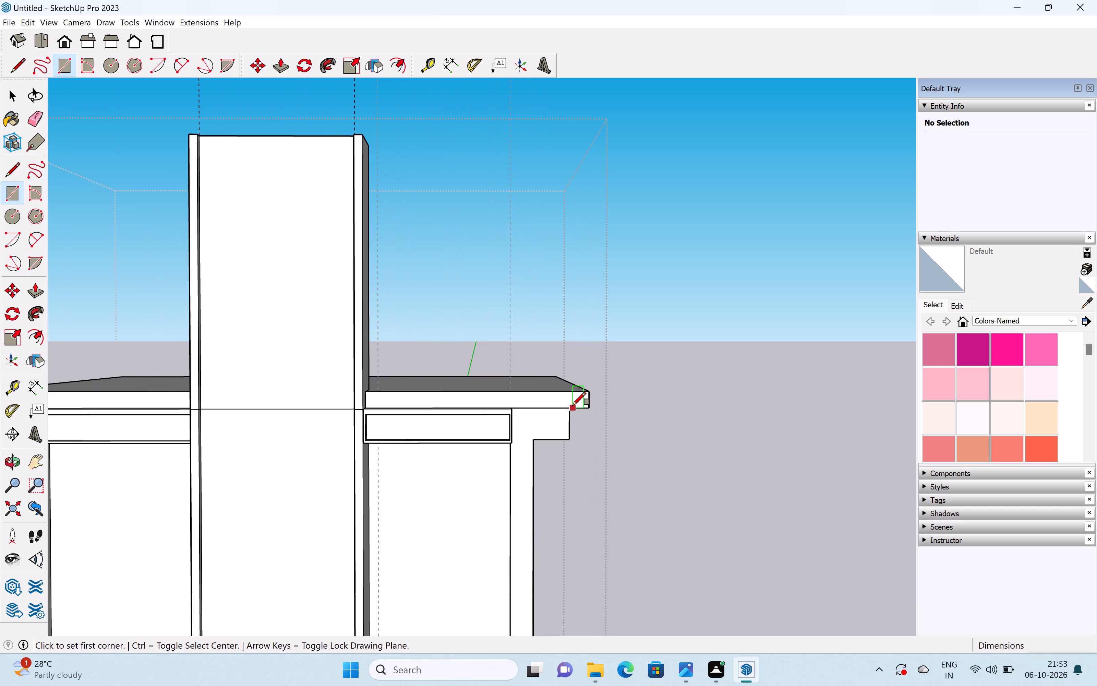
{"action": "scroll", "coordinate": [572, 405], "scroll_direction": "down", "scroll_amount": 2}
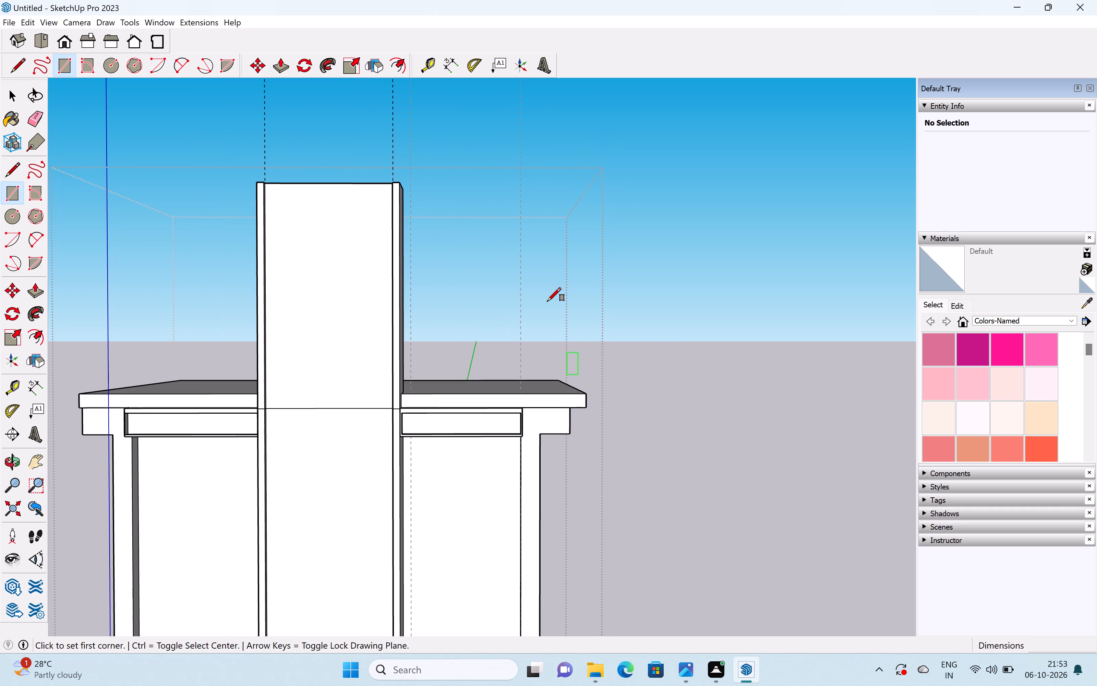
{"action": "scroll", "coordinate": [391, 200], "scroll_direction": "up", "scroll_amount": 3}
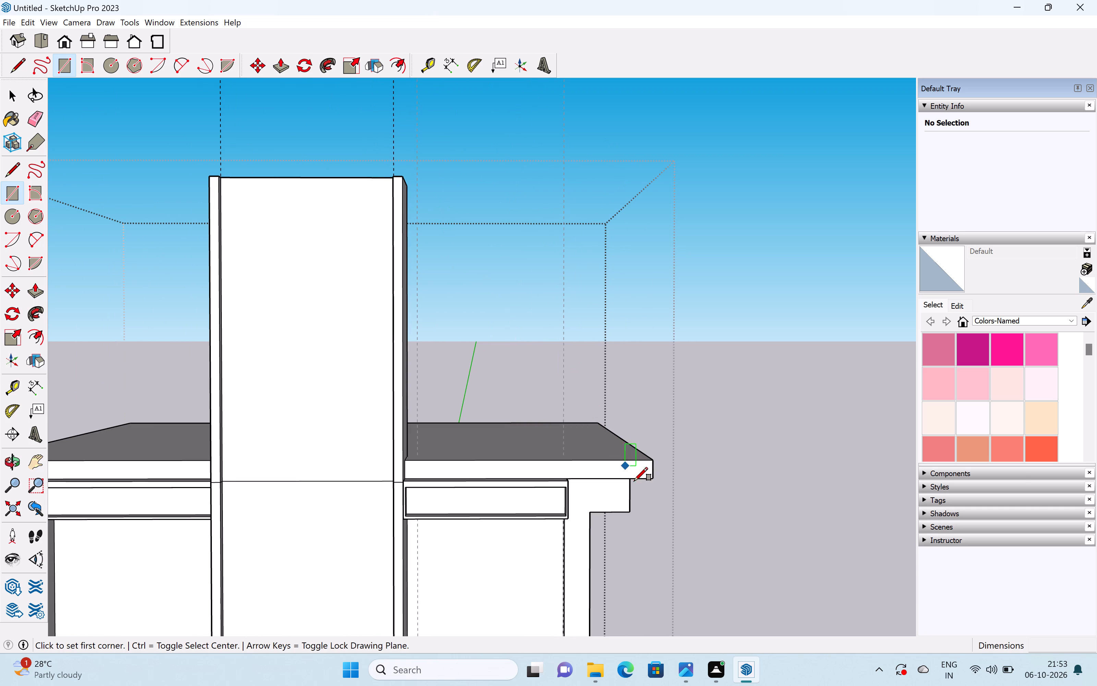
{"action": "left_click", "coordinate": [638, 479]}
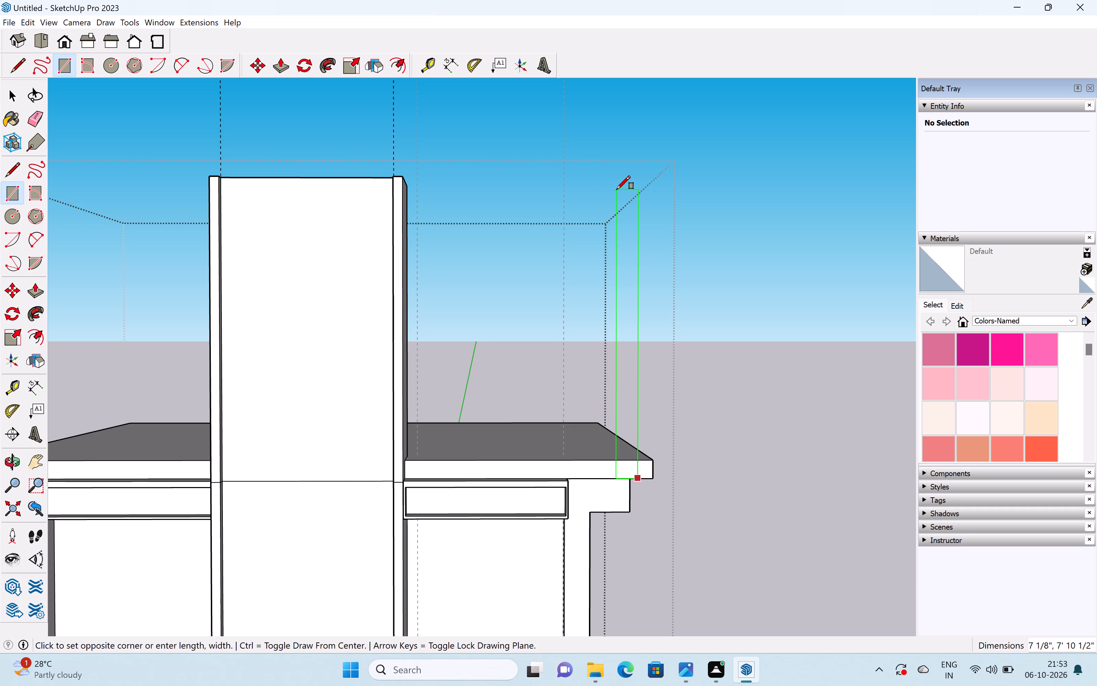
{"action": "left_click", "coordinate": [617, 192]}
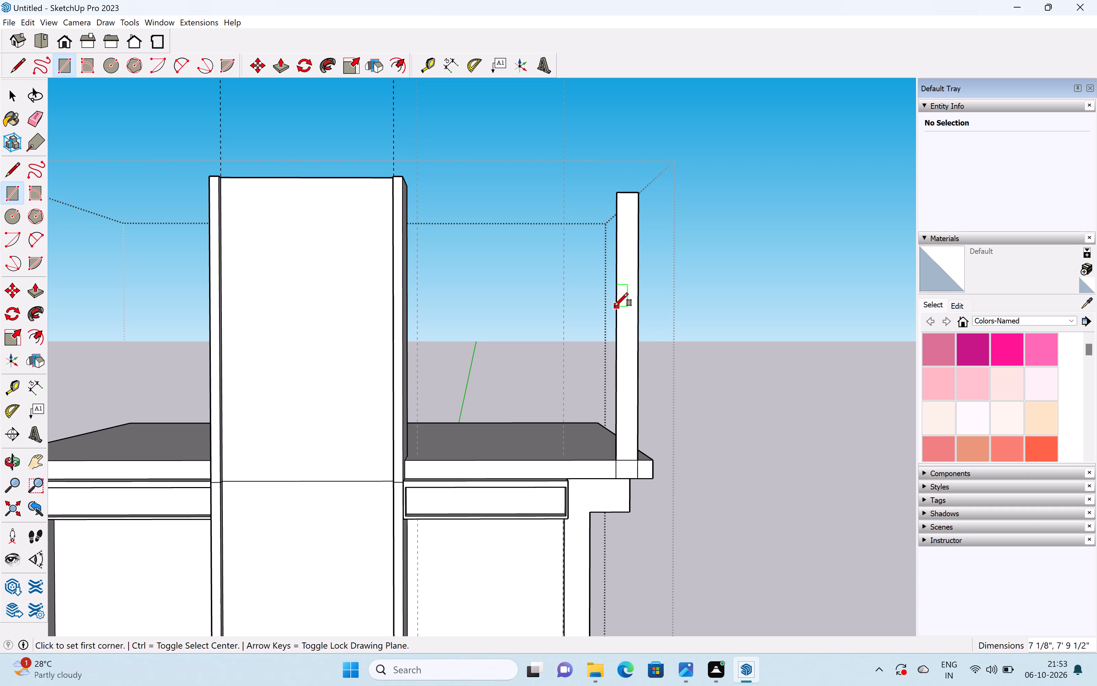
{"action": "key", "text": "space"}
Extrude the upright rectangle back over the roof slab by about 1' 4 5/8" to form a post.
{"action": "scroll", "coordinate": [636, 353], "scroll_direction": "down", "scroll_amount": 4}
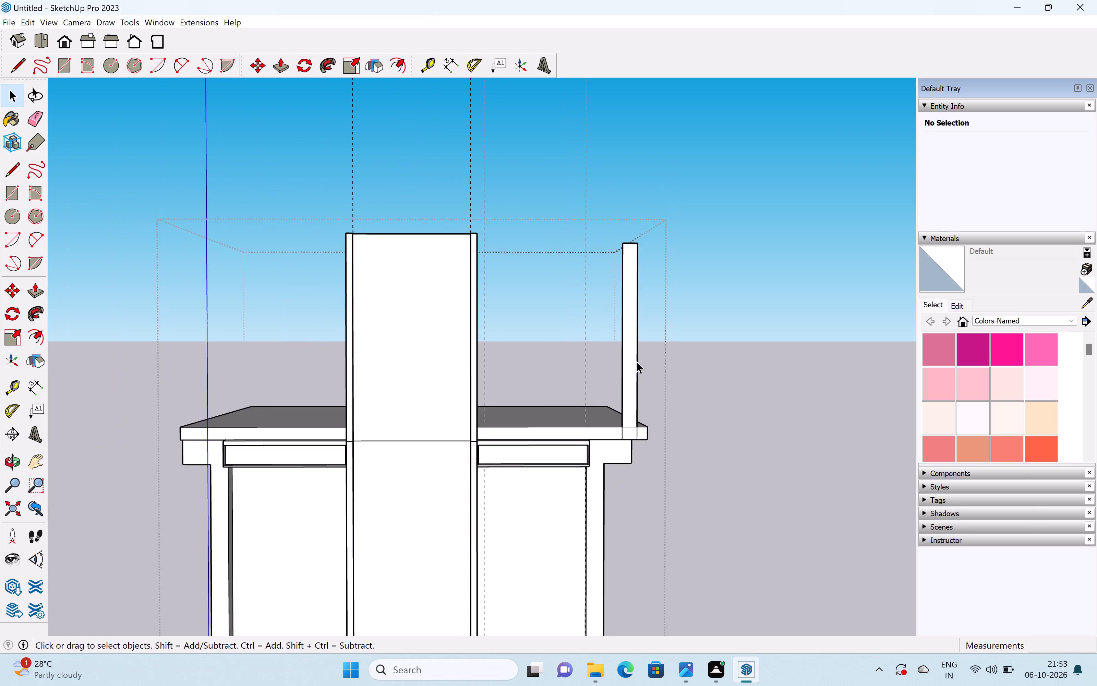
{"action": "scroll", "coordinate": [637, 363], "scroll_direction": "down", "scroll_amount": 2}
{"action": "middle_click_drag", "start_coordinate": [638, 391], "coordinate": [552, 382]}
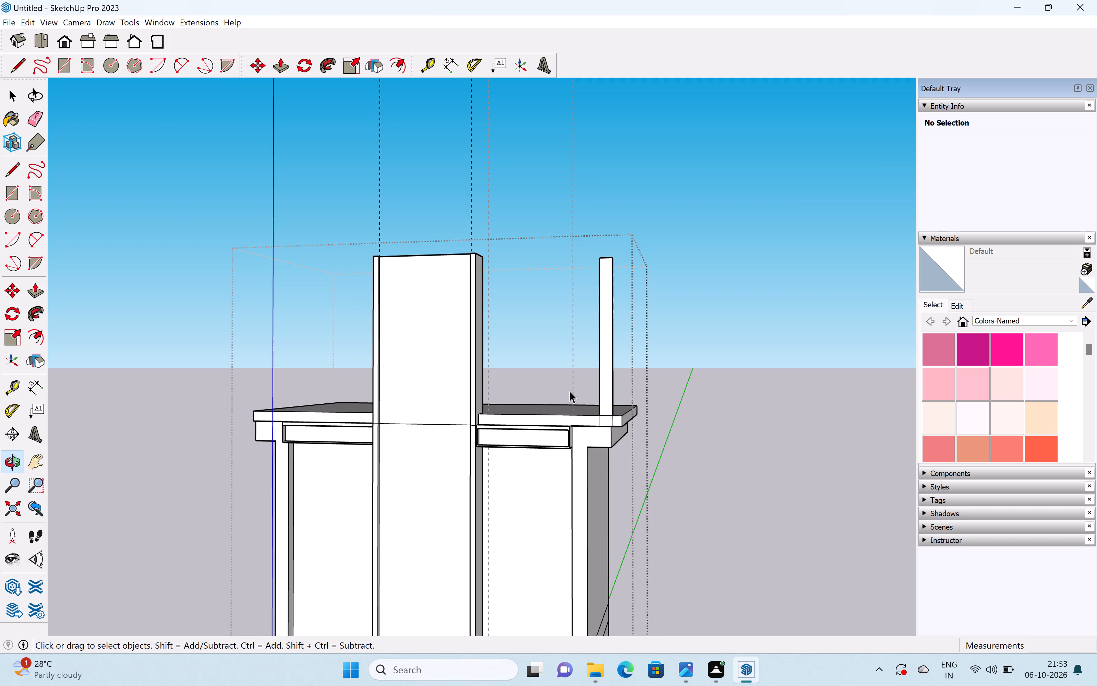
{"action": "middle_click_drag", "start_coordinate": [607, 386], "coordinate": [104, 508]}
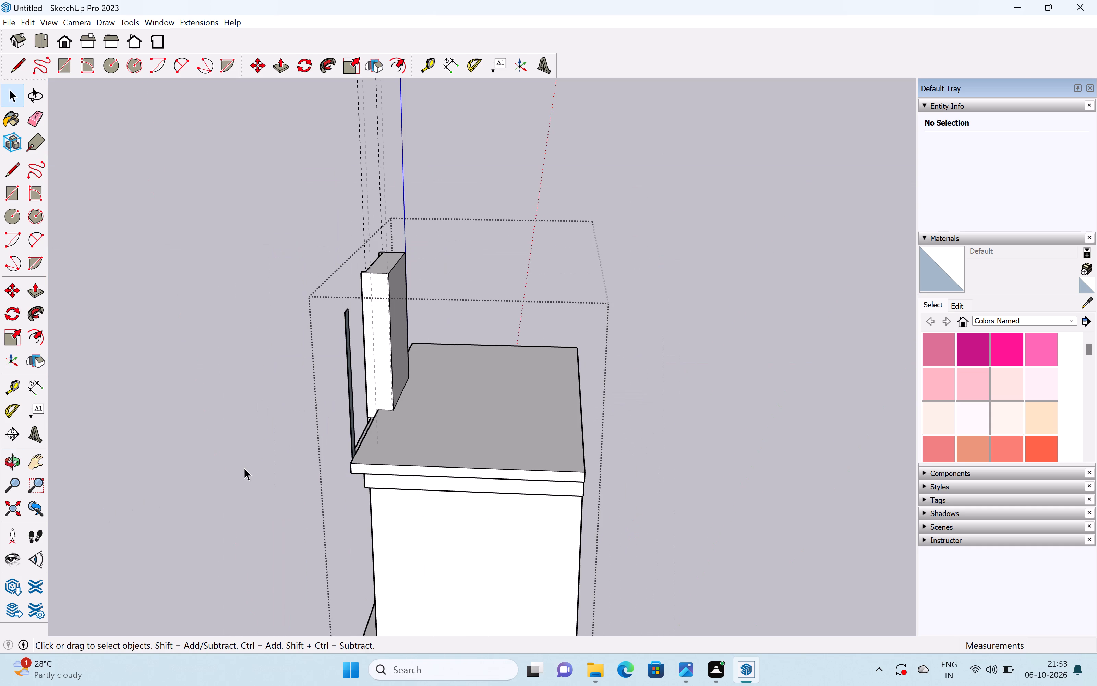
{"action": "scroll", "coordinate": [315, 454], "scroll_direction": "up", "scroll_amount": 5}
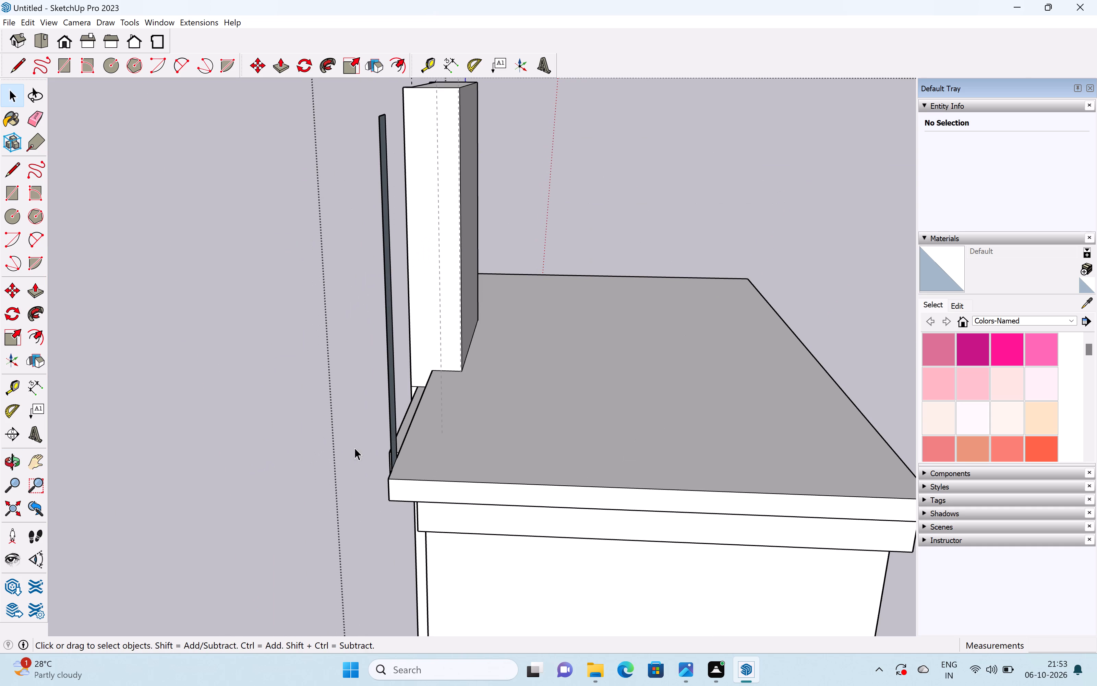
{"action": "key", "text": "p"}
{"action": "scroll", "coordinate": [412, 397], "scroll_direction": "up", "scroll_amount": 3}
{"action": "left_click_drag", "start_coordinate": [376, 426], "coordinate": [496, 483]}
{"action": "scroll", "coordinate": [495, 469], "scroll_direction": "down", "scroll_amount": 11}
{"action": "middle_click_drag", "start_coordinate": [425, 457], "coordinate": [884, 354]}
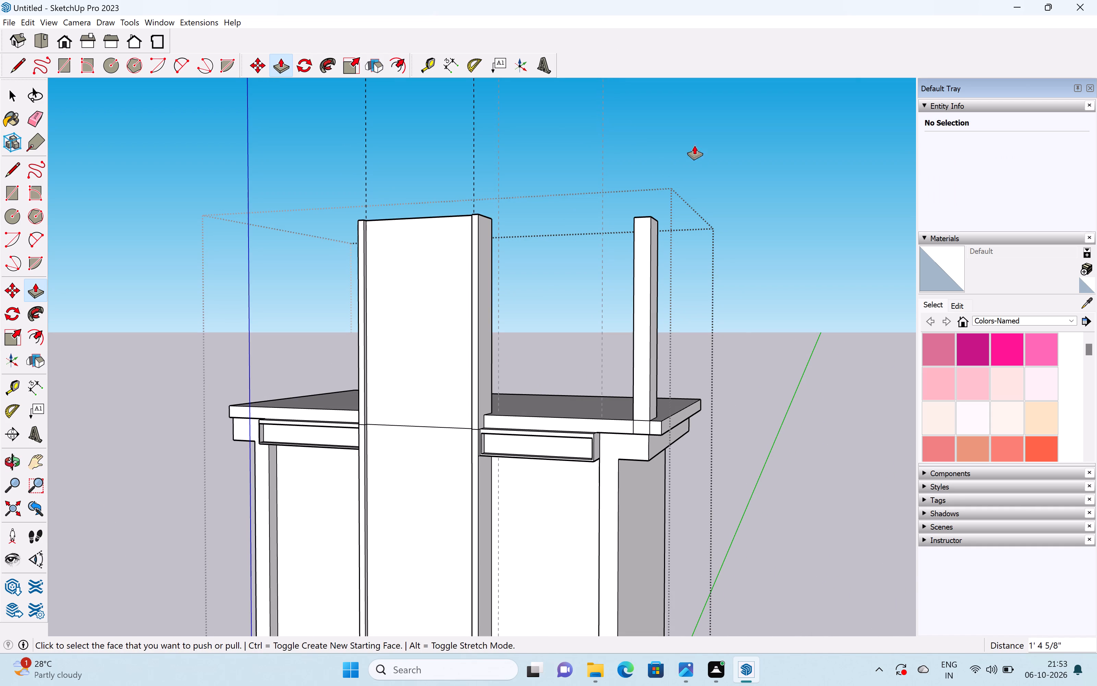
Pull the post's rear face about 1' 4 9/16" farther back over the roof slab, and extend it slightly more.
{"action": "scroll", "coordinate": [566, 246], "scroll_direction": "down", "scroll_amount": 1}
{"action": "middle_click_drag", "start_coordinate": [567, 246], "coordinate": [839, 288]}
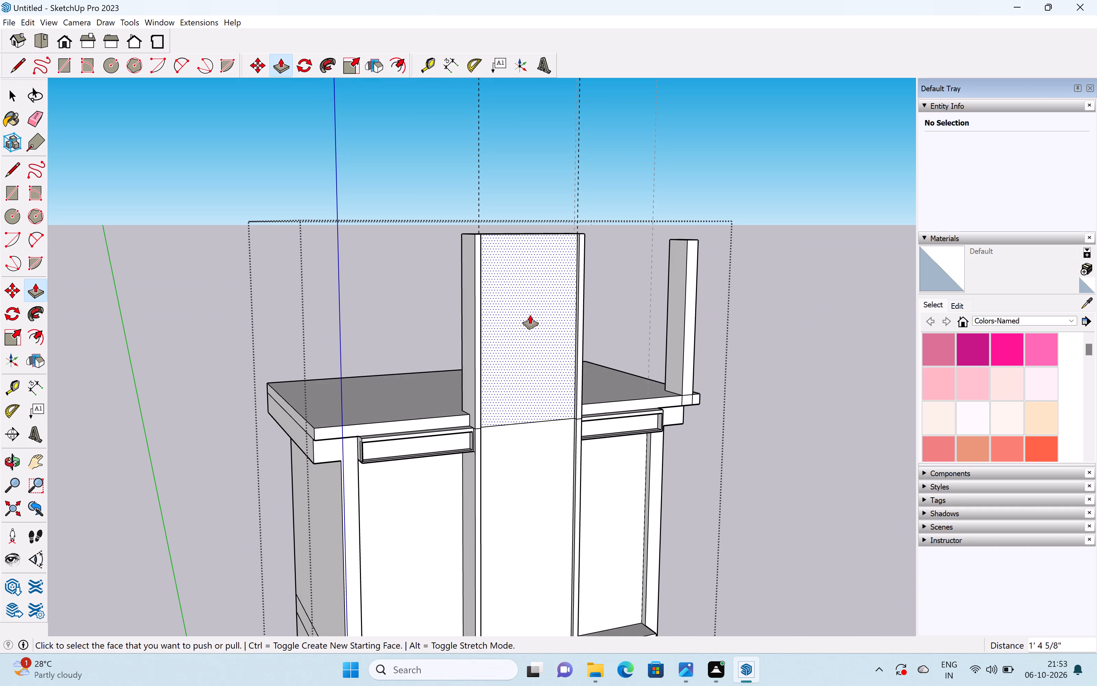
{"action": "middle_click_drag", "start_coordinate": [559, 323], "coordinate": [999, 273]}
{"action": "middle_click_drag", "start_coordinate": [497, 347], "coordinate": [763, 415]}
{"action": "scroll", "coordinate": [323, 285], "scroll_direction": "up", "scroll_amount": 6}
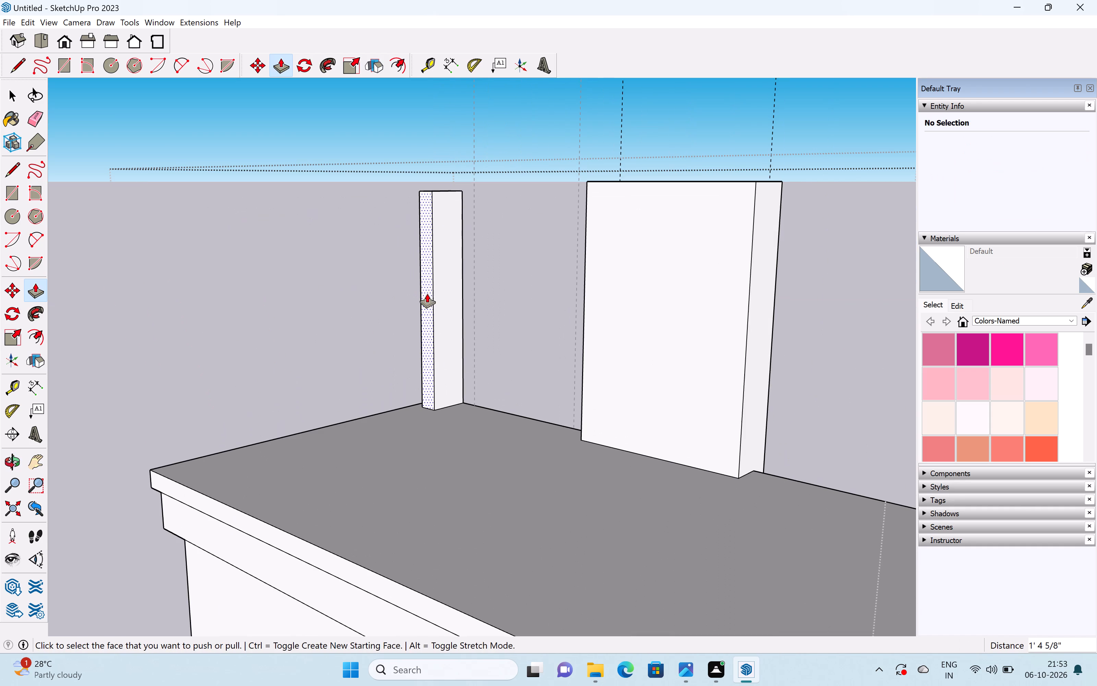
{"action": "left_click_drag", "start_coordinate": [425, 293], "coordinate": [398, 323]}
{"action": "scroll", "coordinate": [396, 323], "scroll_direction": "down", "scroll_amount": 4}
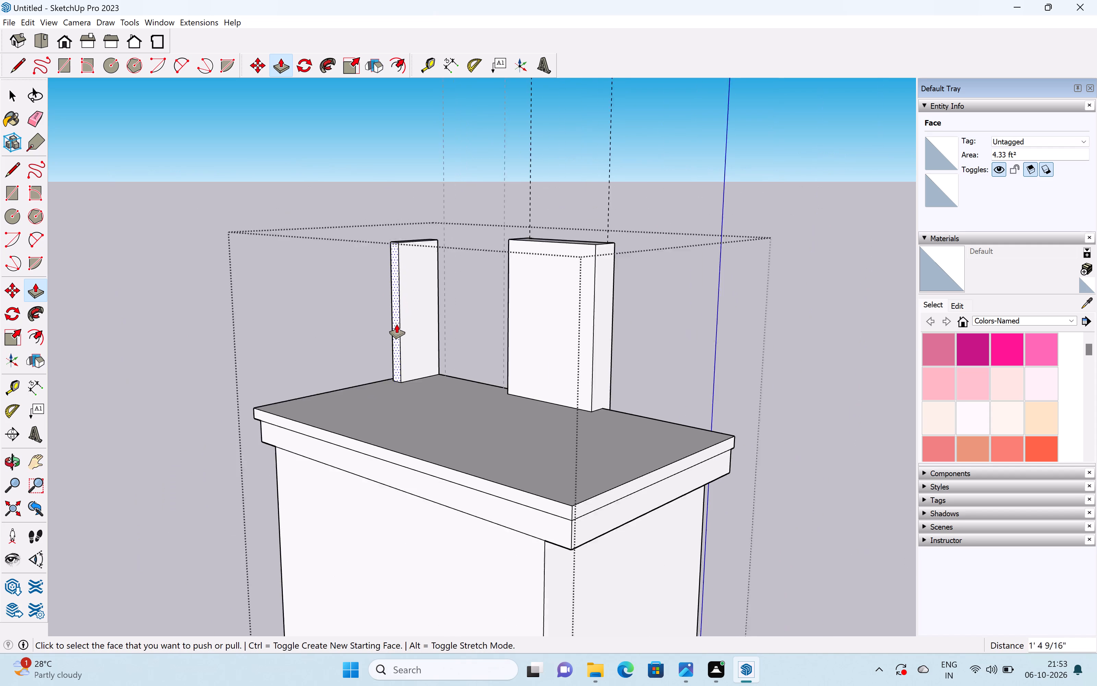
{"action": "scroll", "coordinate": [397, 324], "scroll_direction": "down", "scroll_amount": 2}
{"action": "scroll", "coordinate": [382, 338], "scroll_direction": "up", "scroll_amount": 3}
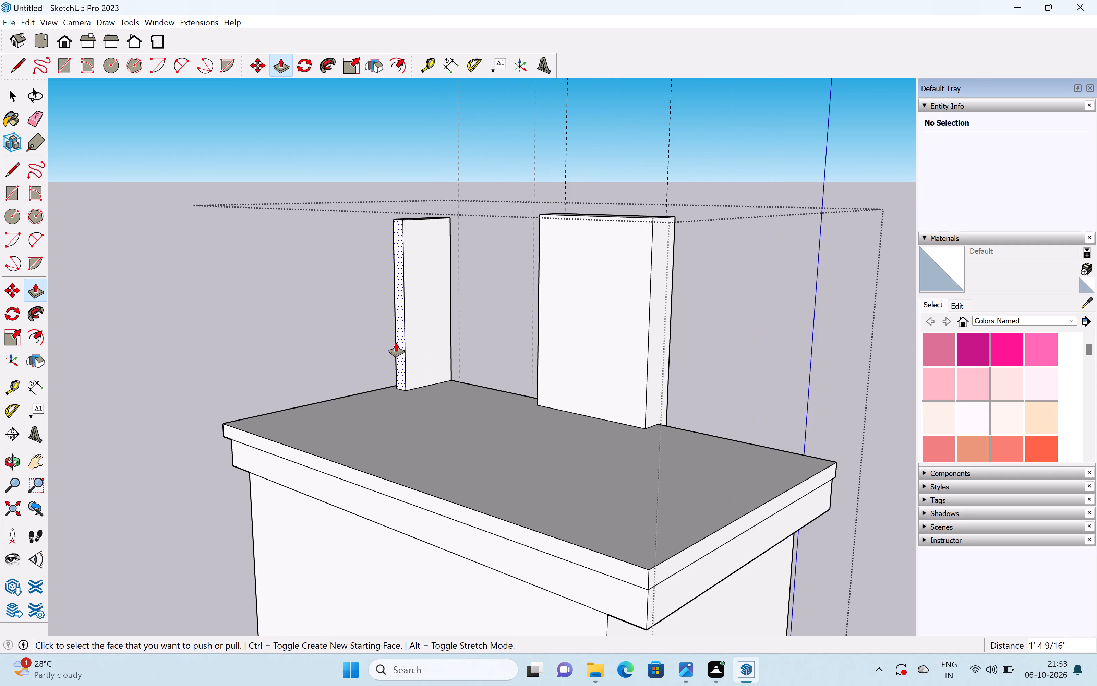
{"action": "left_click_drag", "start_coordinate": [396, 343], "coordinate": [389, 347]}
{"action": "key", "text": "space"}
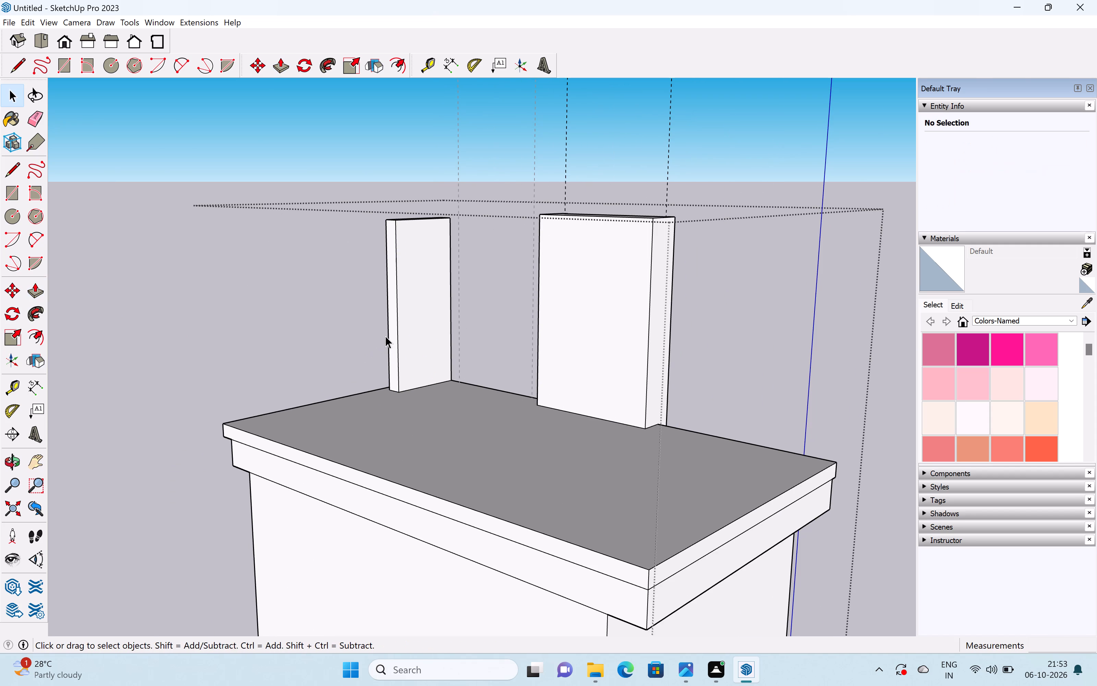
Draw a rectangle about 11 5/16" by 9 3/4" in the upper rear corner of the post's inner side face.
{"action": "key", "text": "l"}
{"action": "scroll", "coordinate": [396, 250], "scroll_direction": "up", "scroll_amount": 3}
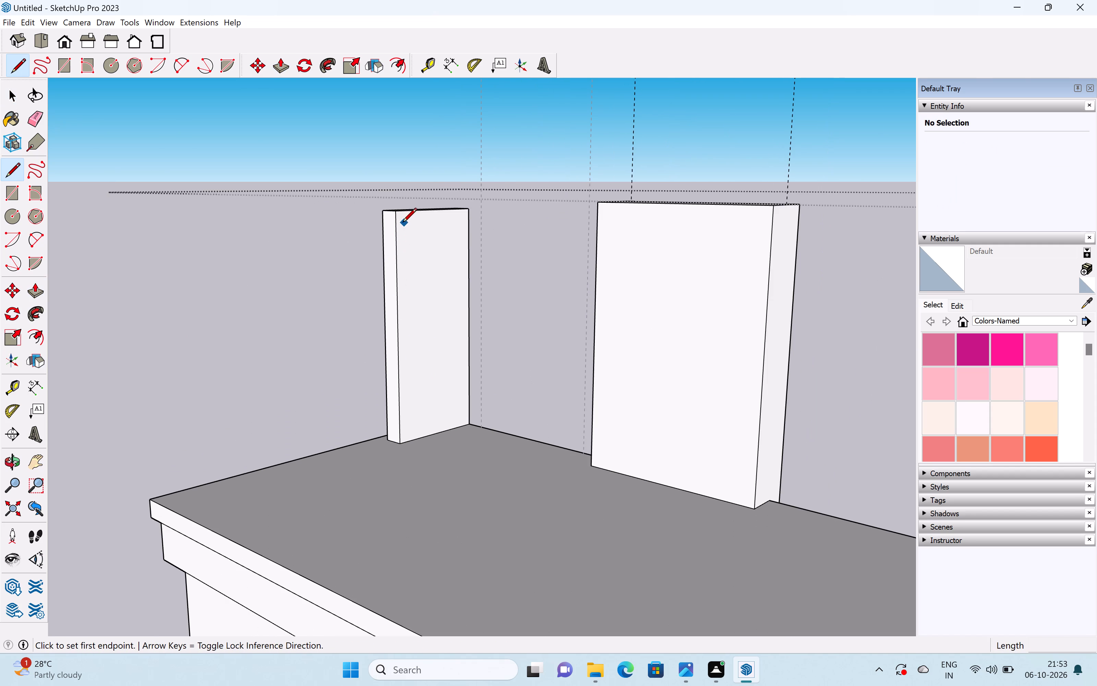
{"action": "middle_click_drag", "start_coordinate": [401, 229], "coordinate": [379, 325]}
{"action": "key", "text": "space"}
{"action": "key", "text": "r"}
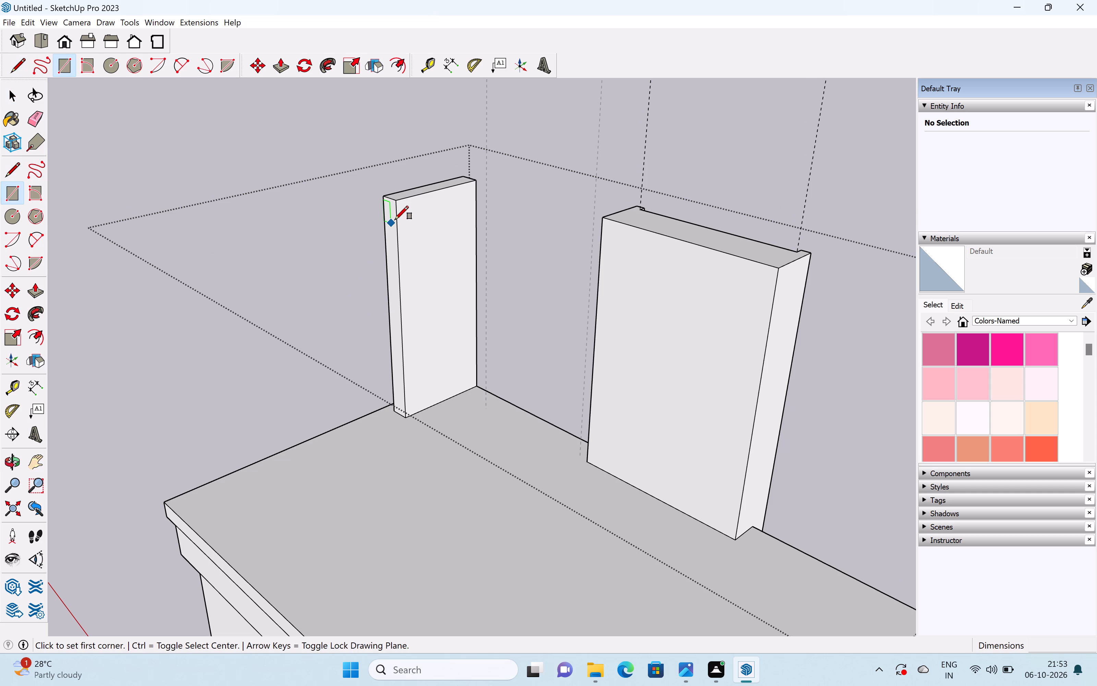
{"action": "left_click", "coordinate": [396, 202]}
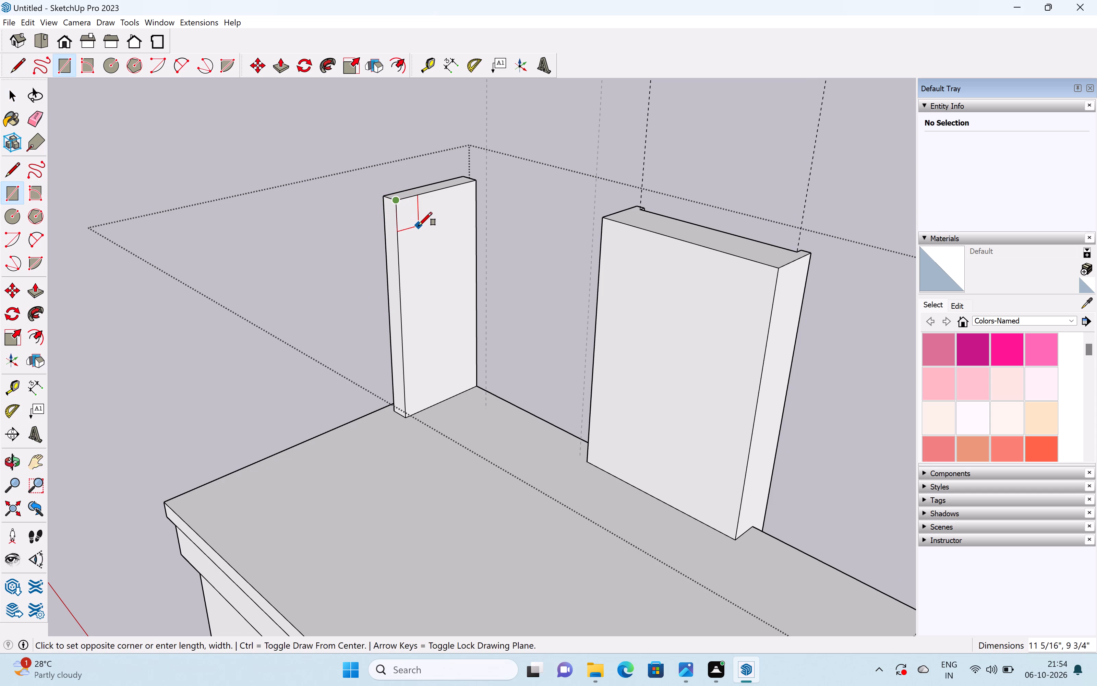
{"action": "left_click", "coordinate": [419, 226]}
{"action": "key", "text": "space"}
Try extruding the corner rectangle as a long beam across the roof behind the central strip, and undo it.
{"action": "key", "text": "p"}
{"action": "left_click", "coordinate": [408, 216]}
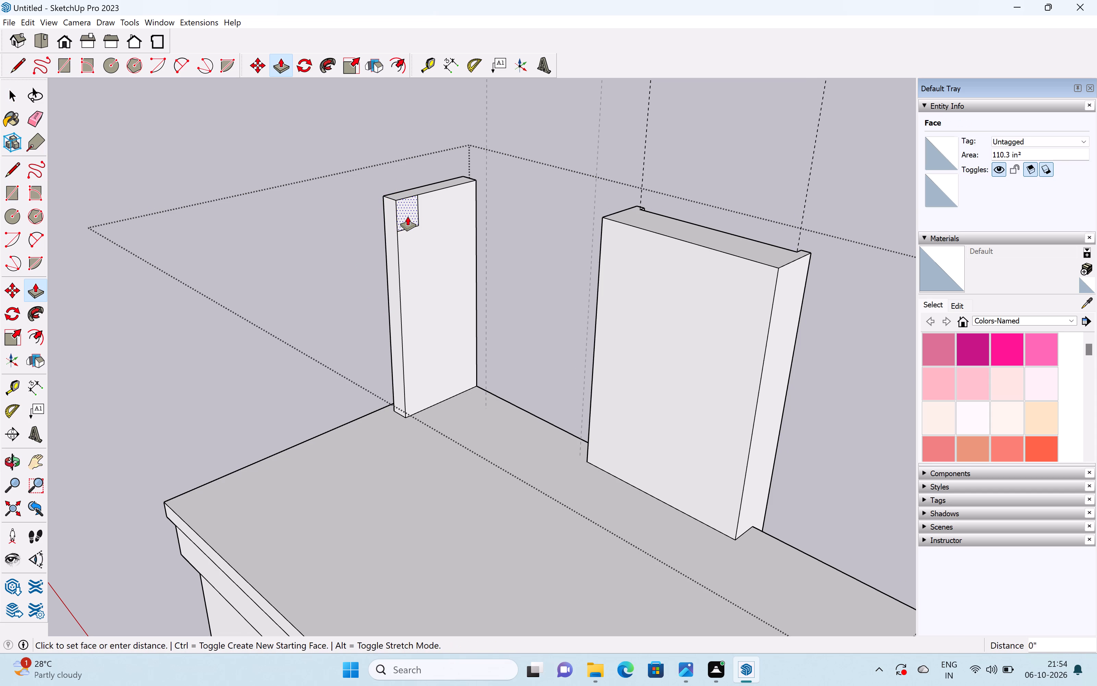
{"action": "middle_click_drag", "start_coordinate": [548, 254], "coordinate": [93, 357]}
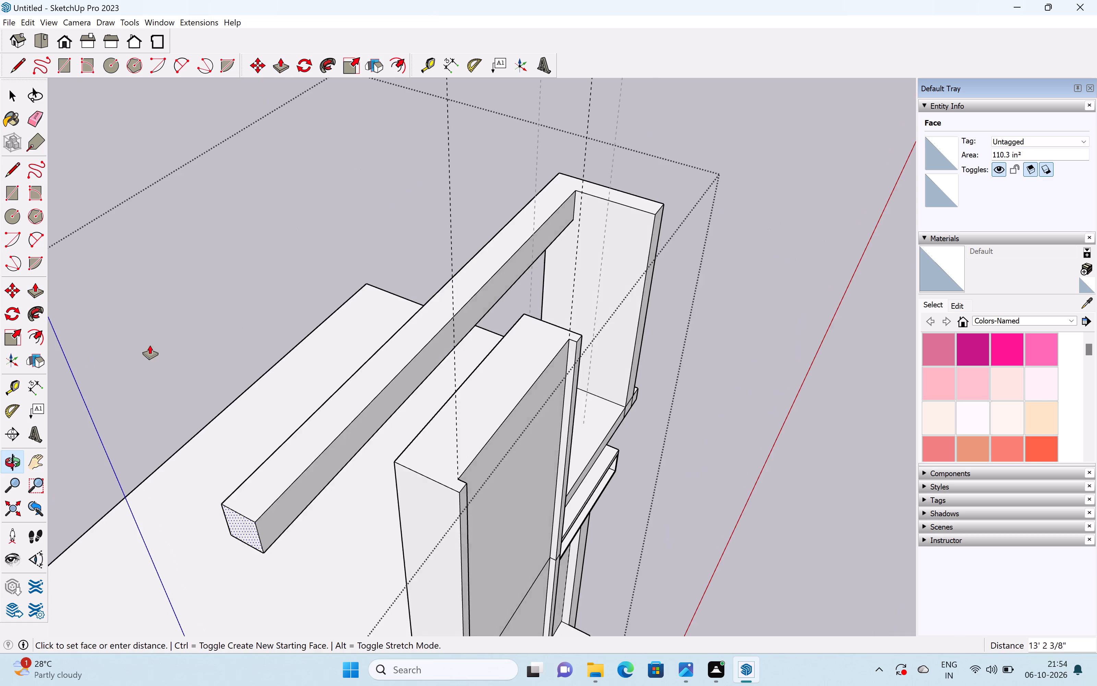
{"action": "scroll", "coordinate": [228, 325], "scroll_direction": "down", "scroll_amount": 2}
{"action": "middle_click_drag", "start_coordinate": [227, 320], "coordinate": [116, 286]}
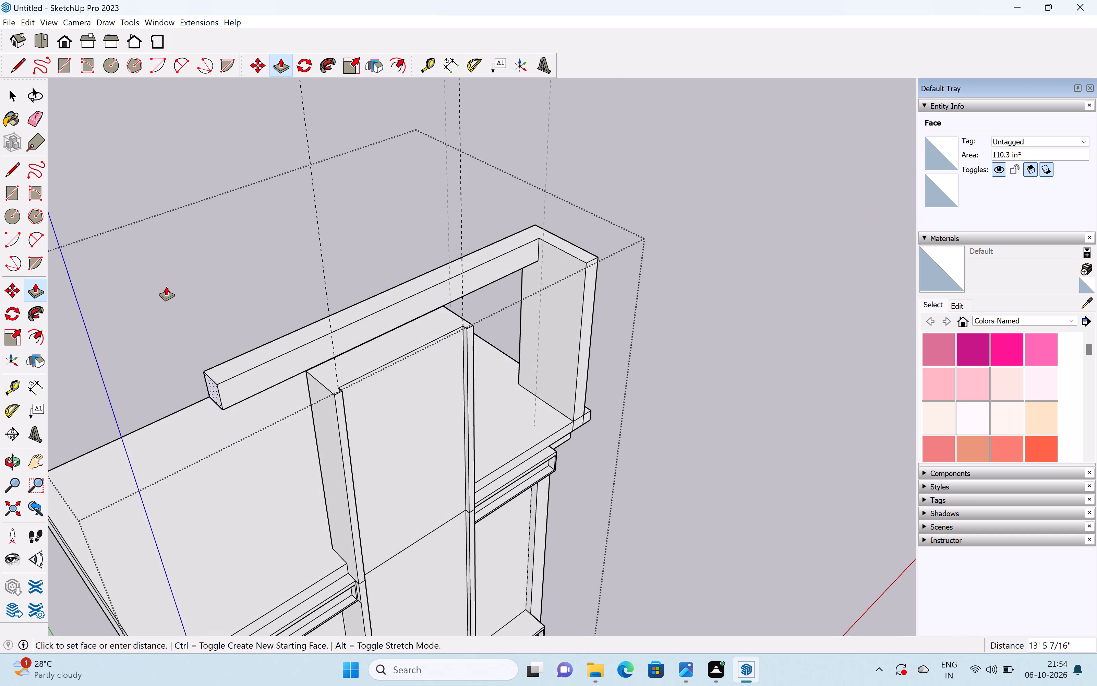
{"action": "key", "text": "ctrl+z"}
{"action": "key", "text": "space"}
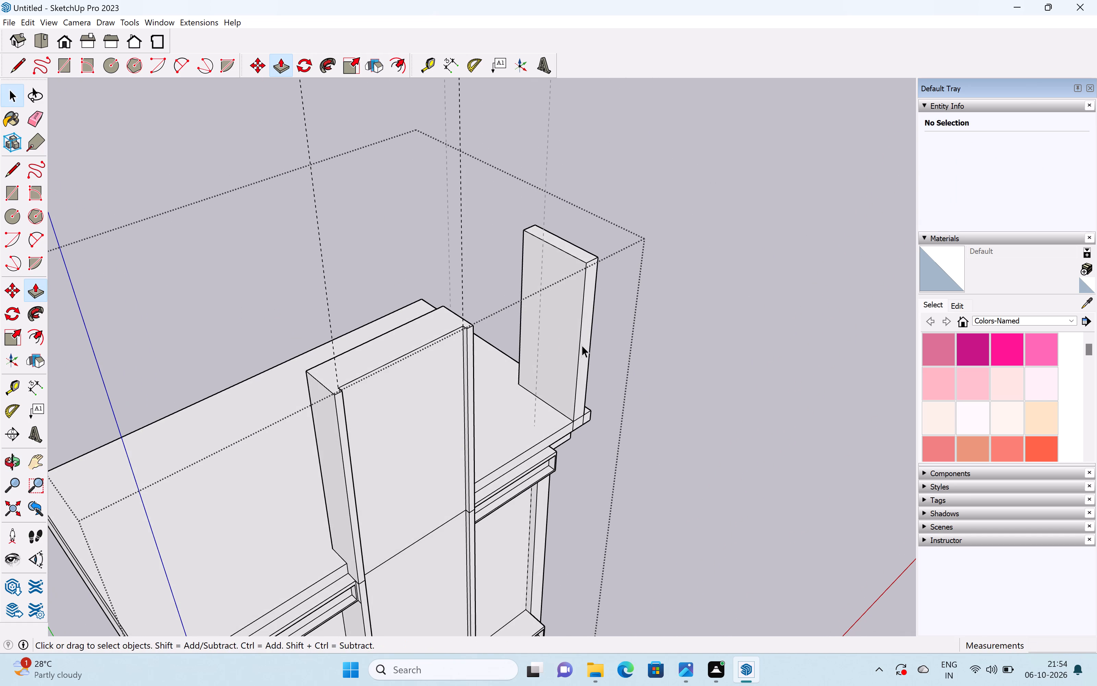
Pull the rear face of the central strip's rooftop part back over the roof slab, in line with the post's rear.
{"action": "middle_click_drag", "start_coordinate": [578, 344], "coordinate": [369, 341]}
{"action": "middle_click_drag", "start_coordinate": [431, 343], "coordinate": [325, 308]}
{"action": "scroll", "coordinate": [406, 315], "scroll_direction": "up", "scroll_amount": 2}
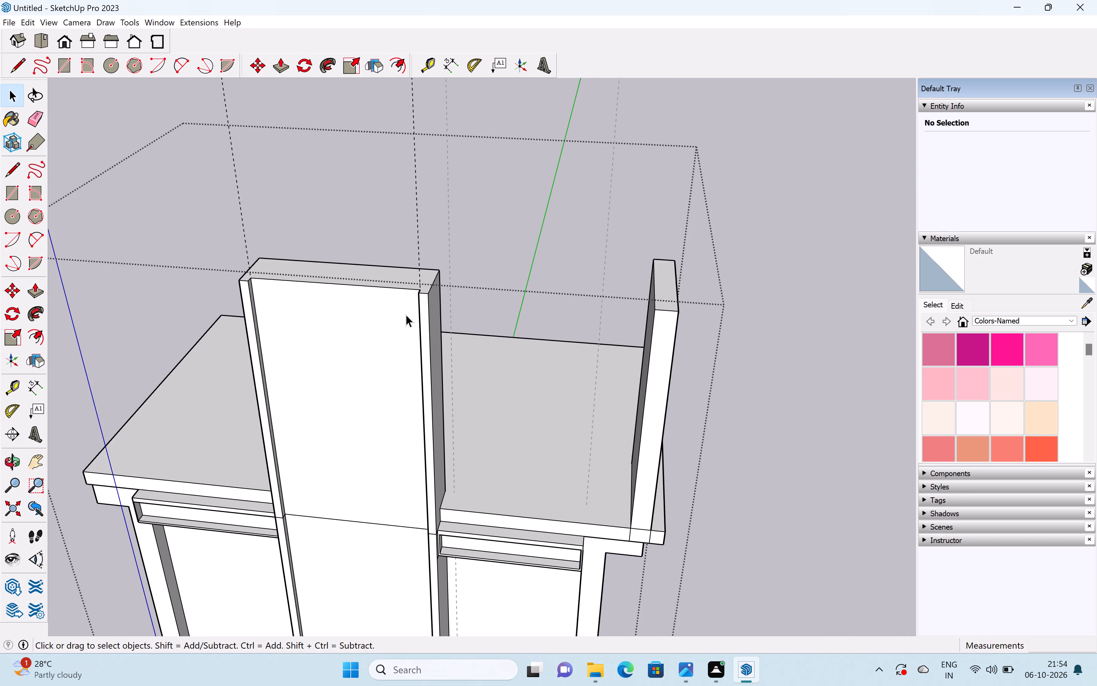
{"action": "key", "text": "r"}
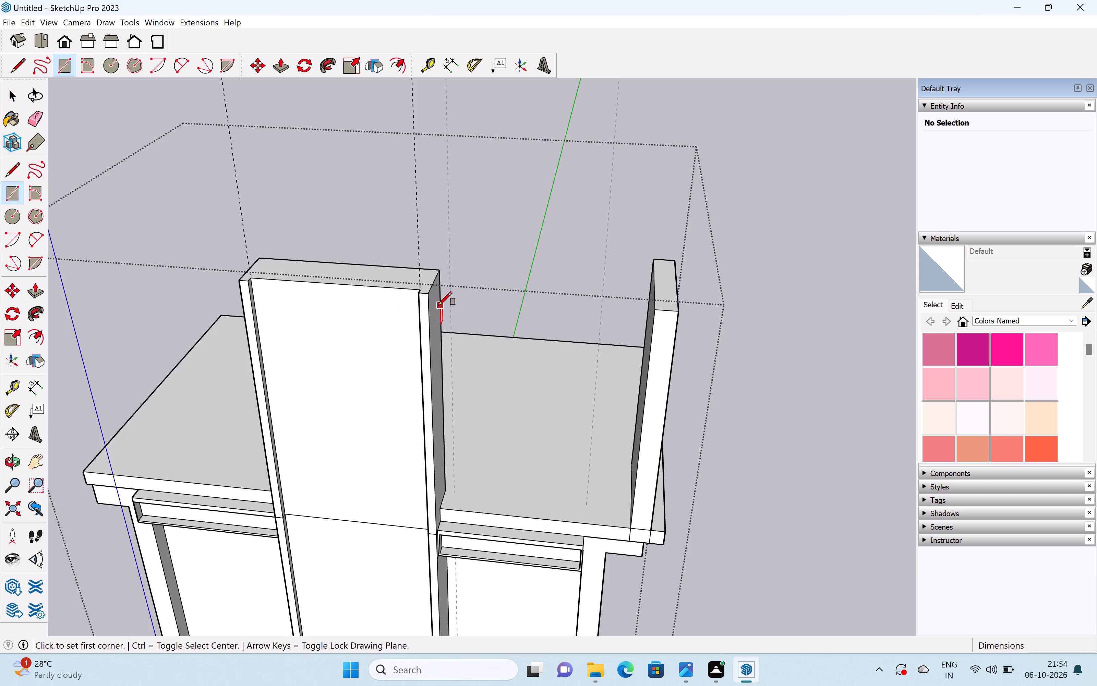
{"action": "key", "text": "space"}
{"action": "scroll", "coordinate": [430, 318], "scroll_direction": "down", "scroll_amount": 5}
{"action": "middle_click_drag", "start_coordinate": [315, 353], "coordinate": [399, 379]}
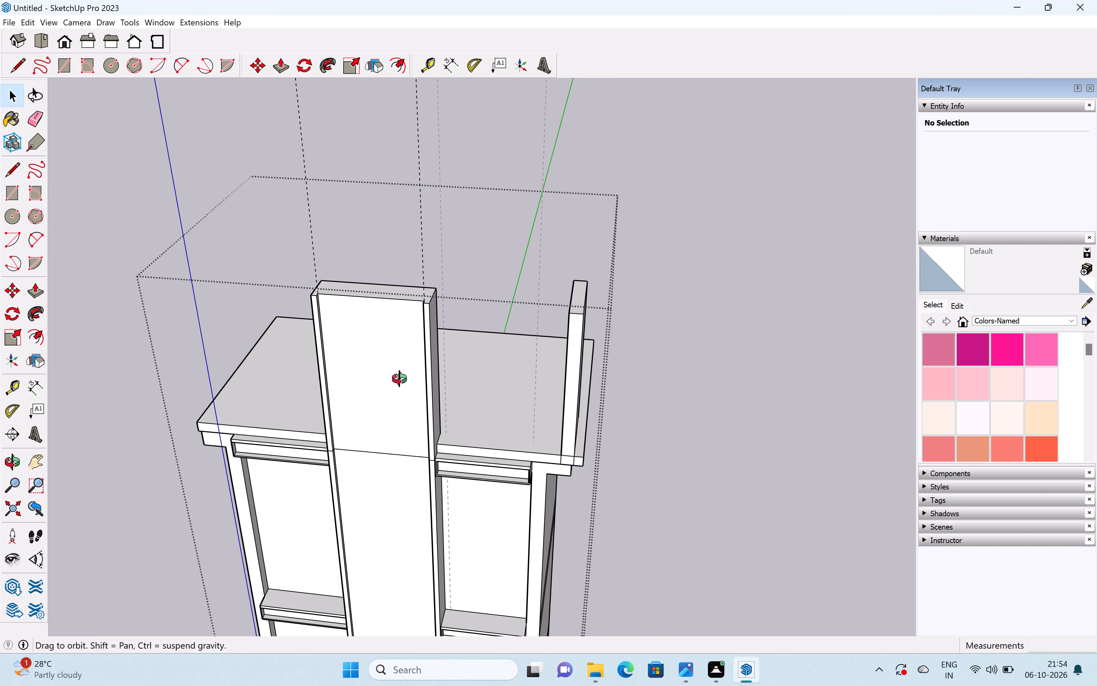
{"action": "middle_click_drag", "start_coordinate": [399, 379], "coordinate": [853, 345]}
{"action": "middle_click_drag", "start_coordinate": [419, 411], "coordinate": [694, 340]}
{"action": "scroll", "coordinate": [497, 387], "scroll_direction": "up", "scroll_amount": 1}
{"action": "key", "text": "p"}
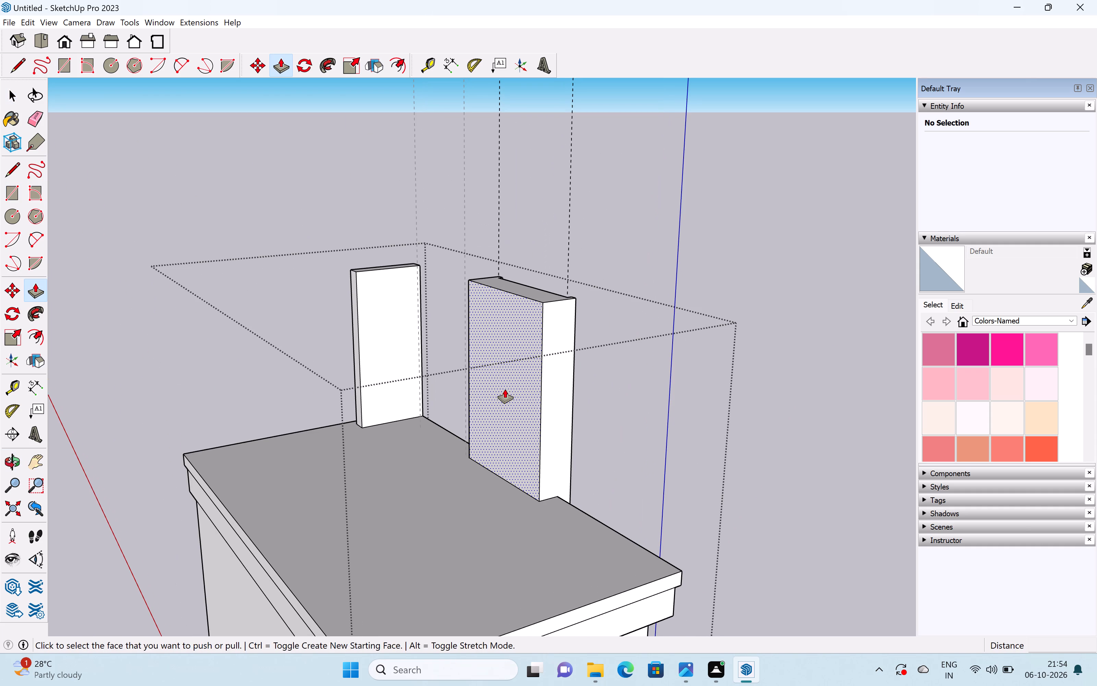
{"action": "left_click_drag", "start_coordinate": [510, 393], "coordinate": [354, 320]}
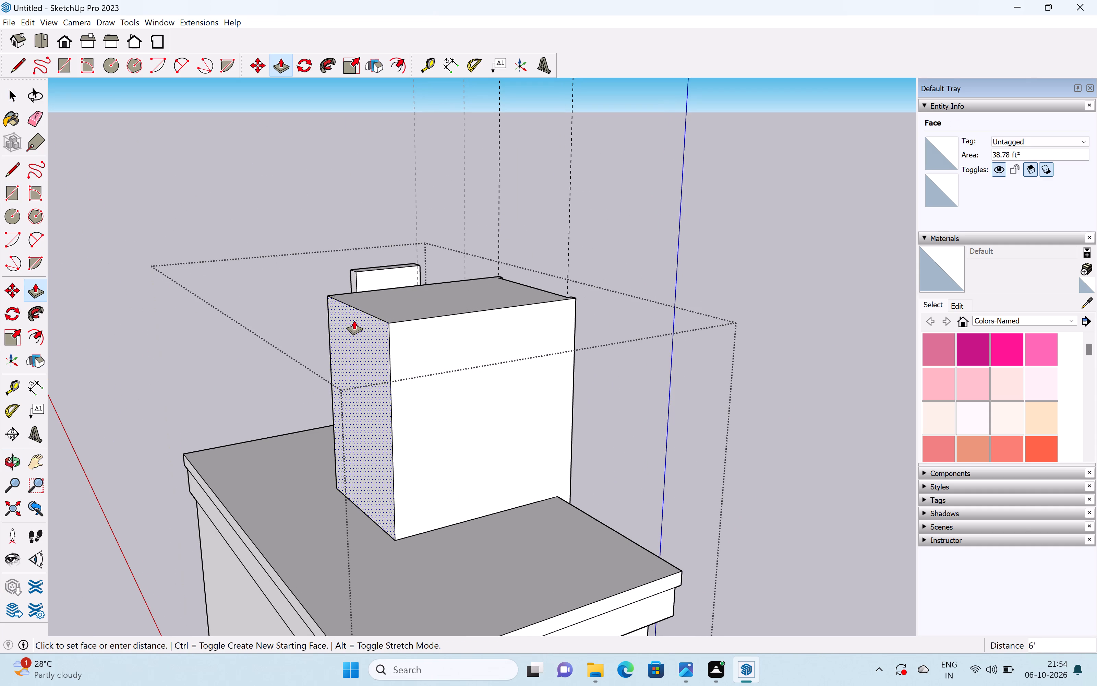
{"action": "left_click_drag", "start_coordinate": [354, 320], "coordinate": [351, 276]}
{"action": "scroll", "coordinate": [435, 308], "scroll_direction": "down", "scroll_amount": 2}
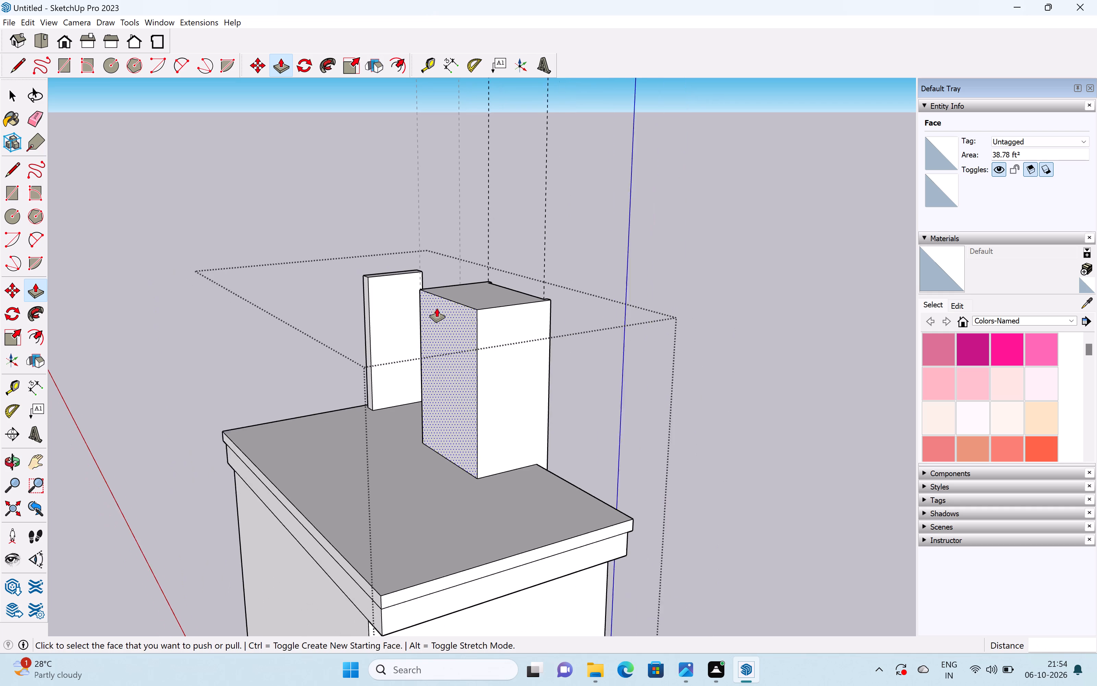
{"action": "scroll", "coordinate": [437, 308], "scroll_direction": "down", "scroll_amount": 1}
{"action": "scroll", "coordinate": [593, 335], "scroll_direction": "down", "scroll_amount": 1}
{"action": "middle_click_drag", "start_coordinate": [572, 335], "coordinate": [70, 460]}
{"action": "key", "text": "space"}
Draw a rectangle about 3' 9 3/8" by 5 11/16" along the top of the central block's side face facing the post.
{"action": "scroll", "coordinate": [400, 369], "scroll_direction": "down", "scroll_amount": 5}
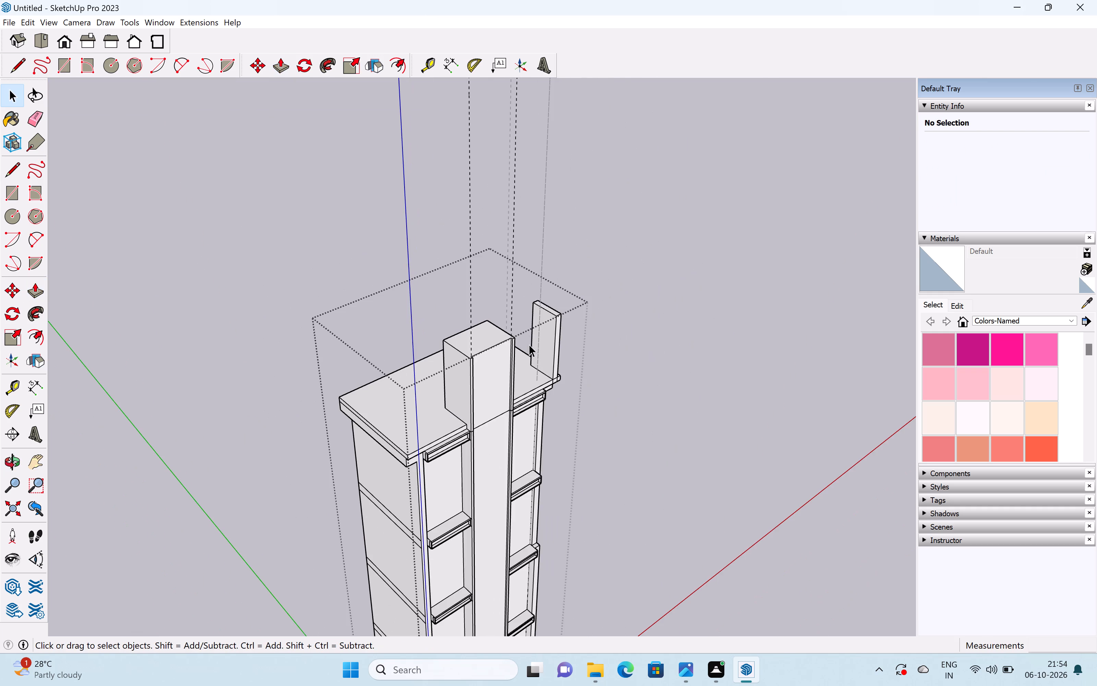
{"action": "middle_click_drag", "start_coordinate": [496, 343], "coordinate": [165, 345]}
{"action": "scroll", "coordinate": [222, 321], "scroll_direction": "up", "scroll_amount": 4}
{"action": "scroll", "coordinate": [489, 334], "scroll_direction": "up", "scroll_amount": 2}
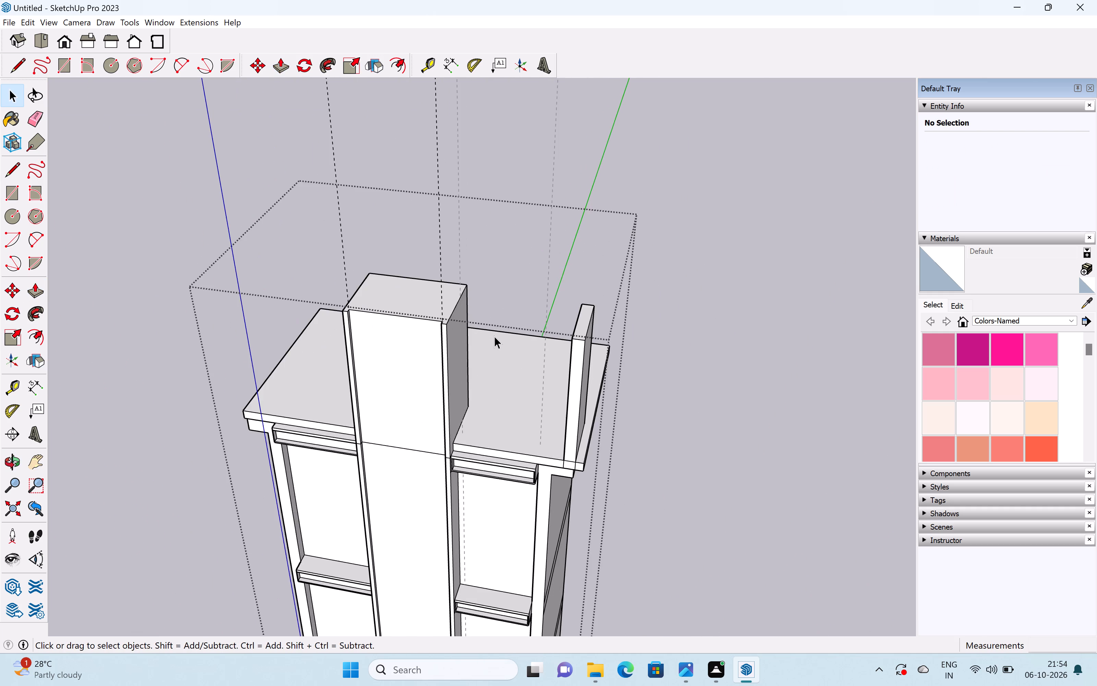
{"action": "middle_click_drag", "start_coordinate": [495, 336], "coordinate": [534, 307]}
{"action": "scroll", "coordinate": [534, 307], "scroll_direction": "up", "scroll_amount": 1}
{"action": "key", "text": "r"}
{"action": "middle_click_drag", "start_coordinate": [491, 342], "coordinate": [369, 372]}
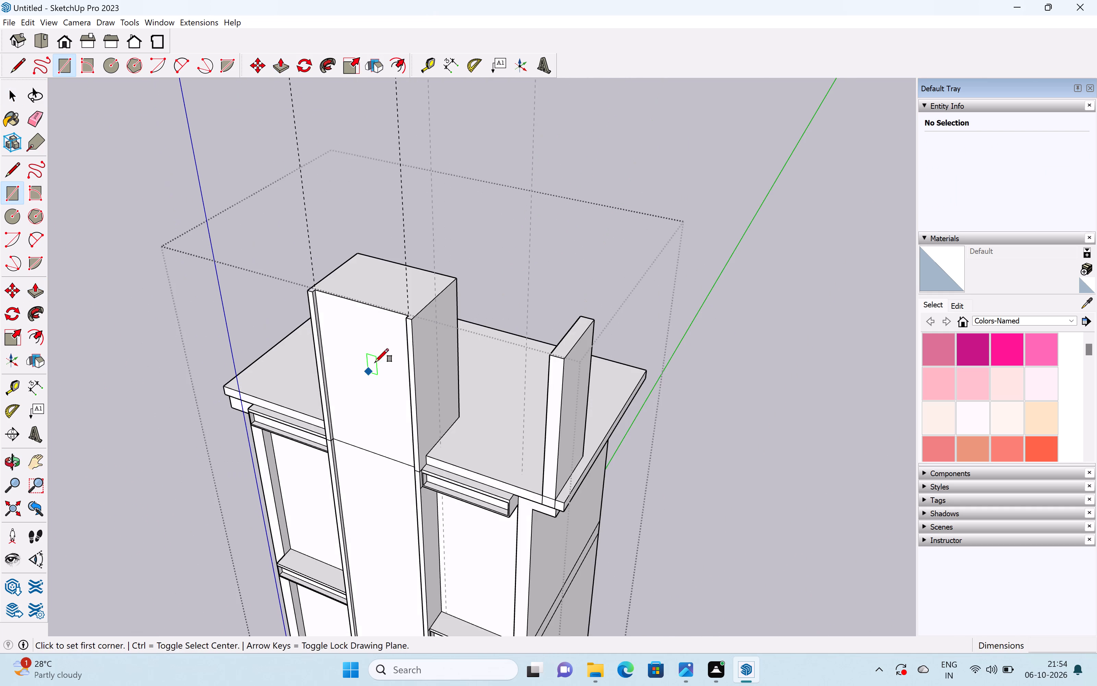
{"action": "scroll", "coordinate": [419, 336], "scroll_direction": "up", "scroll_amount": 9}
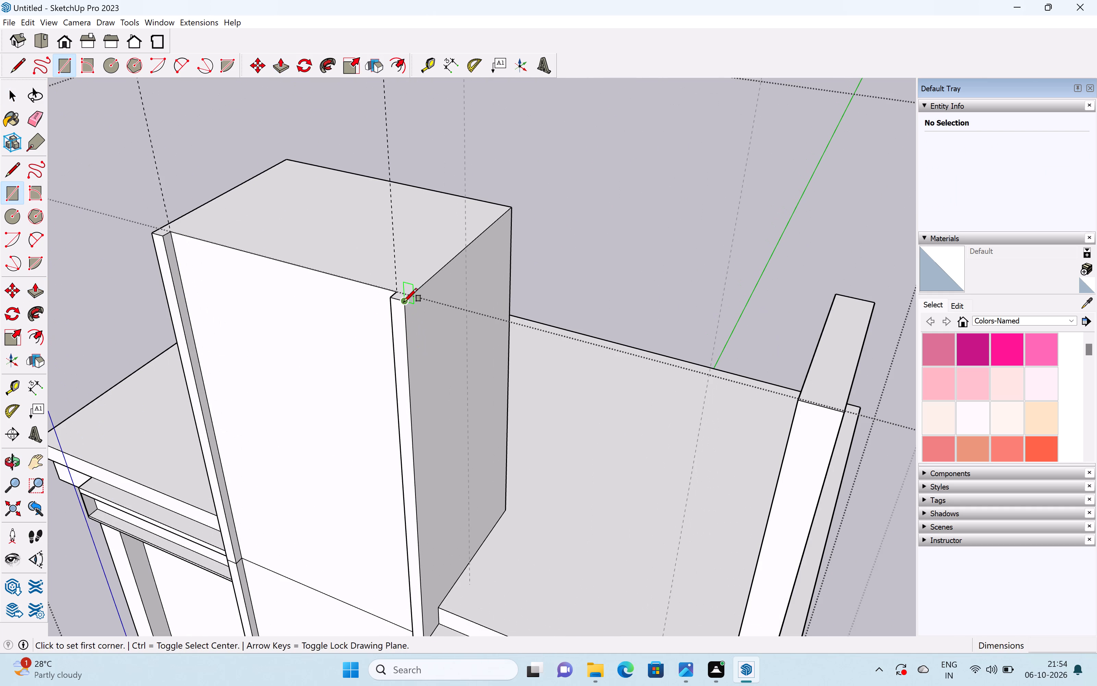
{"action": "left_click", "coordinate": [404, 302]}
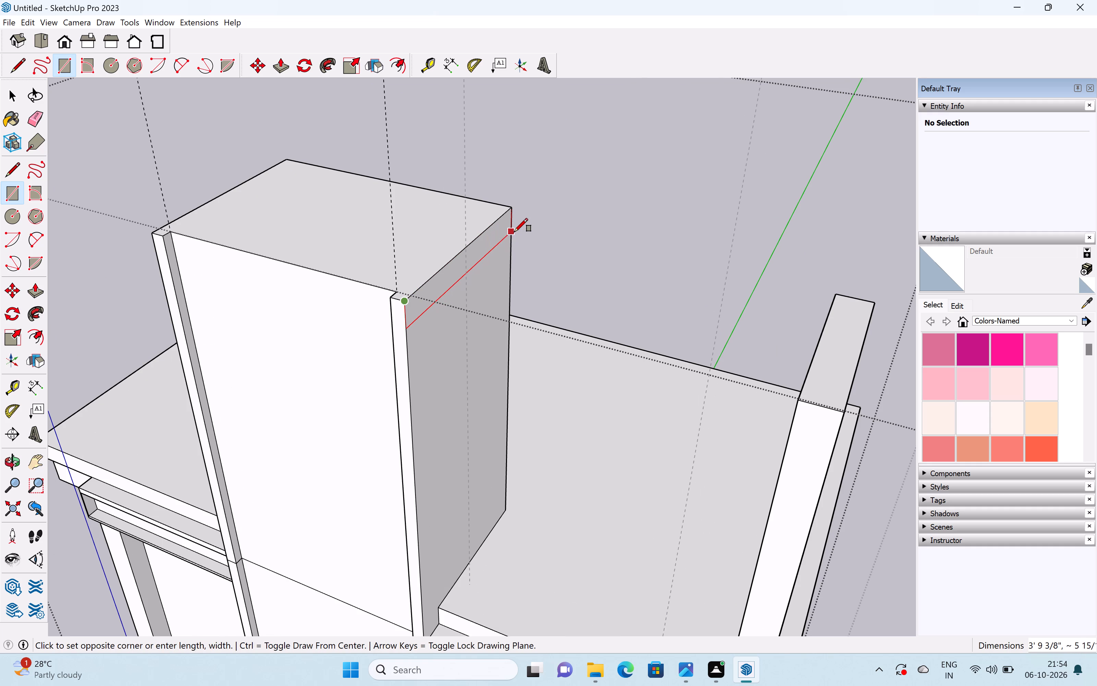
{"action": "left_click", "coordinate": [514, 231]}
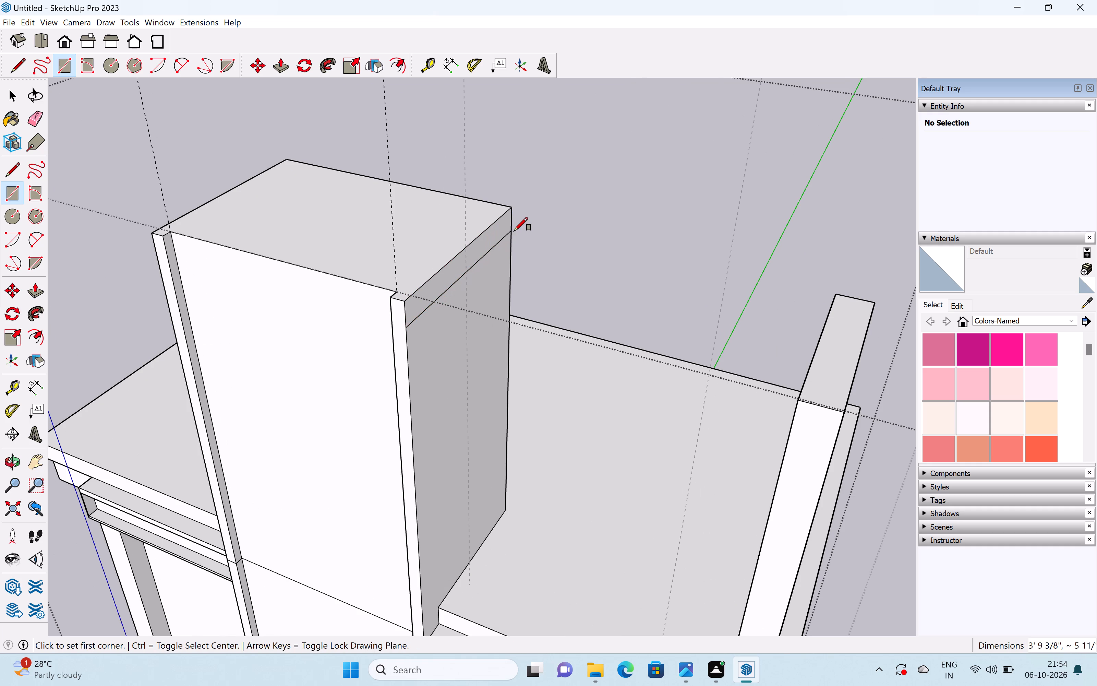
{"action": "key", "text": "space"}
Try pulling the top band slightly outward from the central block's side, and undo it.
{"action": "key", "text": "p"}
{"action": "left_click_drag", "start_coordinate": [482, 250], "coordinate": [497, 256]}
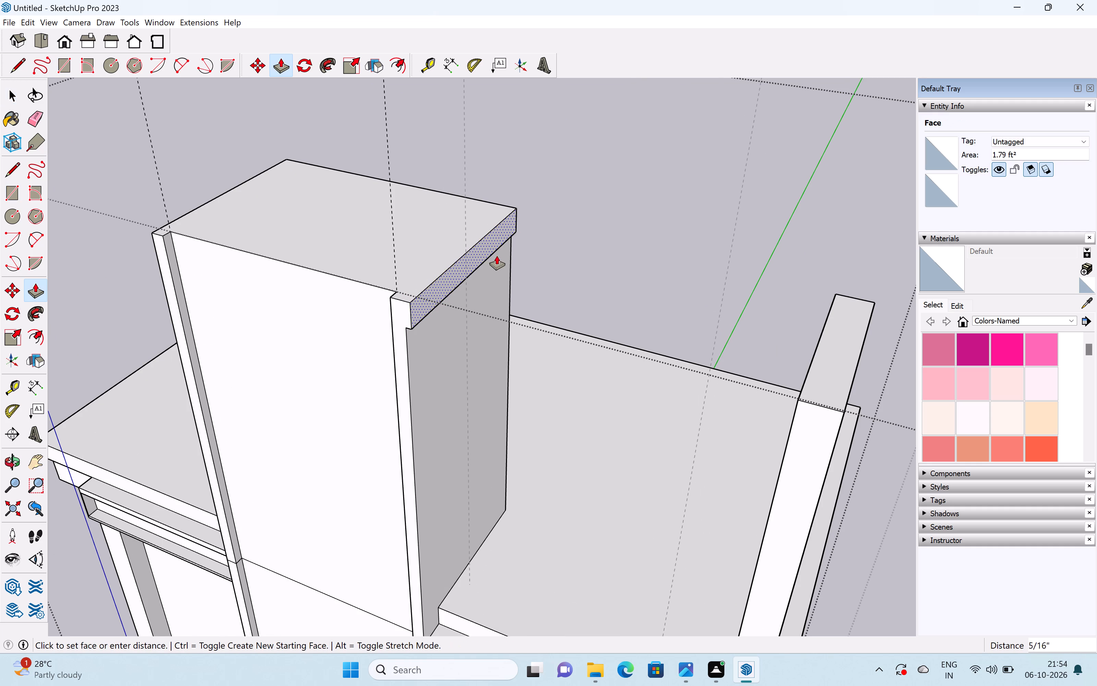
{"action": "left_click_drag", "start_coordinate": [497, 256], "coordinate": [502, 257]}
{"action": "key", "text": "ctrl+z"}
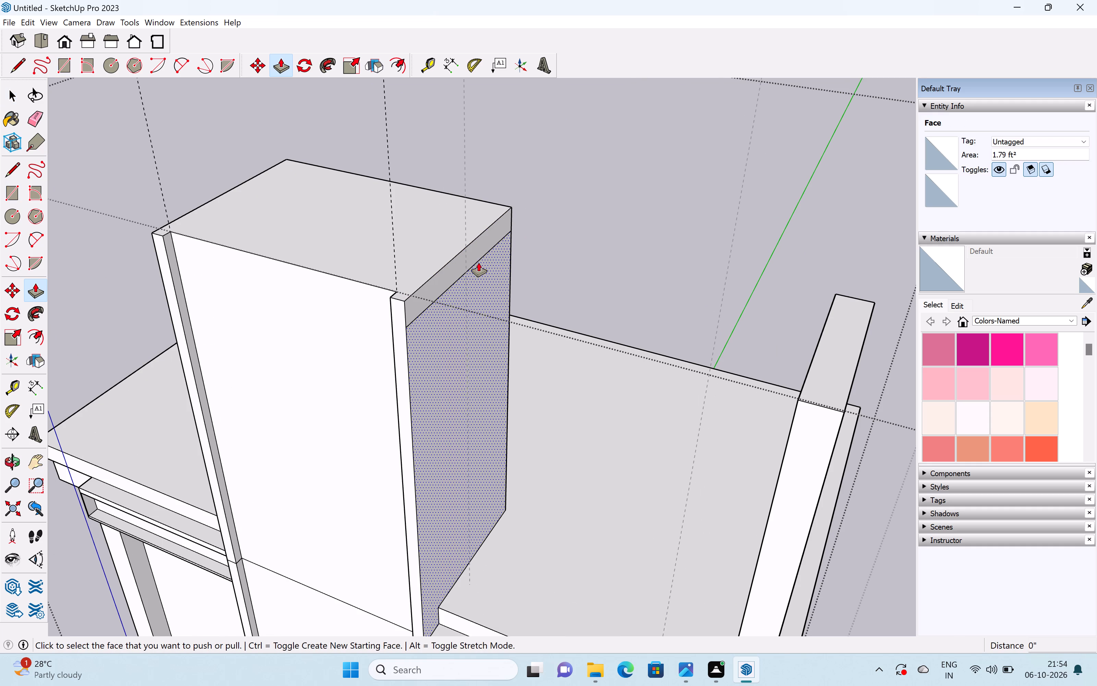
Extrude the top band about 5 7/16" outward toward the post as a ledge, keeping its starting face.
{"action": "left_click", "coordinate": [452, 266]}
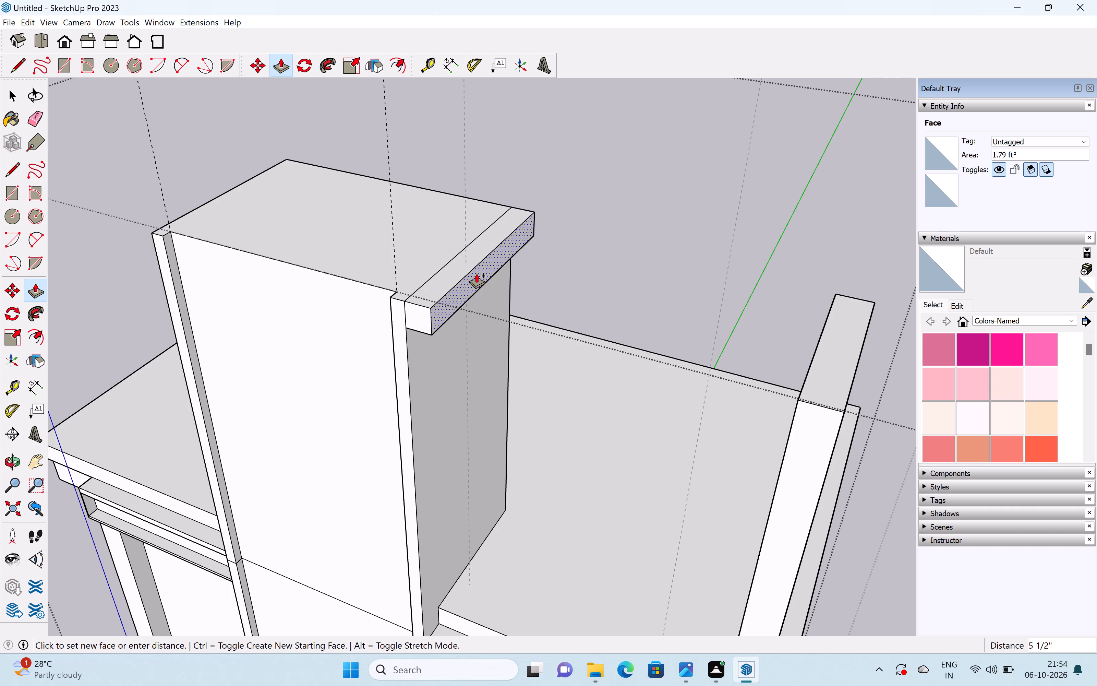
{"action": "left_click", "coordinate": [476, 274]}
{"action": "middle_click_drag", "start_coordinate": [474, 327], "coordinate": [542, 233]}
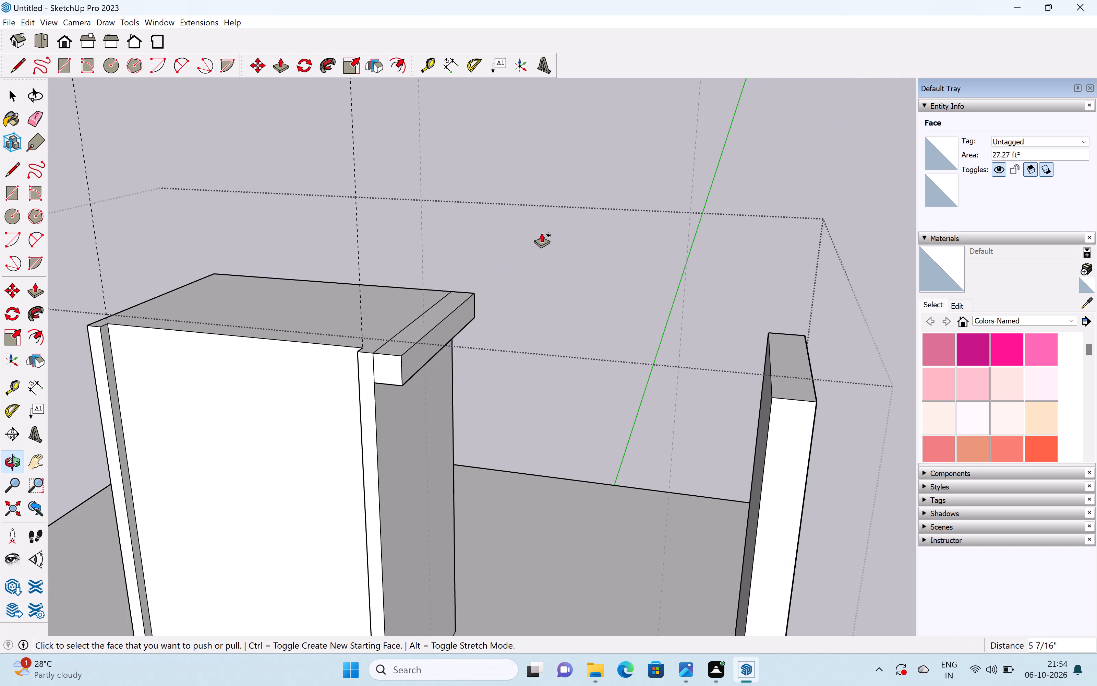
{"action": "key", "text": "space"}
Draw a small rectangle about 4" wide at the rear end of the ledge's outer face, over its full height.
{"action": "middle_click_drag", "start_coordinate": [462, 327], "coordinate": [494, 236]}
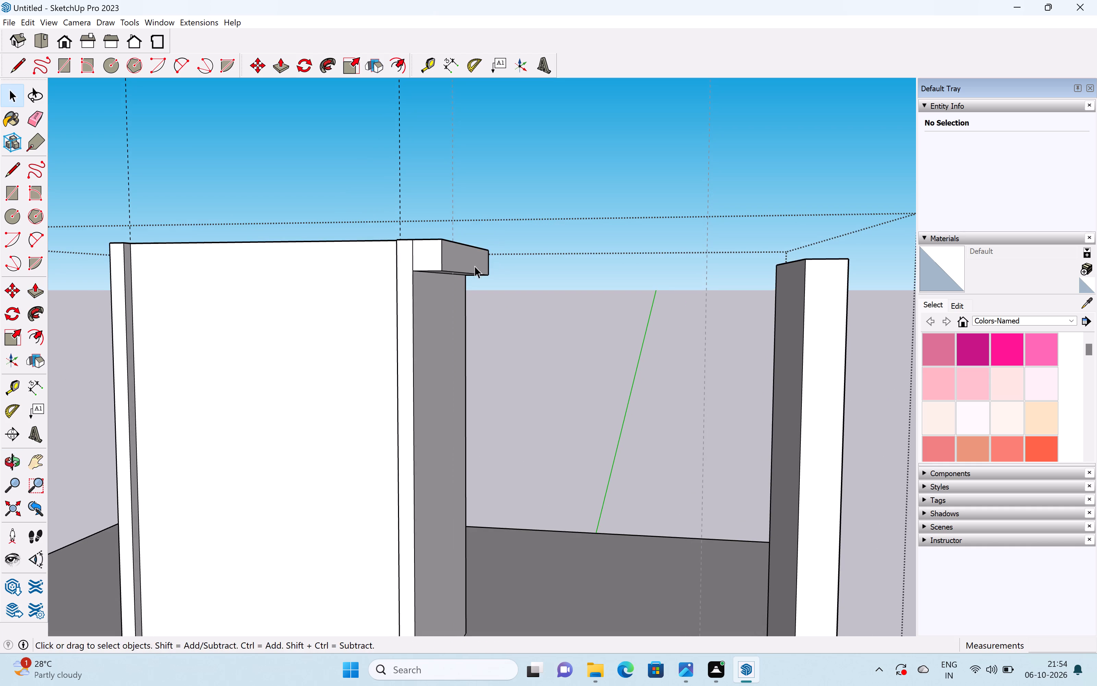
{"action": "middle_click_drag", "start_coordinate": [460, 278], "coordinate": [501, 351]}
{"action": "scroll", "coordinate": [480, 326], "scroll_direction": "up", "scroll_amount": 3}
{"action": "scroll", "coordinate": [480, 326], "scroll_direction": "down", "scroll_amount": 5}
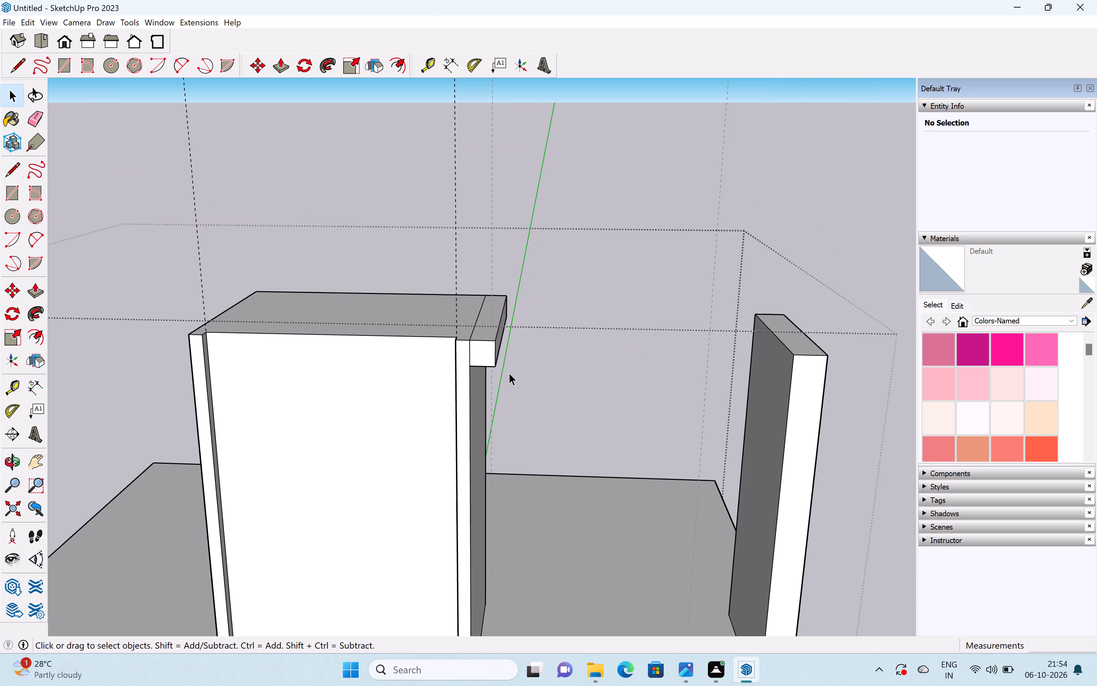
{"action": "middle_click_drag", "start_coordinate": [510, 352], "coordinate": [511, 334]}
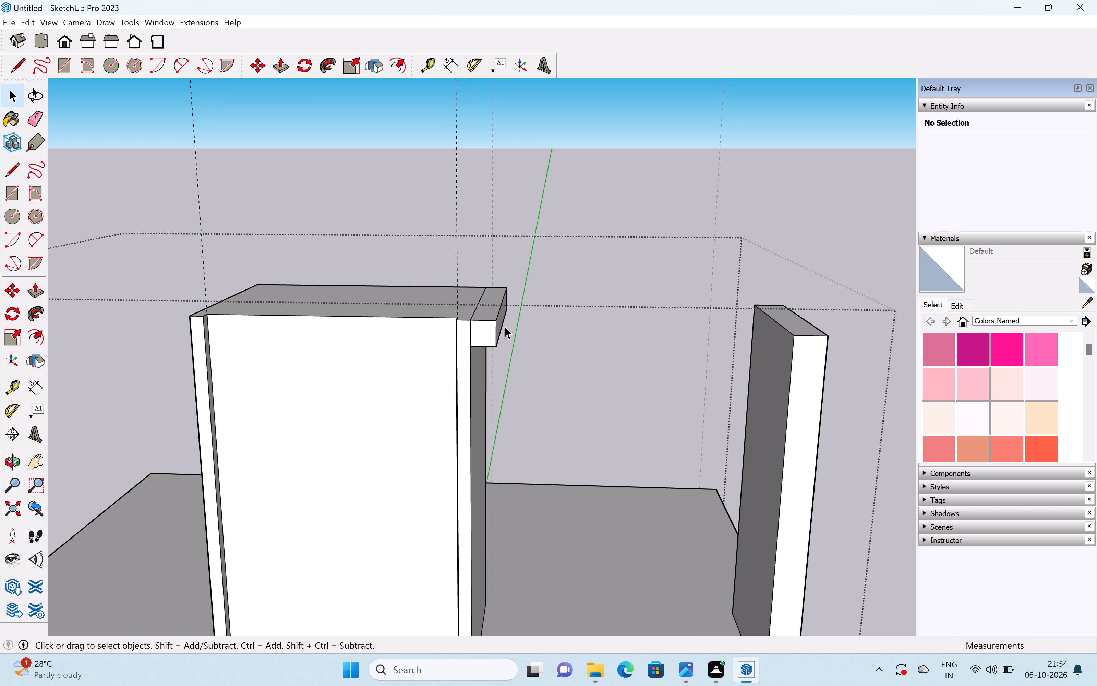
{"action": "key", "text": "r"}
{"action": "middle_click_drag", "start_coordinate": [513, 324], "coordinate": [367, 350]}
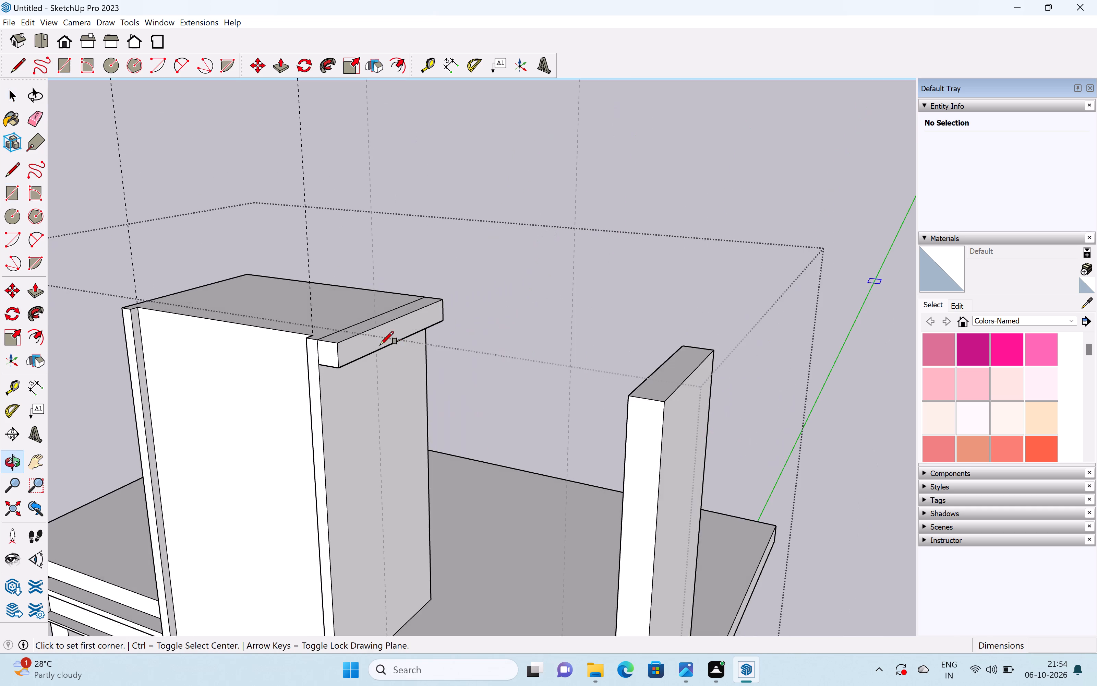
{"action": "scroll", "coordinate": [444, 307], "scroll_direction": "up", "scroll_amount": 4}
{"action": "left_click", "coordinate": [445, 328]}
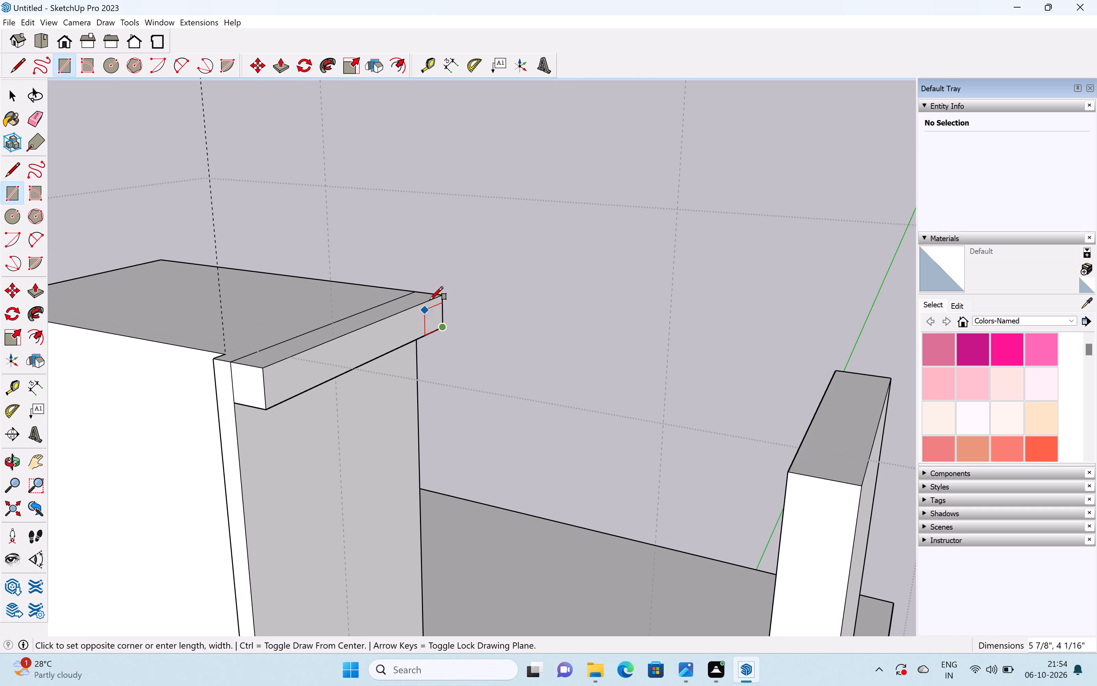
{"action": "left_click", "coordinate": [428, 300]}
{"action": "key", "text": "space"}
Extrude the small rectangle at the ledge's rear end about 4' 9 5/16" toward the post as a rear beam.
{"action": "key", "text": "p"}
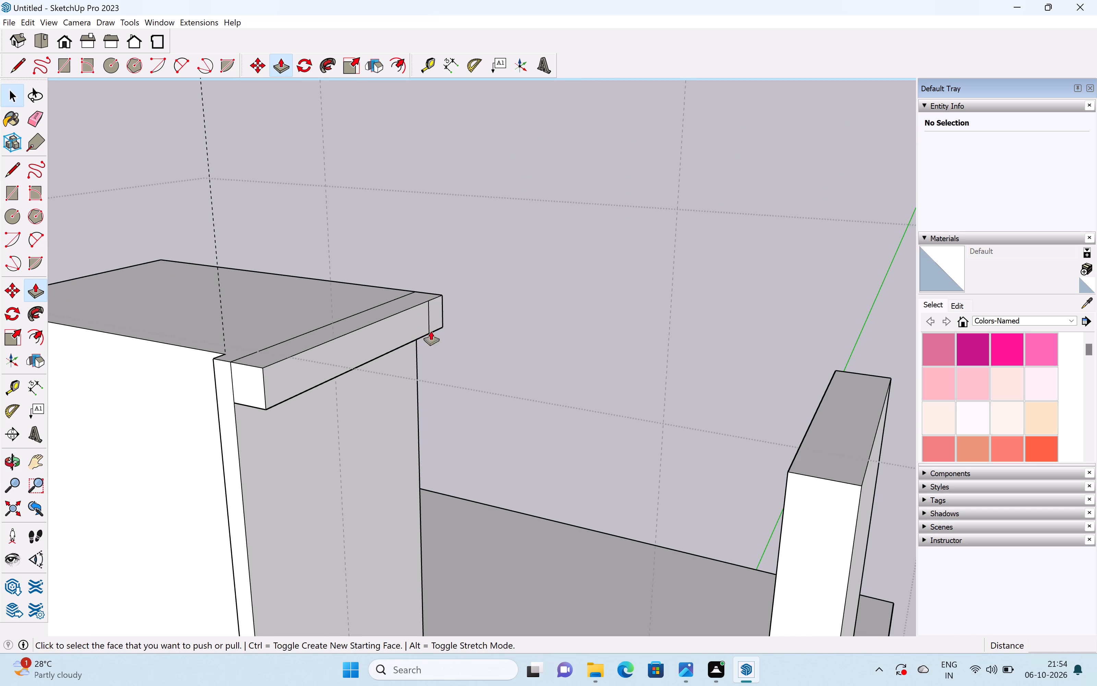
{"action": "left_click", "coordinate": [439, 314]}
{"action": "scroll", "coordinate": [535, 315], "scroll_direction": "down", "scroll_amount": 4}
{"action": "middle_click_drag", "start_coordinate": [537, 315], "coordinate": [554, 317]}
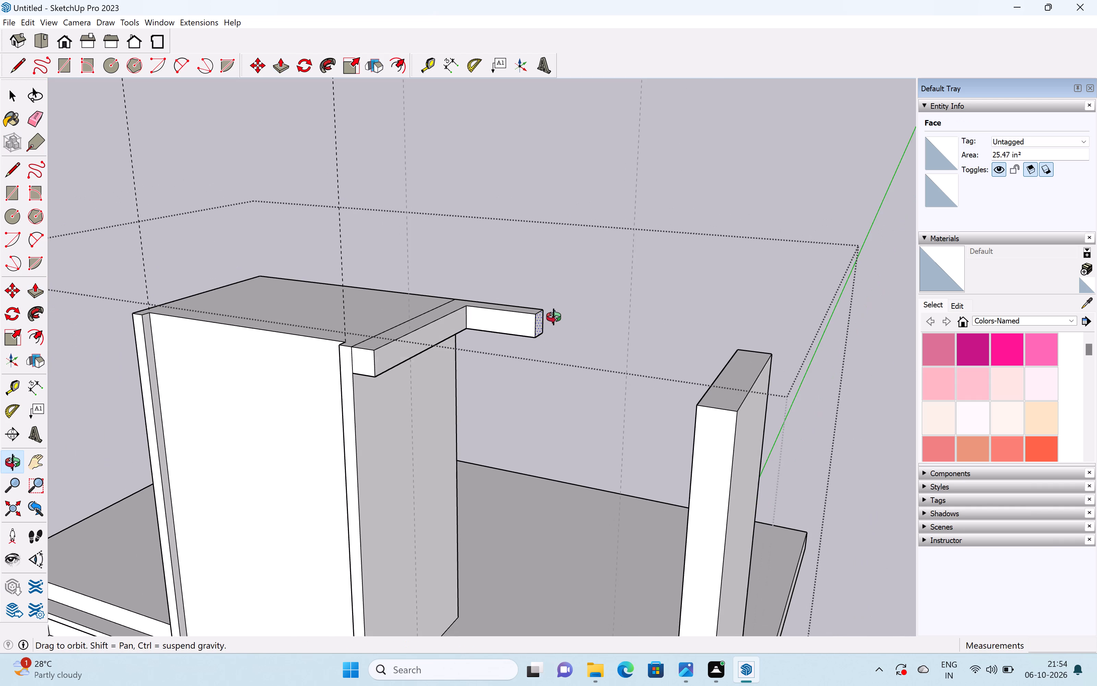
{"action": "middle_click_drag", "start_coordinate": [554, 317], "coordinate": [616, 312]}
{"action": "scroll", "coordinate": [616, 312], "scroll_direction": "up", "scroll_amount": 1}
{"action": "scroll", "coordinate": [622, 310], "scroll_direction": "down", "scroll_amount": 4}
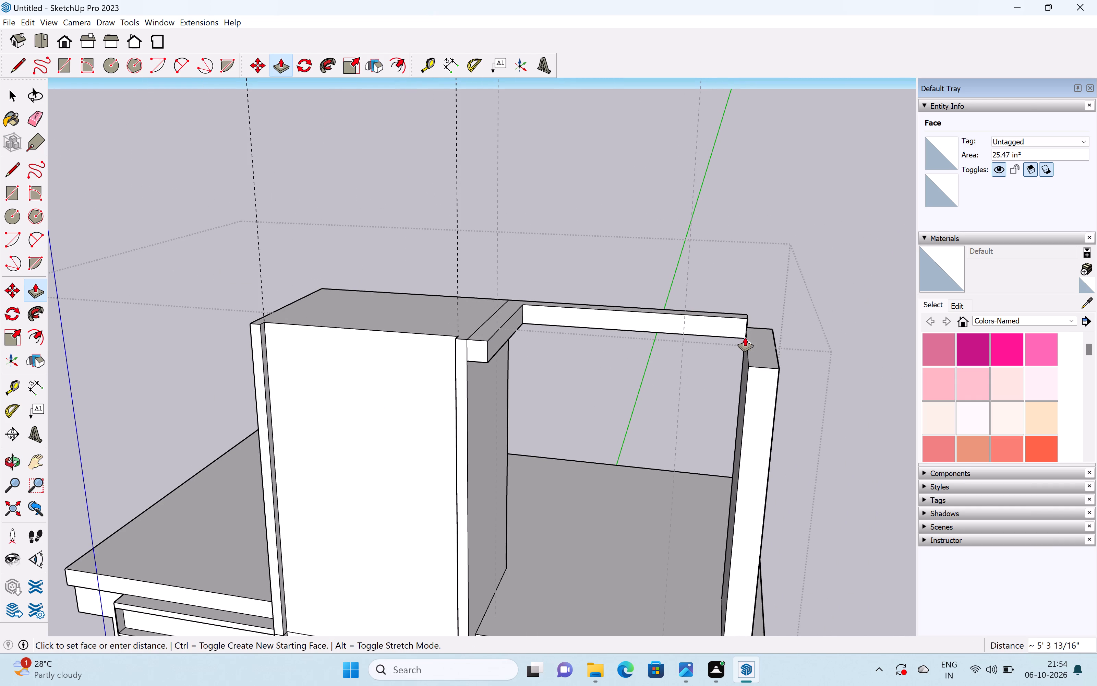
{"action": "middle_click_drag", "start_coordinate": [745, 335], "coordinate": [777, 267]}
{"action": "left_click", "coordinate": [729, 311]}
{"action": "key", "text": "space"}
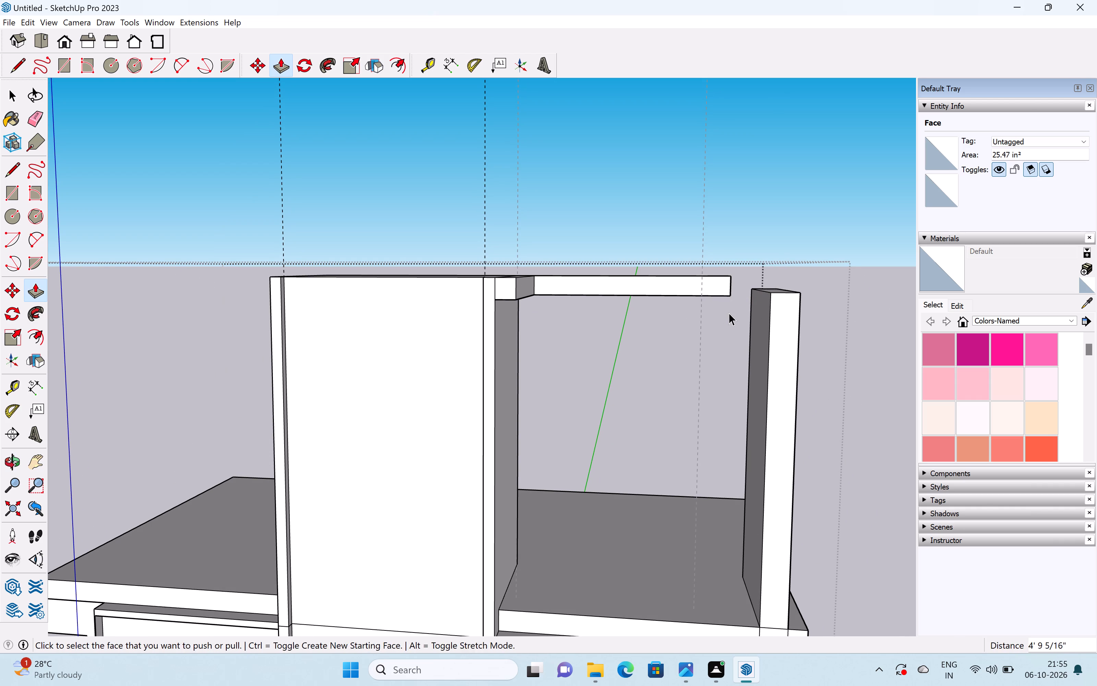
Raise the post's top face about 3 3/4" to align with the top of the rear beam.
{"action": "middle_click_drag", "start_coordinate": [730, 311], "coordinate": [662, 402]}
{"action": "key", "text": "p"}
{"action": "left_click_drag", "start_coordinate": [727, 375], "coordinate": [727, 375]}
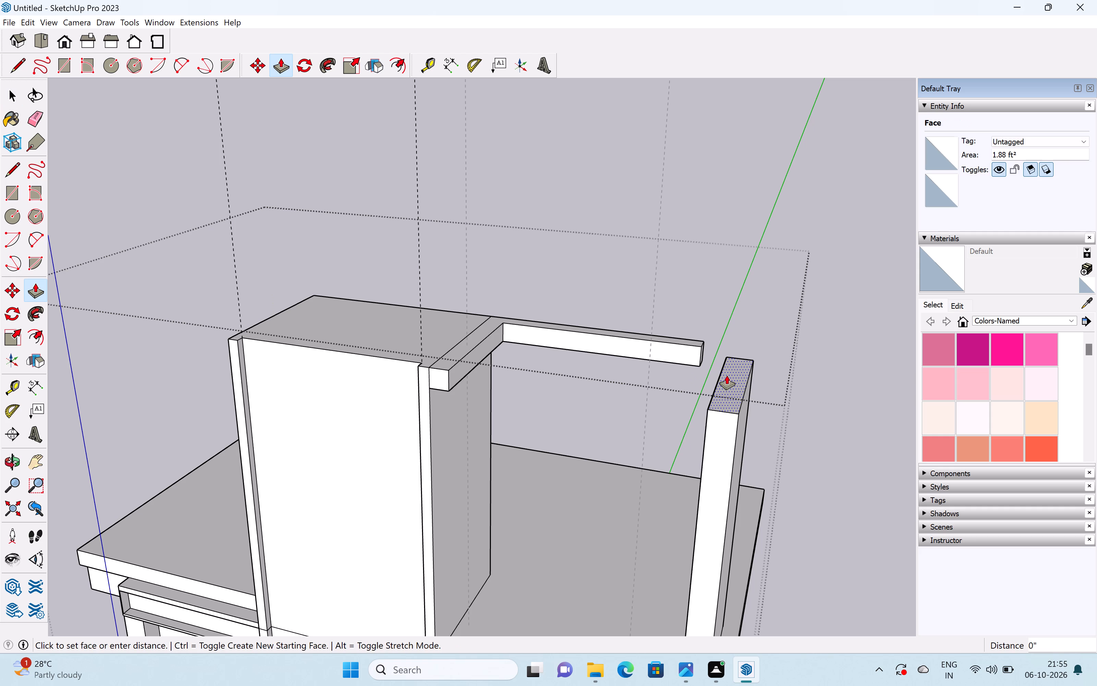
{"action": "left_click_drag", "start_coordinate": [727, 375], "coordinate": [686, 338]}
Extend the rear beam's end face about 6 7/16" until it meets the post.
{"action": "middle_click_drag", "start_coordinate": [610, 404], "coordinate": [693, 382]}
{"action": "middle_click_drag", "start_coordinate": [728, 328], "coordinate": [532, 371]}
{"action": "scroll", "coordinate": [625, 377], "scroll_direction": "up", "scroll_amount": 5}
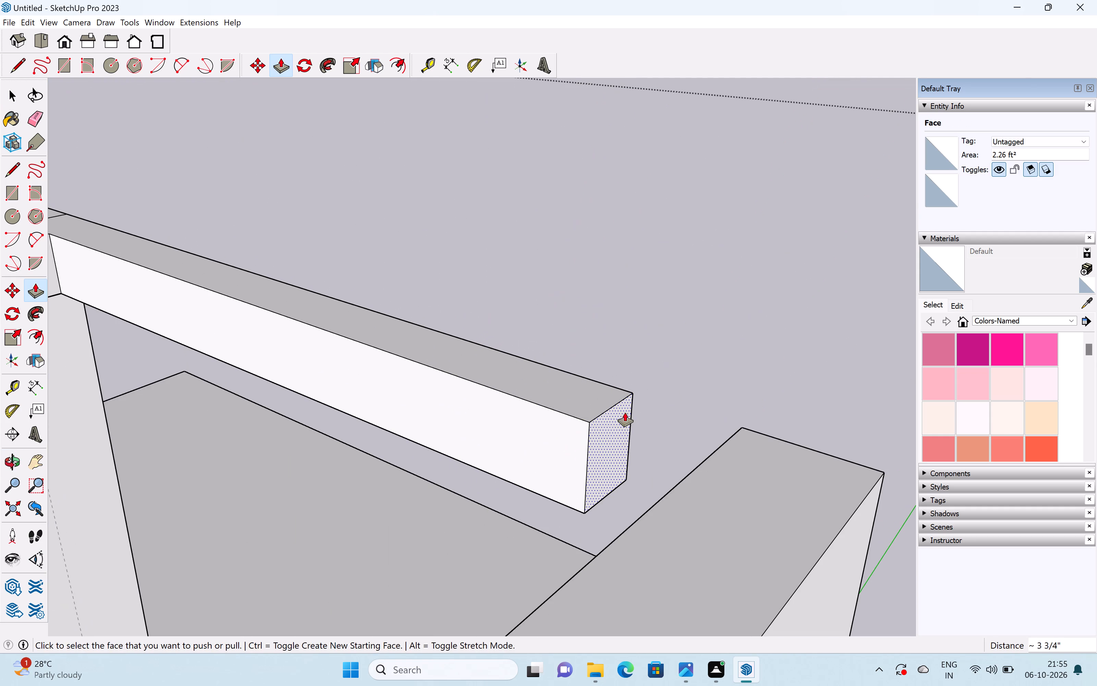
{"action": "left_click_drag", "start_coordinate": [612, 426], "coordinate": [709, 534]}
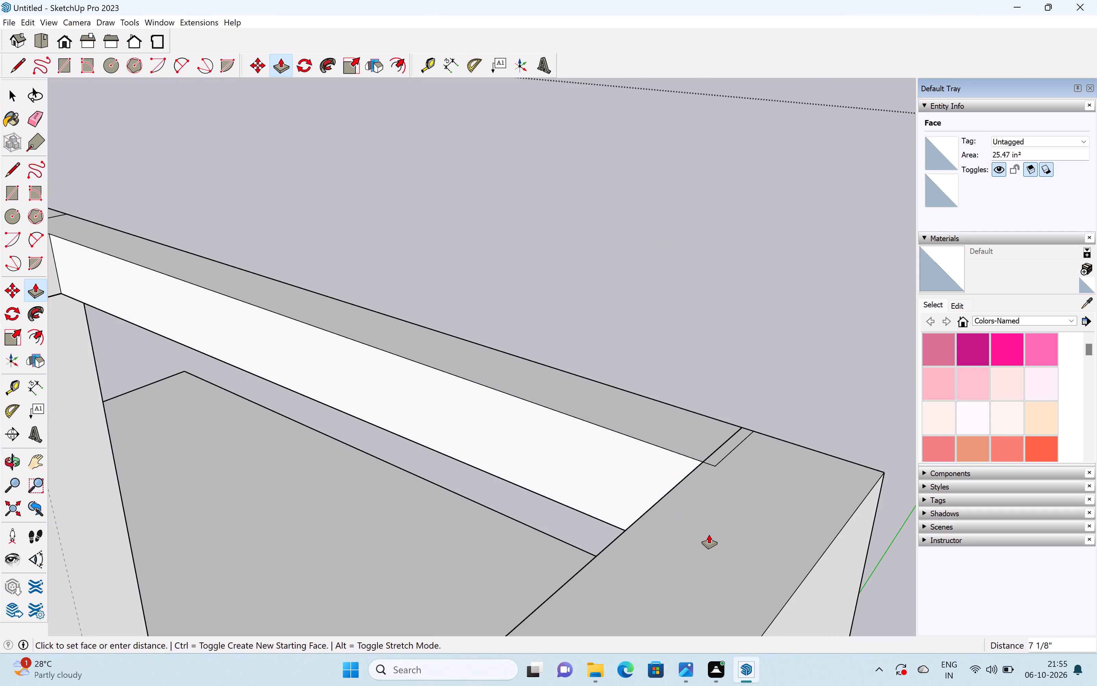
{"action": "left_click_drag", "start_coordinate": [709, 534], "coordinate": [697, 530]}
{"action": "left_click_drag", "start_coordinate": [697, 530], "coordinate": [698, 530]}
{"action": "scroll", "coordinate": [683, 513], "scroll_direction": "down", "scroll_amount": 6}
{"action": "key", "text": "space"}
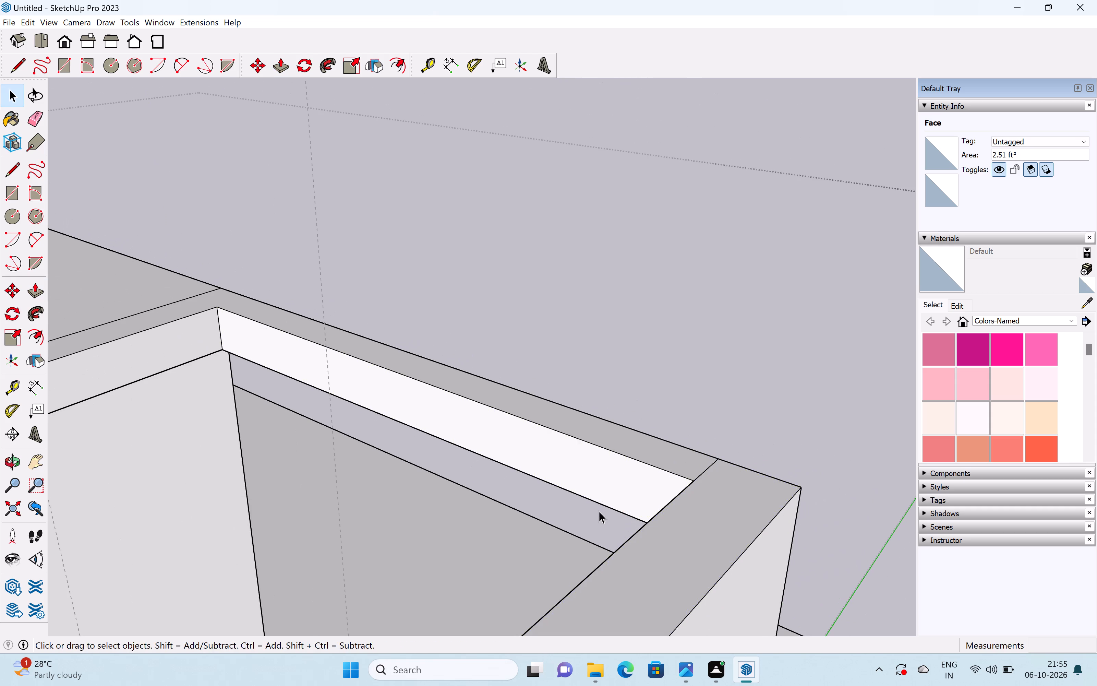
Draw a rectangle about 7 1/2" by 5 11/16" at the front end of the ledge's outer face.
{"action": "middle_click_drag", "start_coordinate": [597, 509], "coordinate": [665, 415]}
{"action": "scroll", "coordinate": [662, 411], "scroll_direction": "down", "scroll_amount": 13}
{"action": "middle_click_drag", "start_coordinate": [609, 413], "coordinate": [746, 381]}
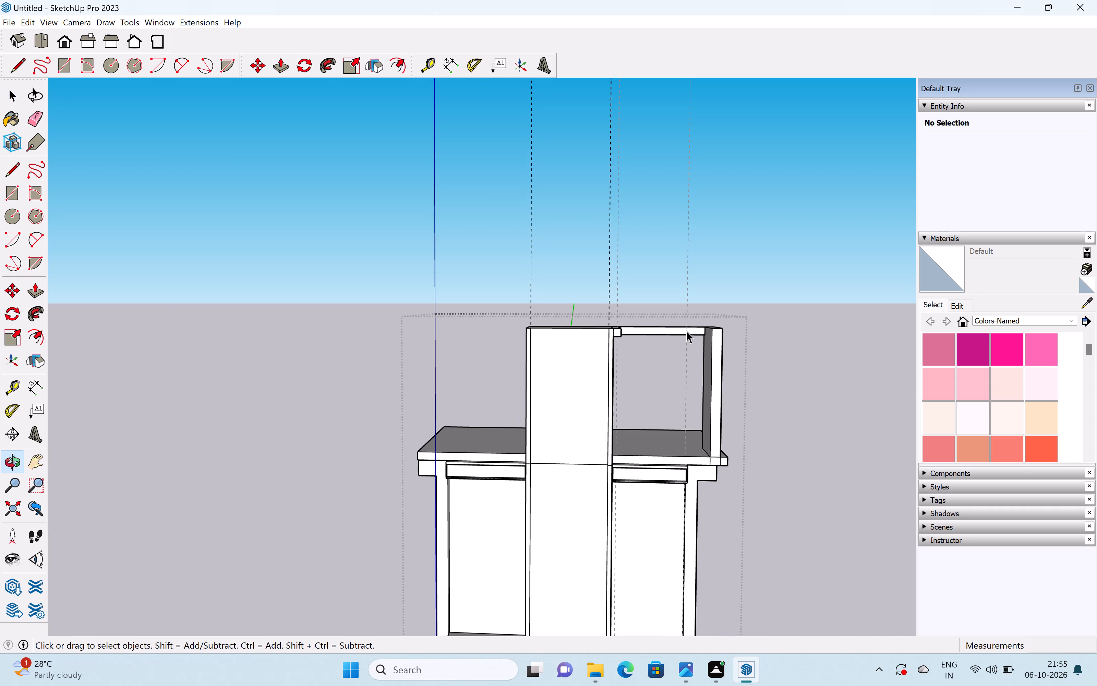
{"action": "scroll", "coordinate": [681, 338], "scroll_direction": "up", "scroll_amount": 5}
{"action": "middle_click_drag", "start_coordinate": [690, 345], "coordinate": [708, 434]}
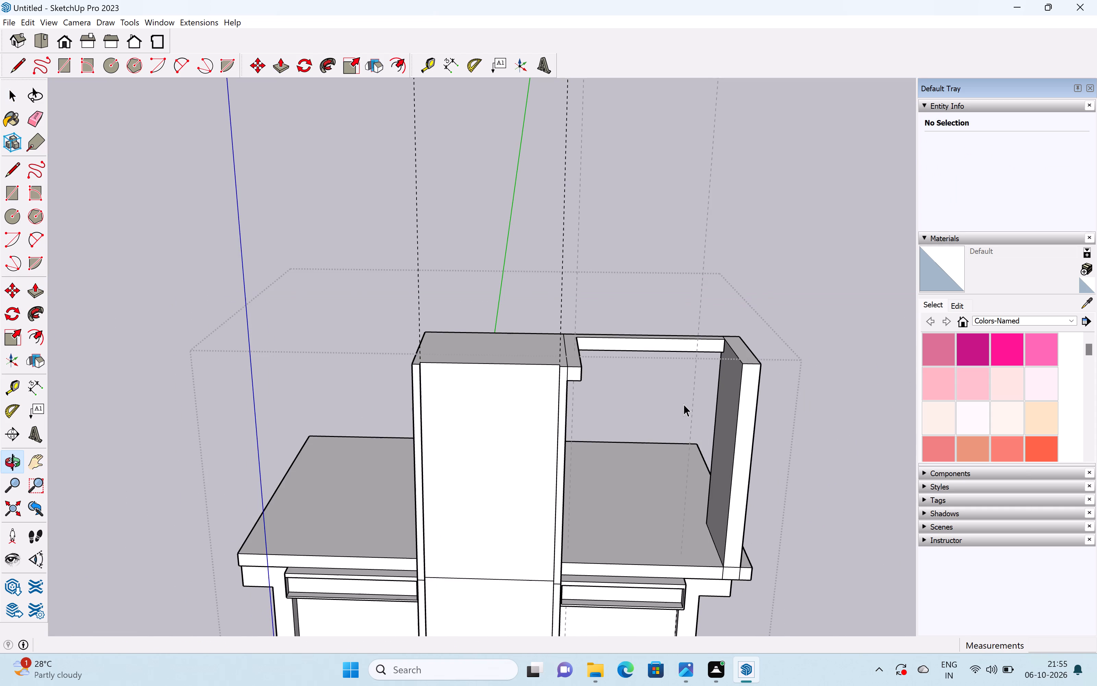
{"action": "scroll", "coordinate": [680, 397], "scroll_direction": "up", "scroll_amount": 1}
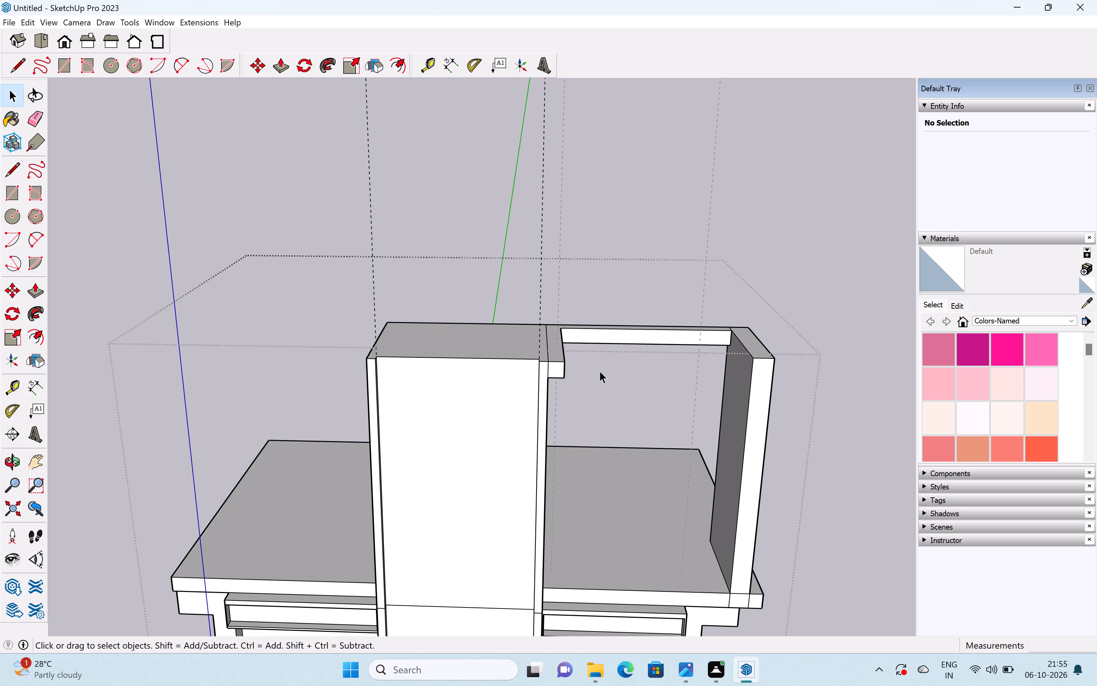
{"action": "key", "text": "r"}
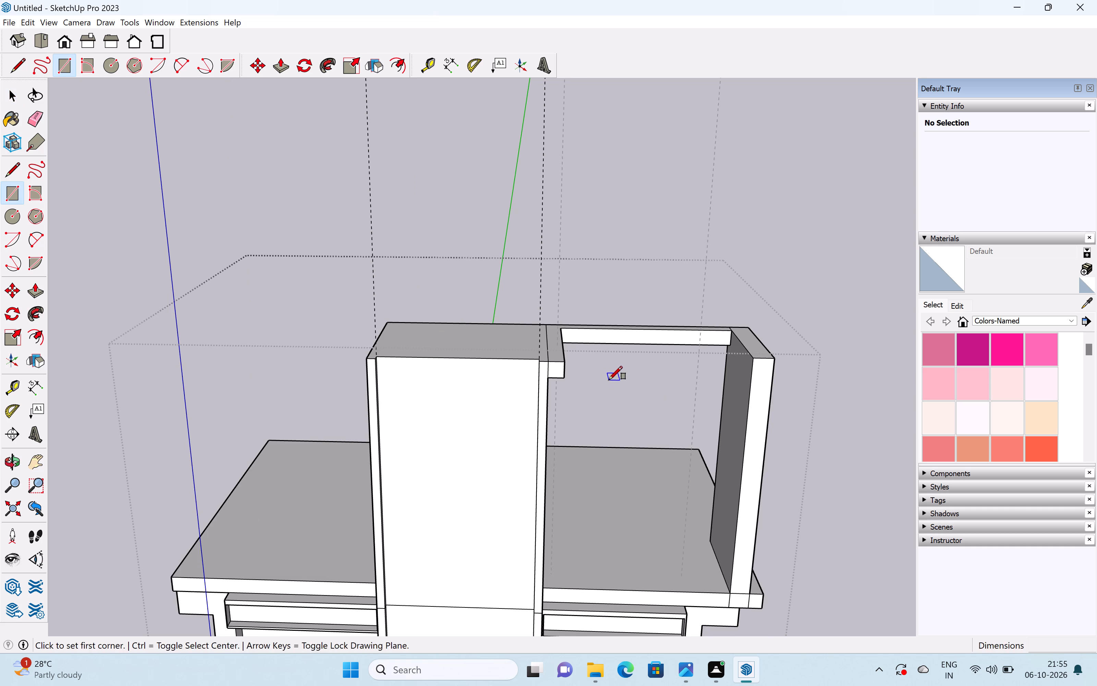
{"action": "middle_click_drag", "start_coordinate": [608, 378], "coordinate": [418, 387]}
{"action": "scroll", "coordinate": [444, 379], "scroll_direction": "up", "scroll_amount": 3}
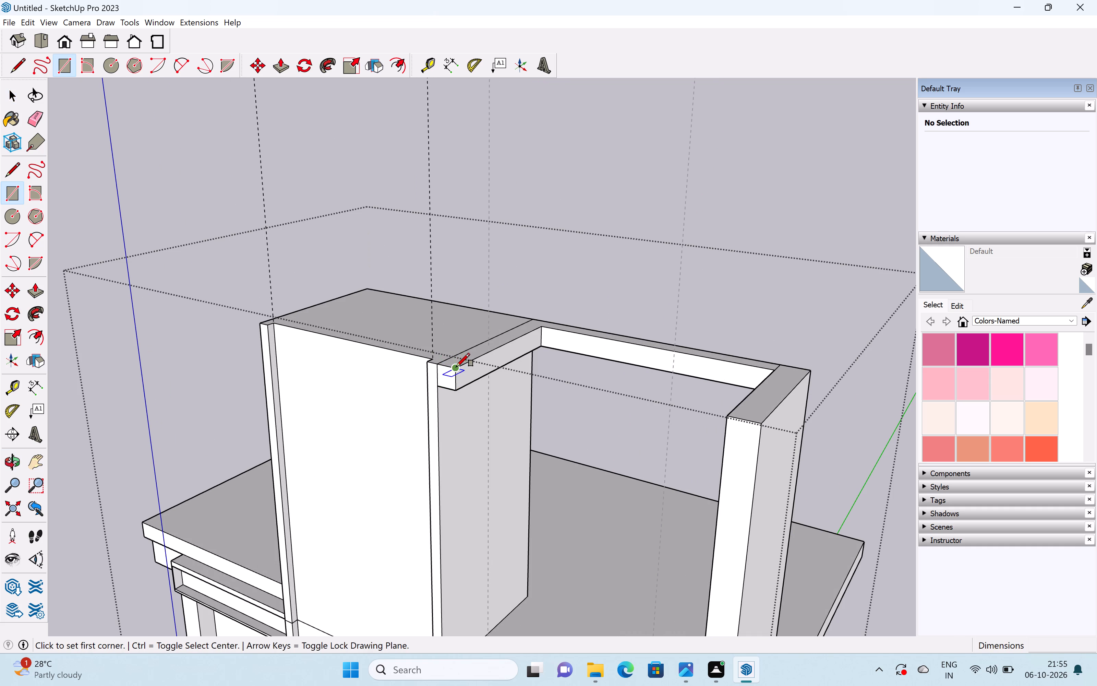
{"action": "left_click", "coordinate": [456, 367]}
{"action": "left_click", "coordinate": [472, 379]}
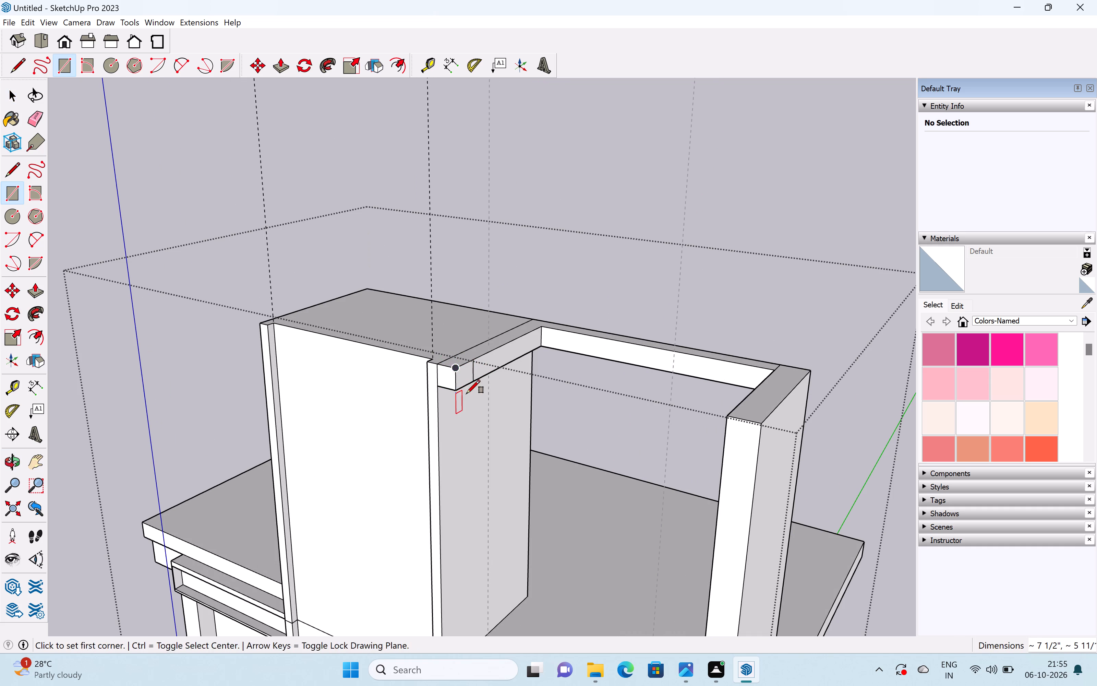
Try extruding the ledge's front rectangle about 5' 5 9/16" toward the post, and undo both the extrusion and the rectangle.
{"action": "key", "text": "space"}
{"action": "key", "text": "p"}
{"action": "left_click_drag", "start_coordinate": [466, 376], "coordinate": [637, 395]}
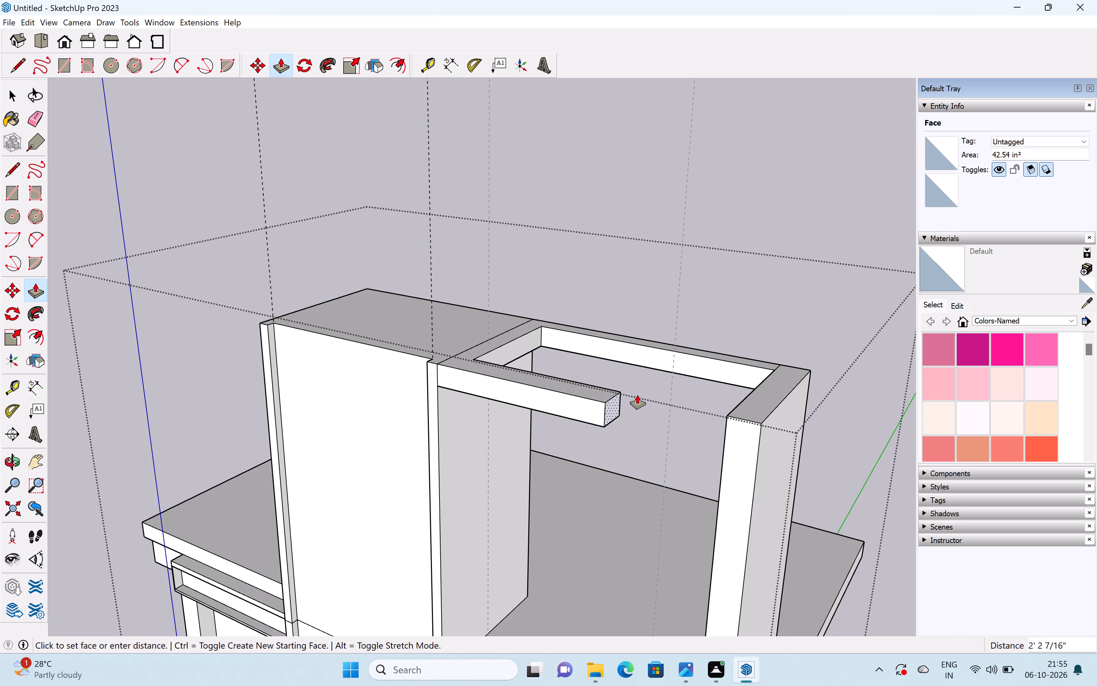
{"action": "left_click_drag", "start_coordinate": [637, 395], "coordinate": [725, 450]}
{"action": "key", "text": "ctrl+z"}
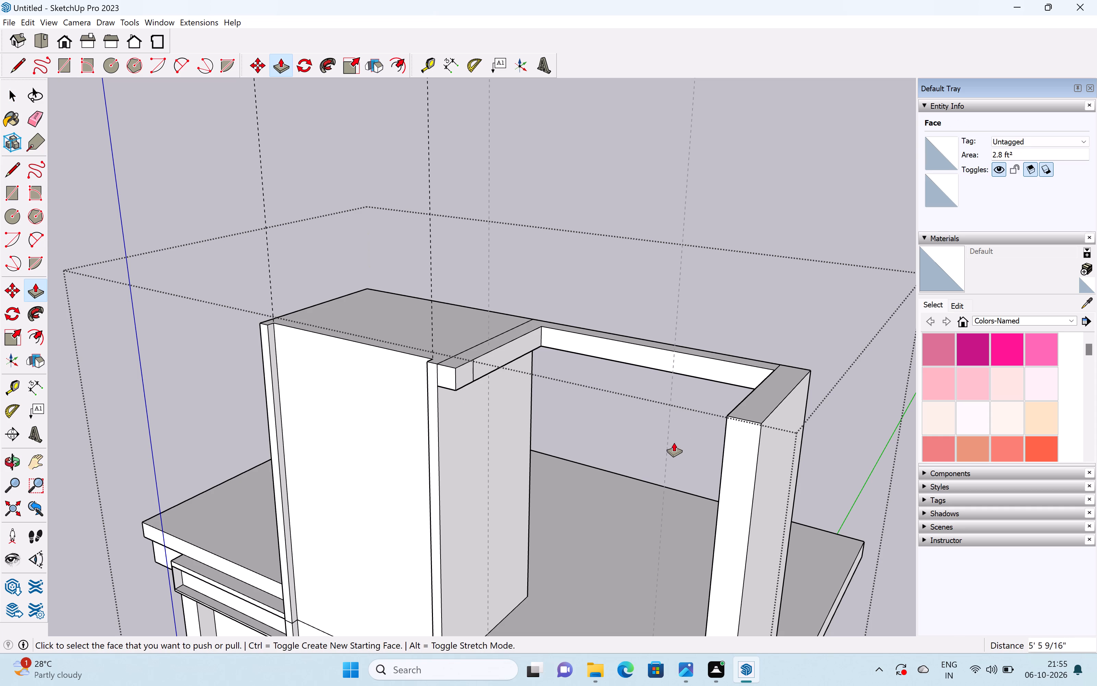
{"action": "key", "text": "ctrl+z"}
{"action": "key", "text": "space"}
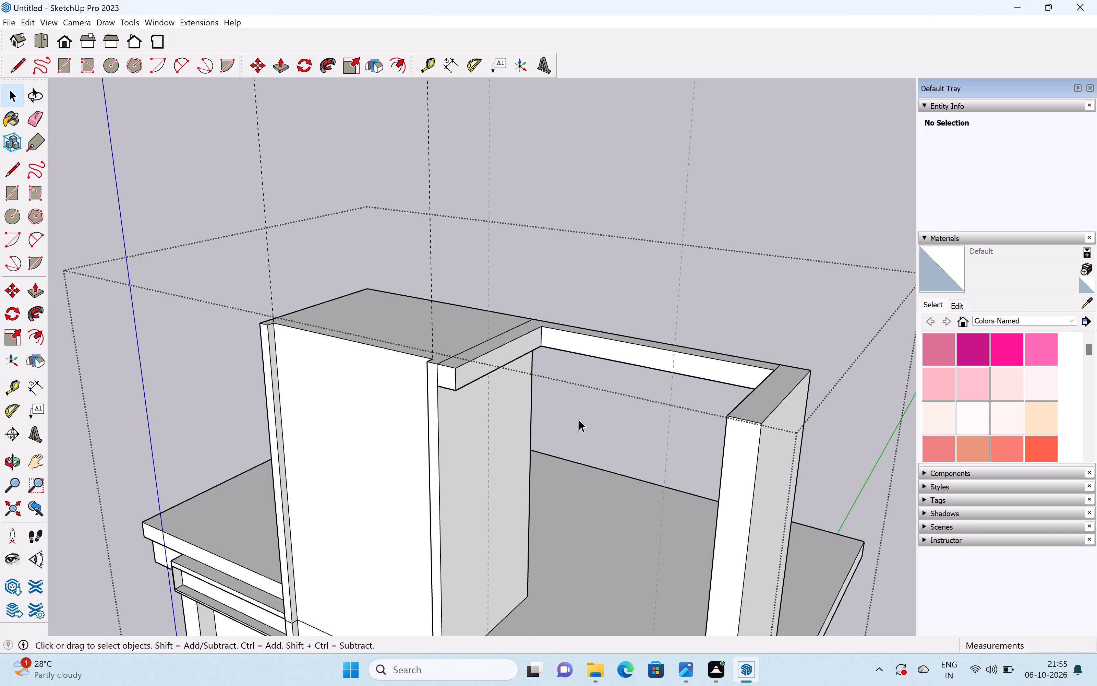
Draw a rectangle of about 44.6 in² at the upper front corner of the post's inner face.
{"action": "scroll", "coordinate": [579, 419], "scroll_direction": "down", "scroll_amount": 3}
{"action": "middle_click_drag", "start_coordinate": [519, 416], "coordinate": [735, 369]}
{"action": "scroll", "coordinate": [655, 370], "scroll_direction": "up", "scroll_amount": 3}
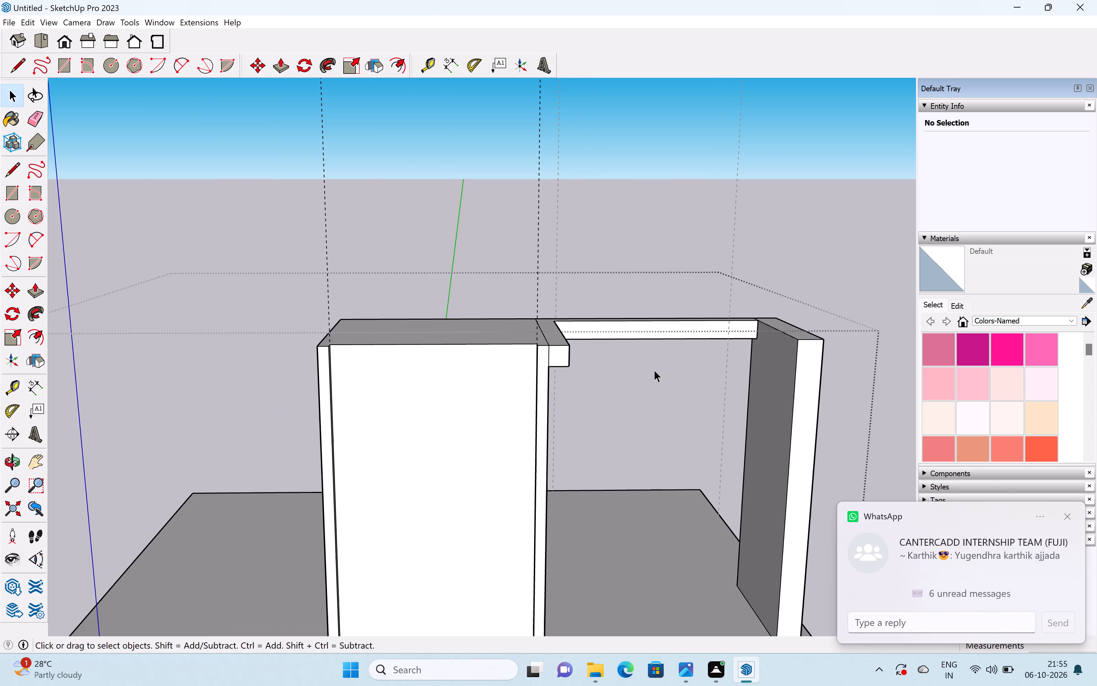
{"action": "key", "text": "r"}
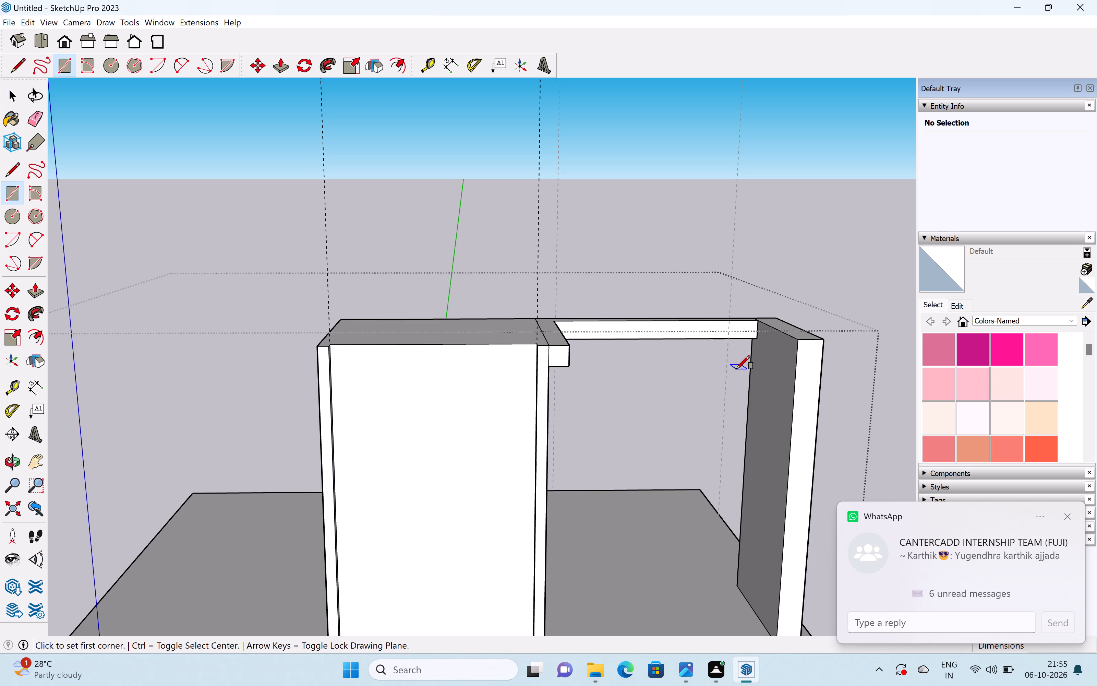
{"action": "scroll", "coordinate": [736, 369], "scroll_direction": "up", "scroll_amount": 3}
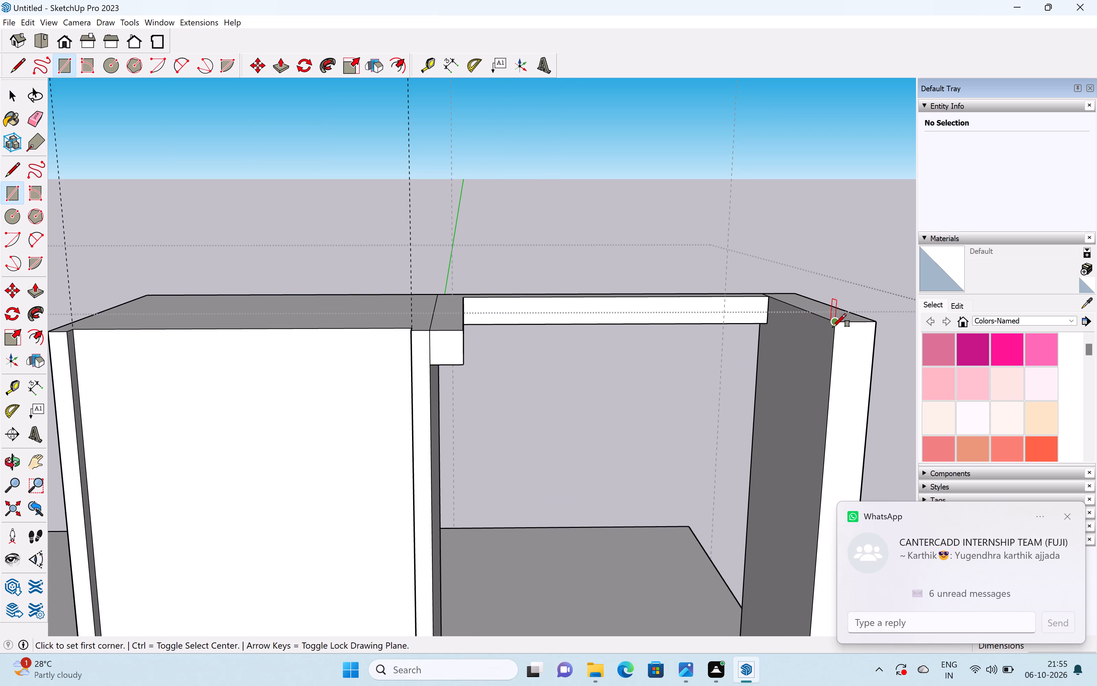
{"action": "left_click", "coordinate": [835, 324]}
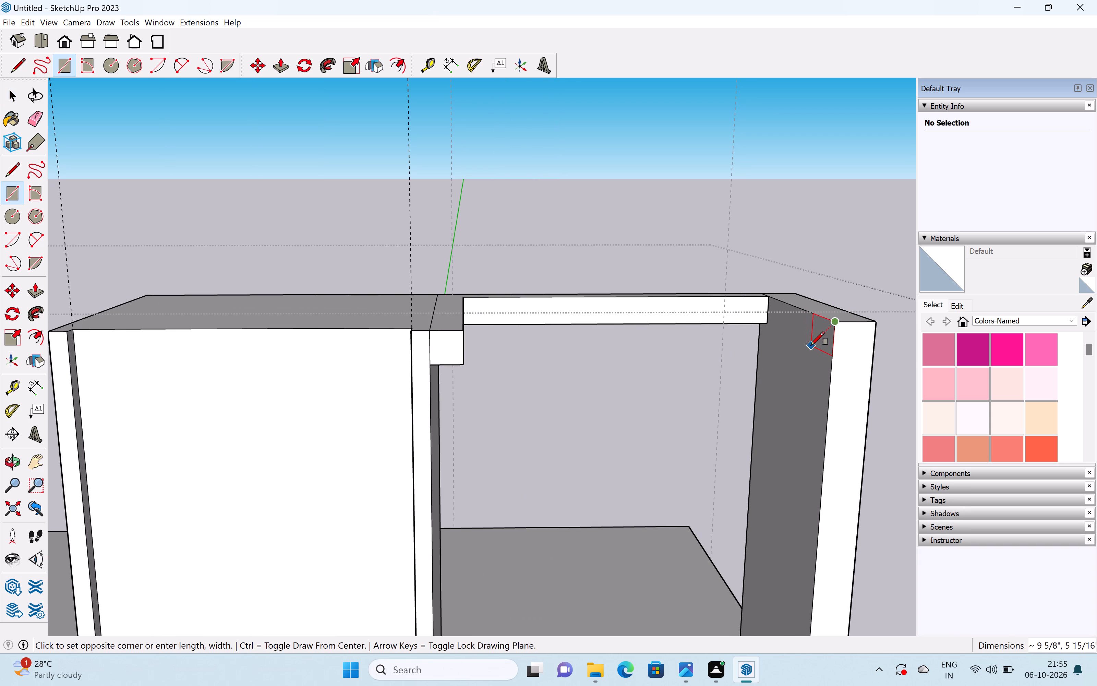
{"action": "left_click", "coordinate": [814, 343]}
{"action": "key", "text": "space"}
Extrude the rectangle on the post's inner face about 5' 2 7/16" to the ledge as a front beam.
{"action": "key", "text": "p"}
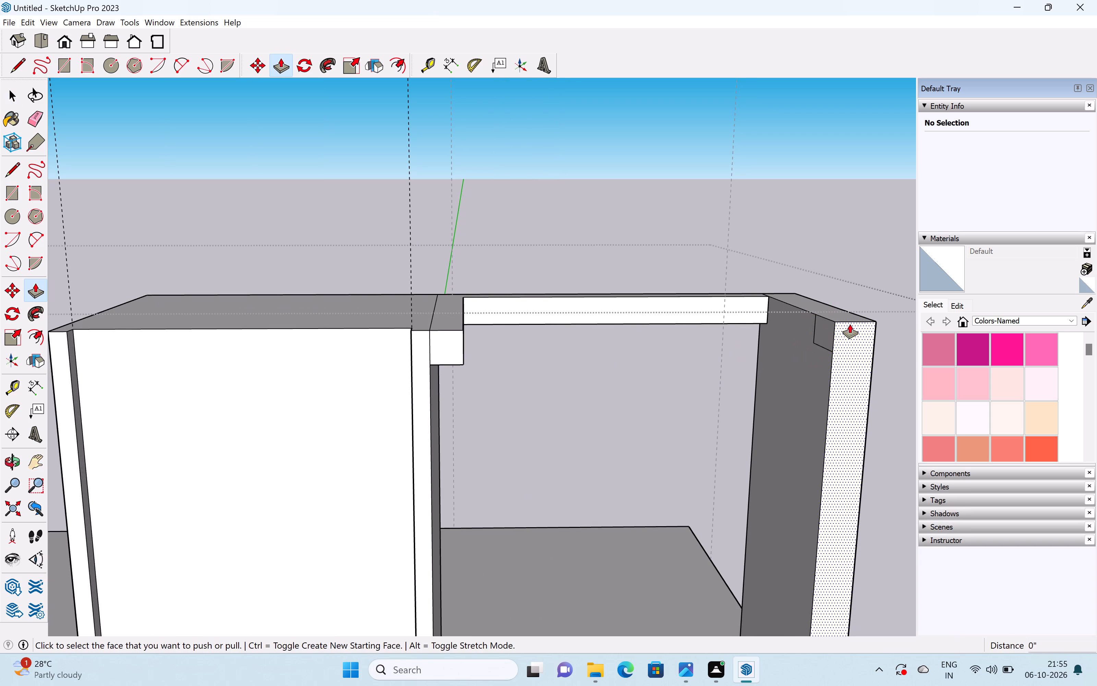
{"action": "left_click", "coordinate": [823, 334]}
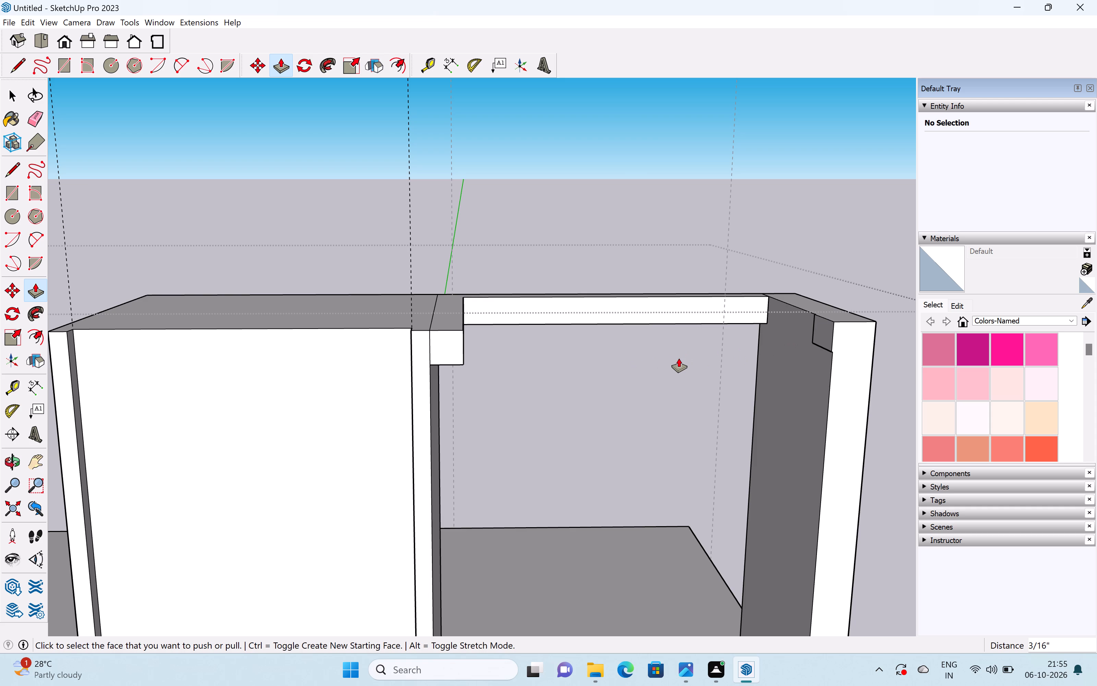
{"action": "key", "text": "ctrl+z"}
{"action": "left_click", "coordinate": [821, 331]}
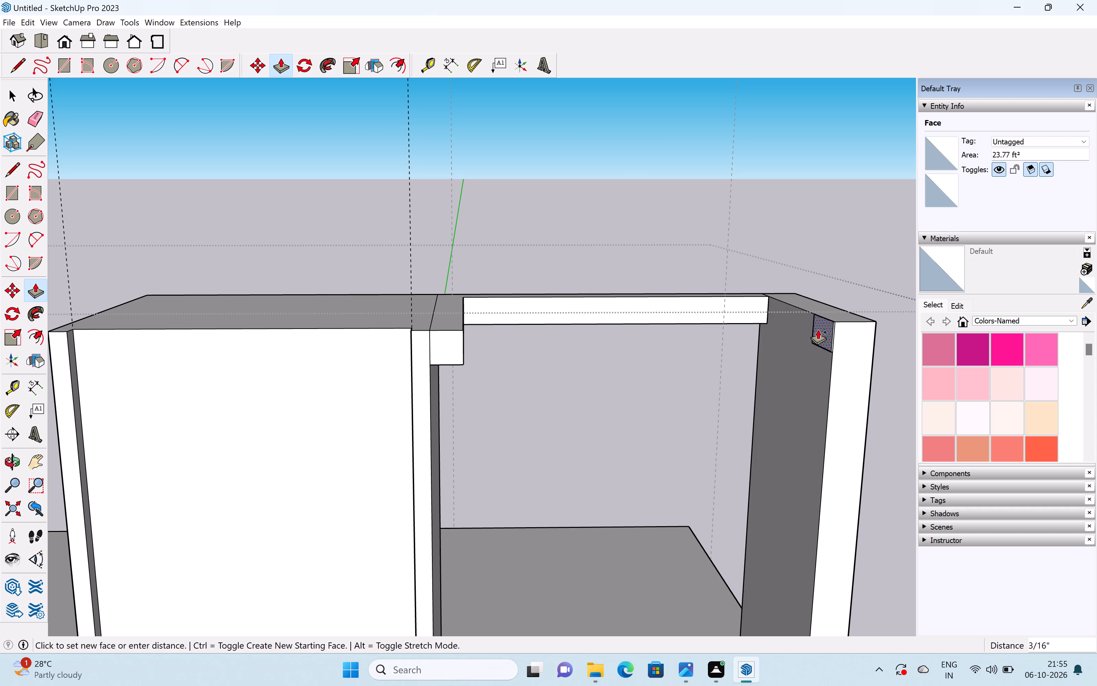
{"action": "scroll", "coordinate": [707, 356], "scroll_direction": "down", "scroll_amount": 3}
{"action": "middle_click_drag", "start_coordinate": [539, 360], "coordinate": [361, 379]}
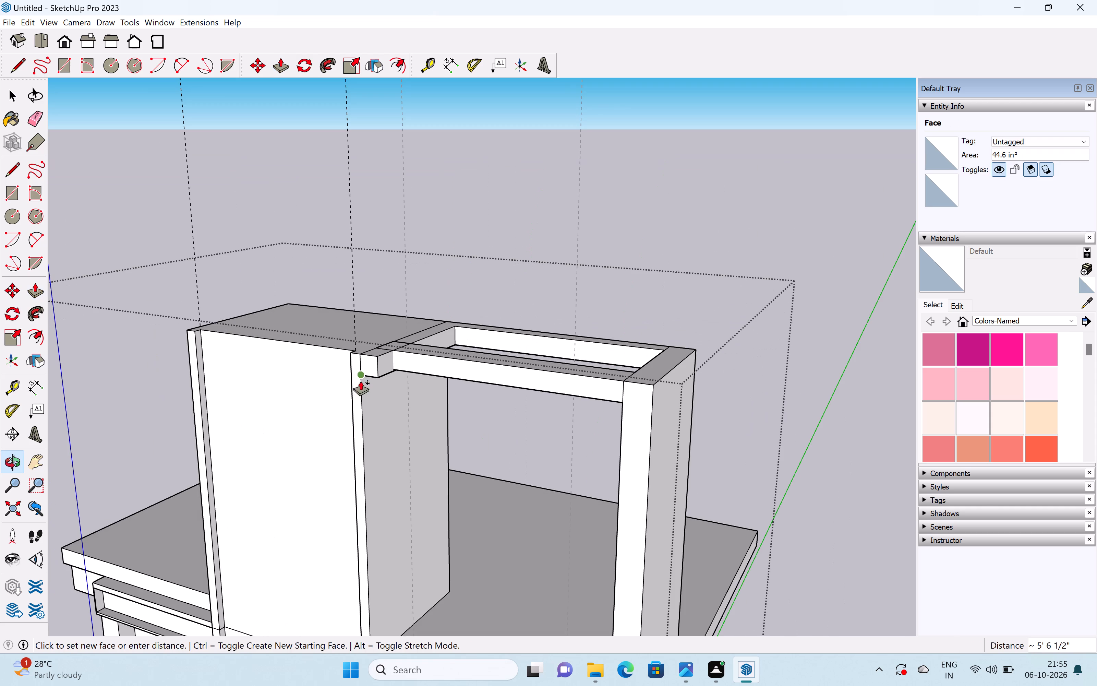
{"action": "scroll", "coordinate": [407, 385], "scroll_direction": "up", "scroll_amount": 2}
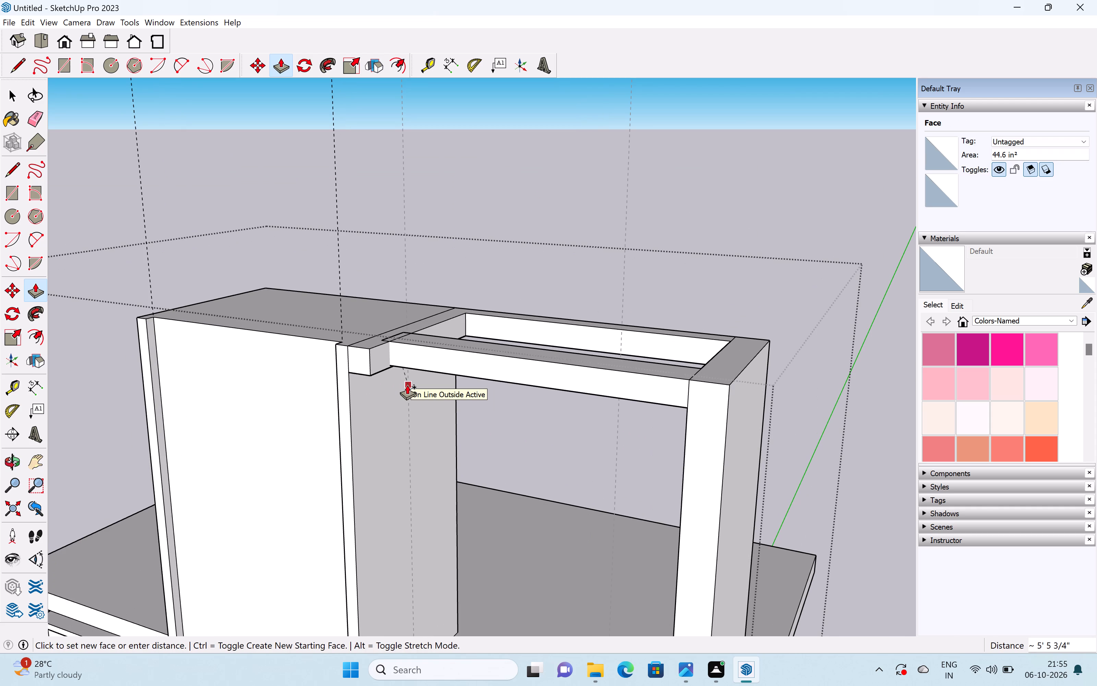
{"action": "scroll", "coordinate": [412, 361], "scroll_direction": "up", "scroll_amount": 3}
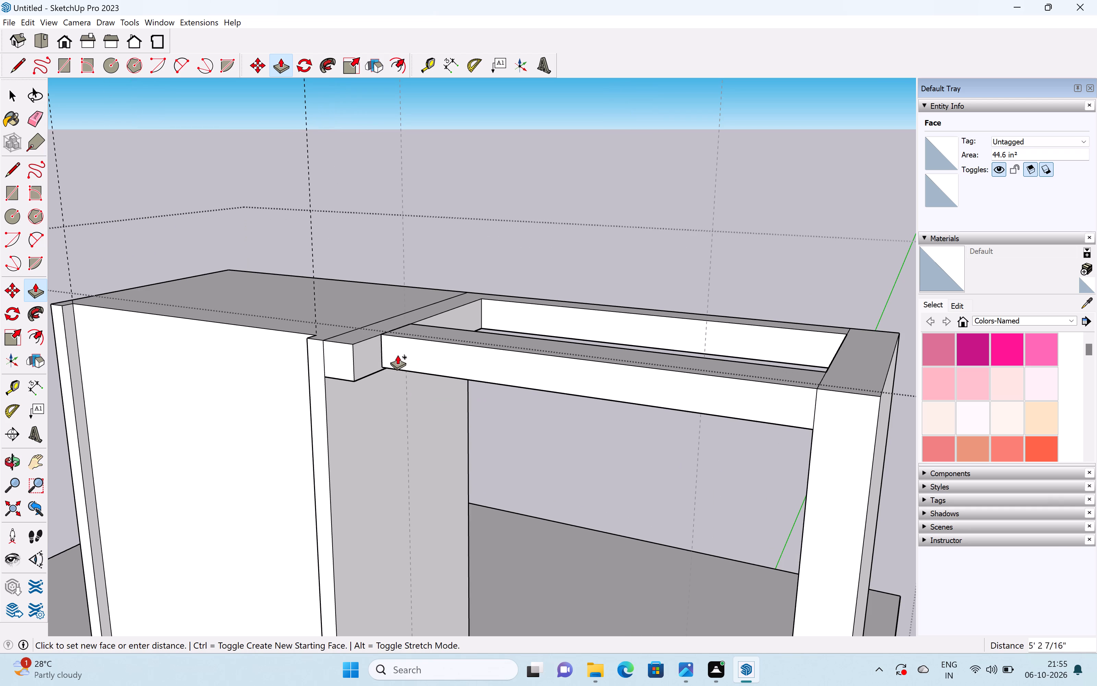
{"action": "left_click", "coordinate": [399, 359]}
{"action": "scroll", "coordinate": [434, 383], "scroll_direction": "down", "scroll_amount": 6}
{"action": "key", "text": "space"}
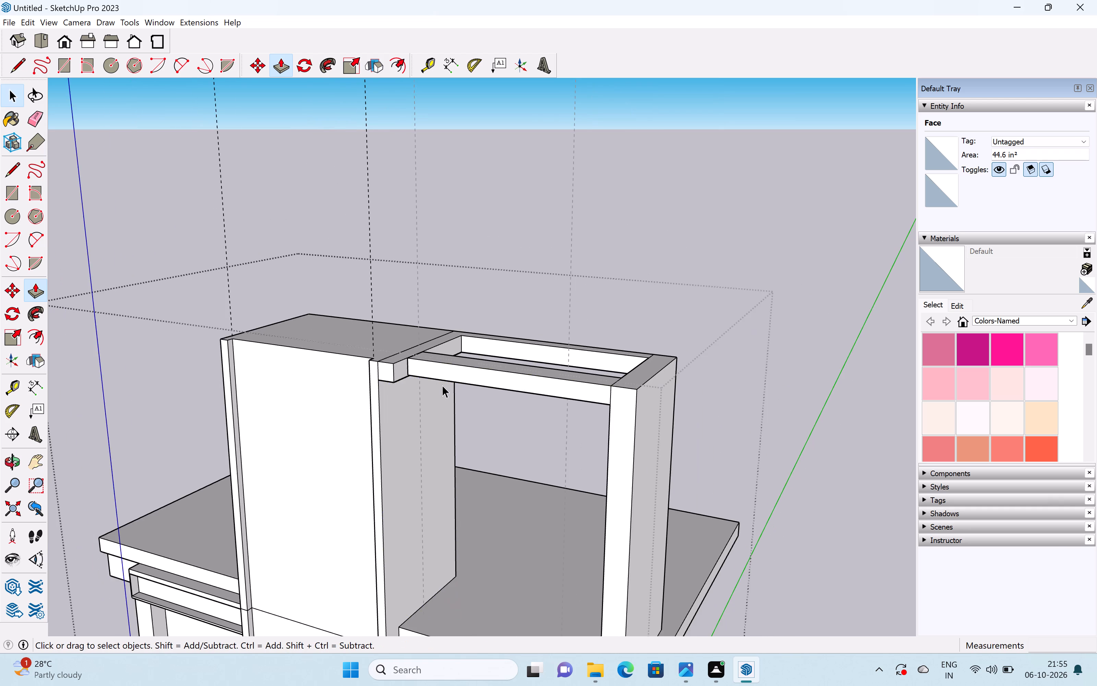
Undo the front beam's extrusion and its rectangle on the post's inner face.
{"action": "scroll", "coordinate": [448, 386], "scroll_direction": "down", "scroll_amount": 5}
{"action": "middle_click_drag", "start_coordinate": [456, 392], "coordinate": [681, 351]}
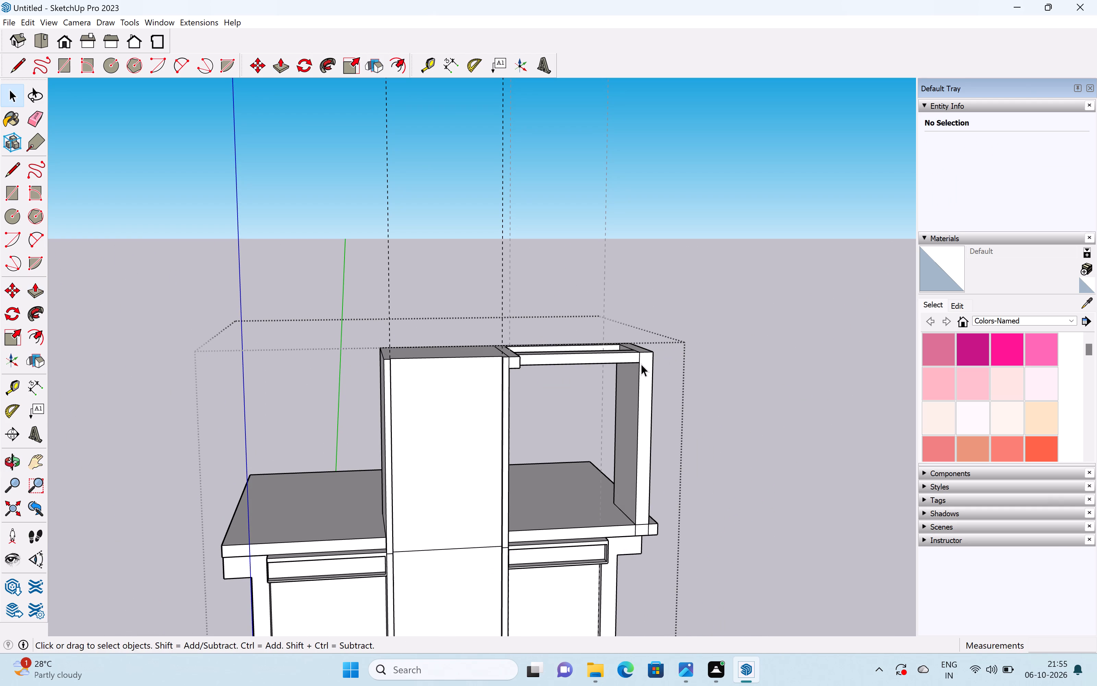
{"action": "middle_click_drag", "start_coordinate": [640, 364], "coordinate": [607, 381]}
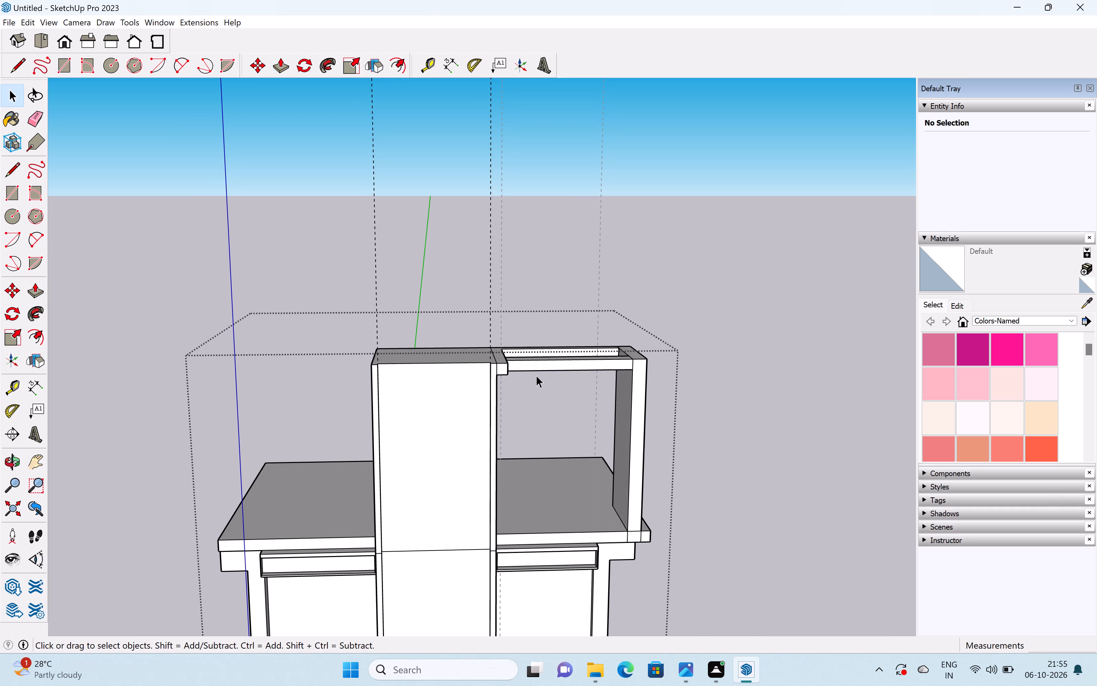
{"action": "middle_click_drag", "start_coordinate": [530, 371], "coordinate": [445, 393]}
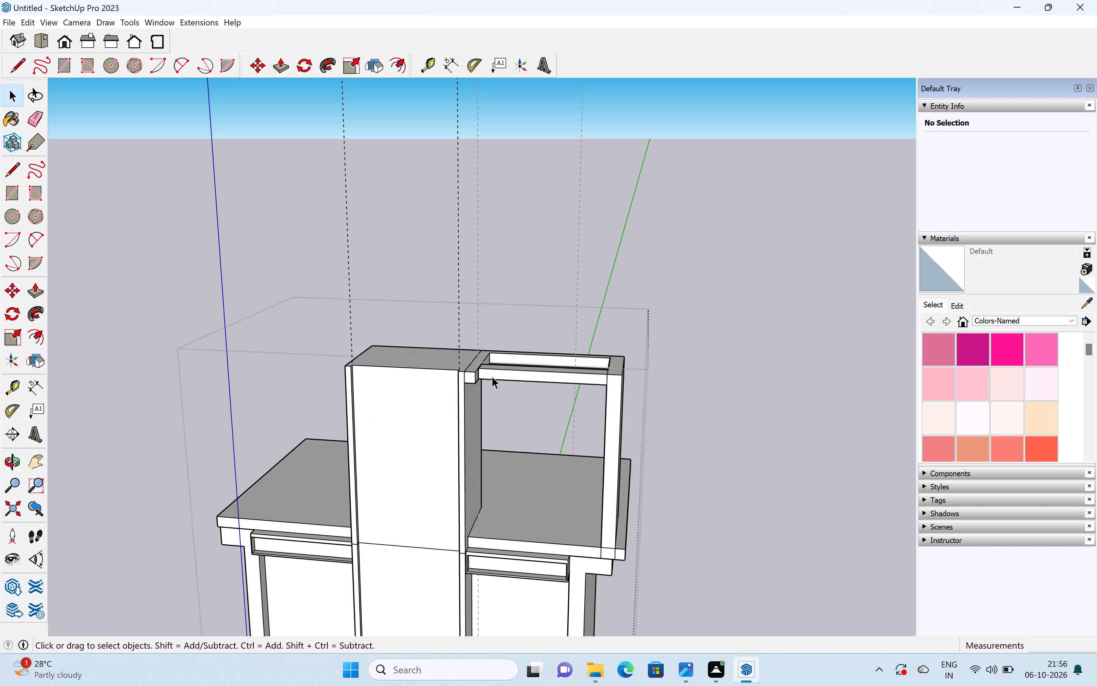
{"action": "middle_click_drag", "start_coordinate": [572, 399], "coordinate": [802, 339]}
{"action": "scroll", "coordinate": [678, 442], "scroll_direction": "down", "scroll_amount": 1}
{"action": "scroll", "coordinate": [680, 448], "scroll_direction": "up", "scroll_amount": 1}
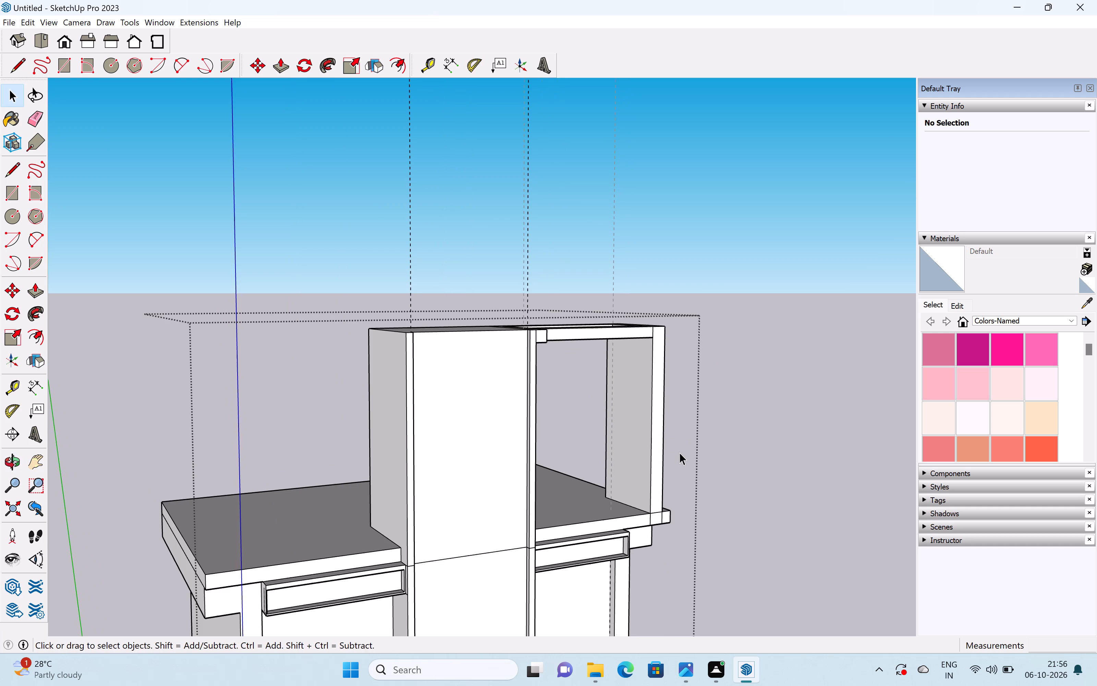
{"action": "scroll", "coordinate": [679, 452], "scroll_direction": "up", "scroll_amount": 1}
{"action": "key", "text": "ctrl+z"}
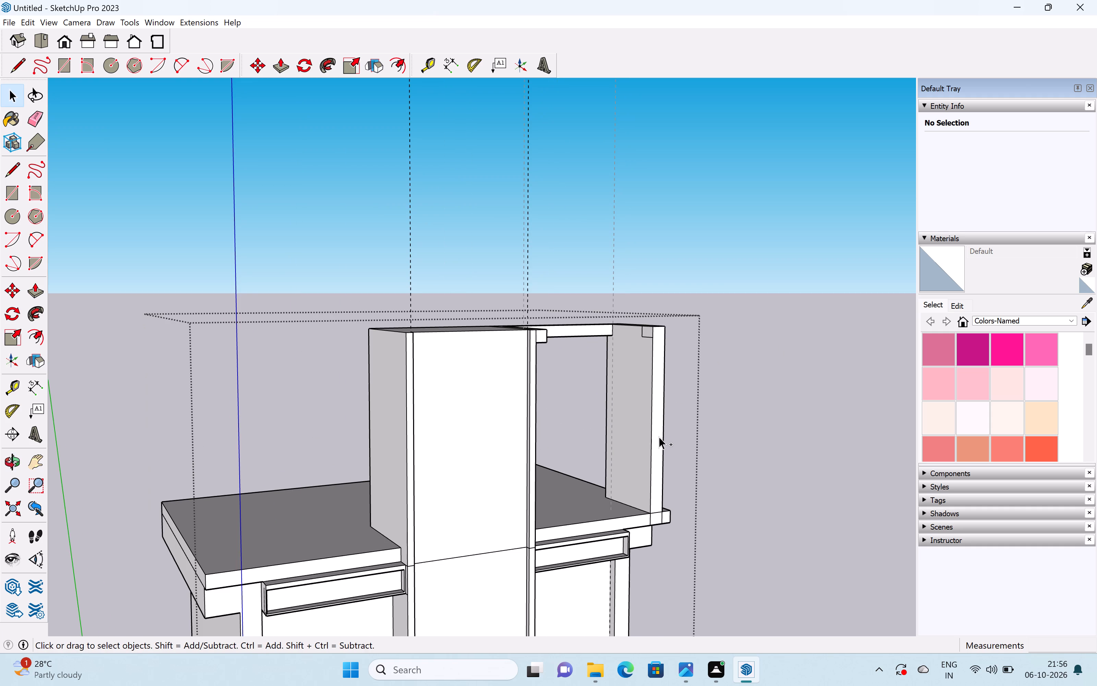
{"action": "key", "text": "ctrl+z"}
Pull the rooftop post's narrow front face forward so it overhangs the roof slab's front edge.
{"action": "key", "text": "space"}
{"action": "key", "text": "p"}
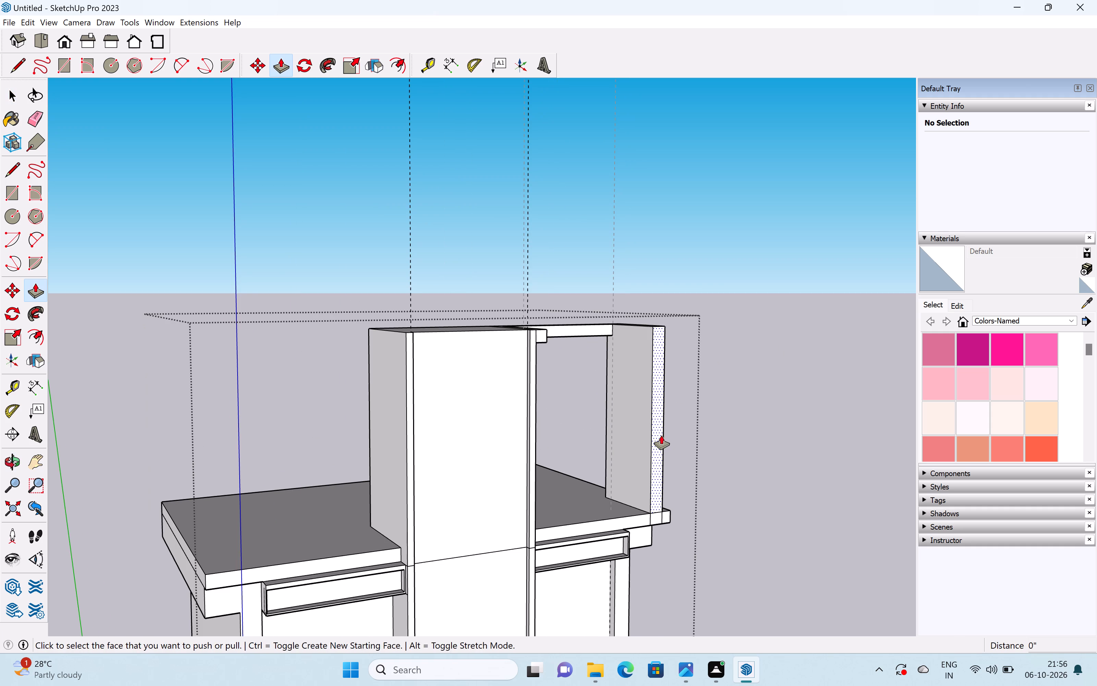
{"action": "left_click_drag", "start_coordinate": [661, 435], "coordinate": [673, 453]}
Erase the leftover short vertical edges on the roof slab's front face beneath the post.
{"action": "middle_click_drag", "start_coordinate": [670, 503], "coordinate": [639, 461]}
{"action": "scroll", "coordinate": [657, 557], "scroll_direction": "up", "scroll_amount": 4}
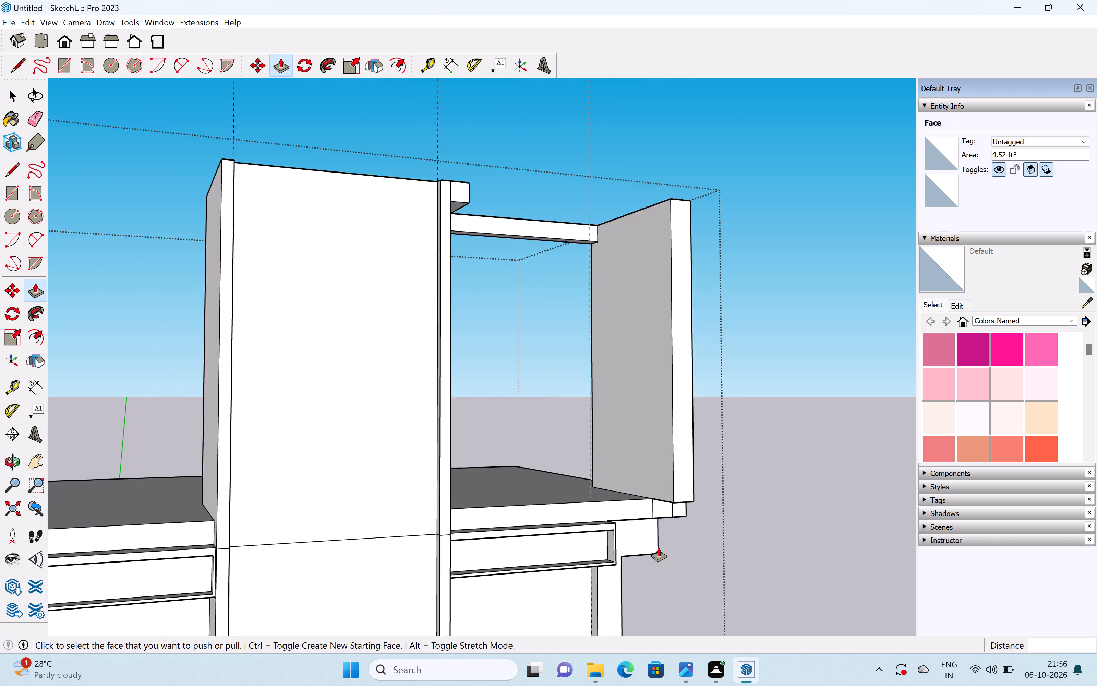
{"action": "scroll", "coordinate": [659, 547], "scroll_direction": "up", "scroll_amount": 2}
{"action": "key", "text": "e"}
{"action": "scroll", "coordinate": [661, 521], "scroll_direction": "up", "scroll_amount": 5}
{"action": "left_click_drag", "start_coordinate": [642, 497], "coordinate": [647, 494]}
{"action": "left_click", "coordinate": [687, 490]}
{"action": "key", "text": "space"}
Extend the front end of the ledge beside the central block forward by 6 3/8".
{"action": "scroll", "coordinate": [687, 489], "scroll_direction": "down", "scroll_amount": 2}
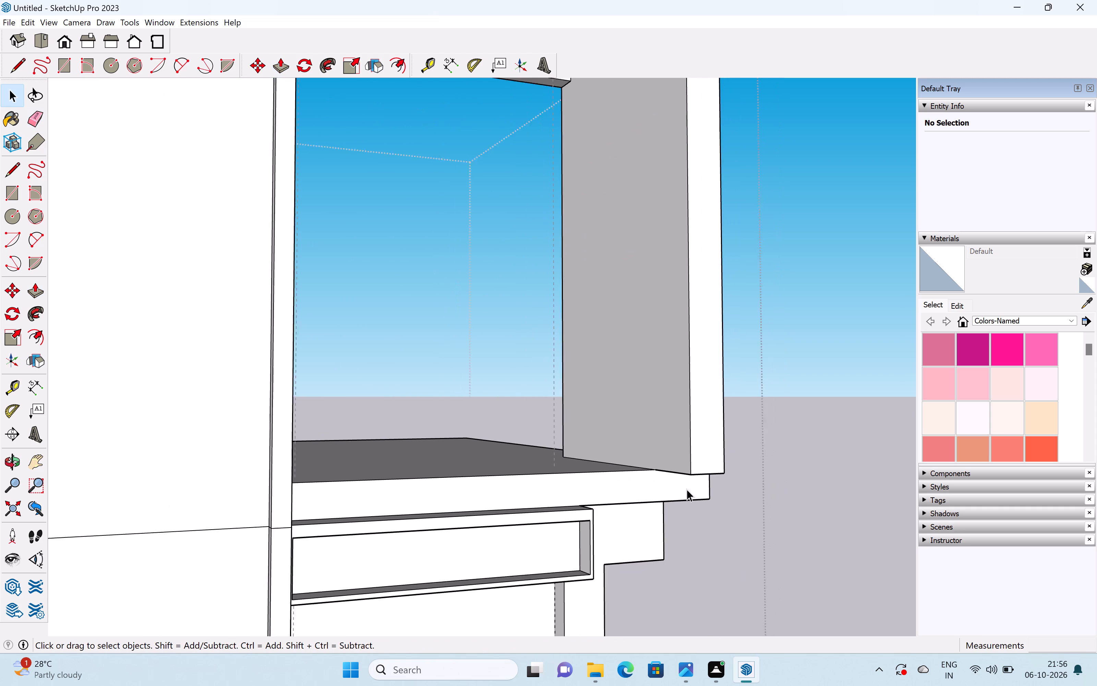
{"action": "scroll", "coordinate": [687, 489], "scroll_direction": "down", "scroll_amount": 2}
{"action": "middle_click_drag", "start_coordinate": [683, 486], "coordinate": [490, 531]}
{"action": "scroll", "coordinate": [387, 565], "scroll_direction": "down", "scroll_amount": 5}
{"action": "scroll", "coordinate": [382, 534], "scroll_direction": "down", "scroll_amount": 5}
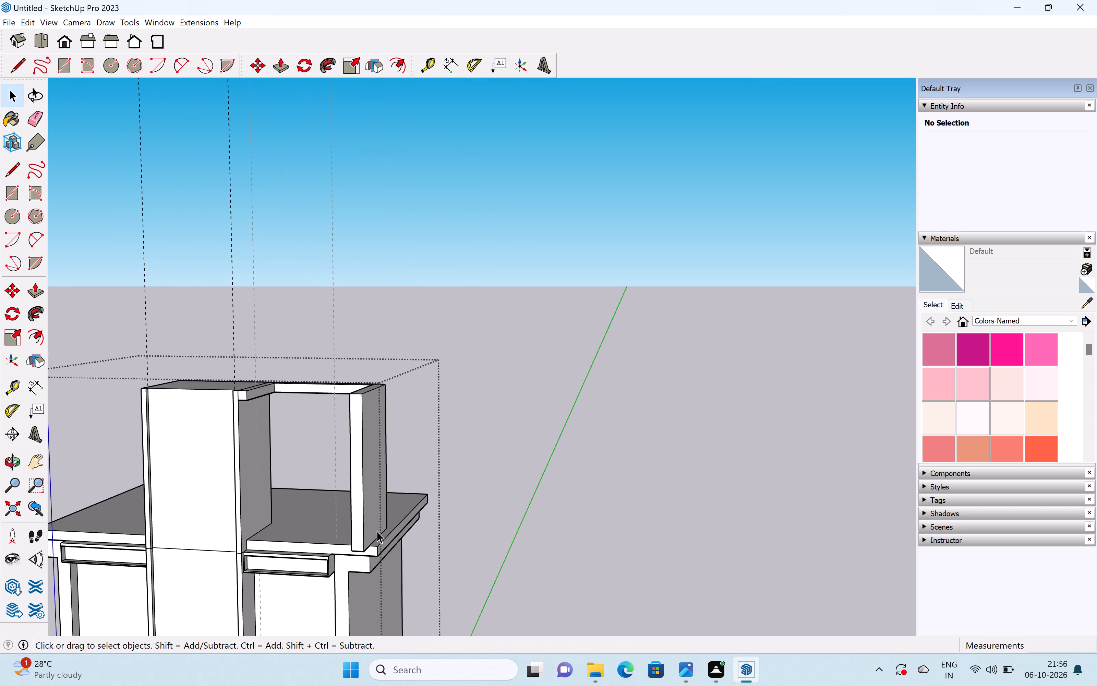
{"action": "middle_click_drag", "start_coordinate": [348, 527], "coordinate": [606, 509]}
{"action": "middle_click_drag", "start_coordinate": [436, 387], "coordinate": [233, 439]}
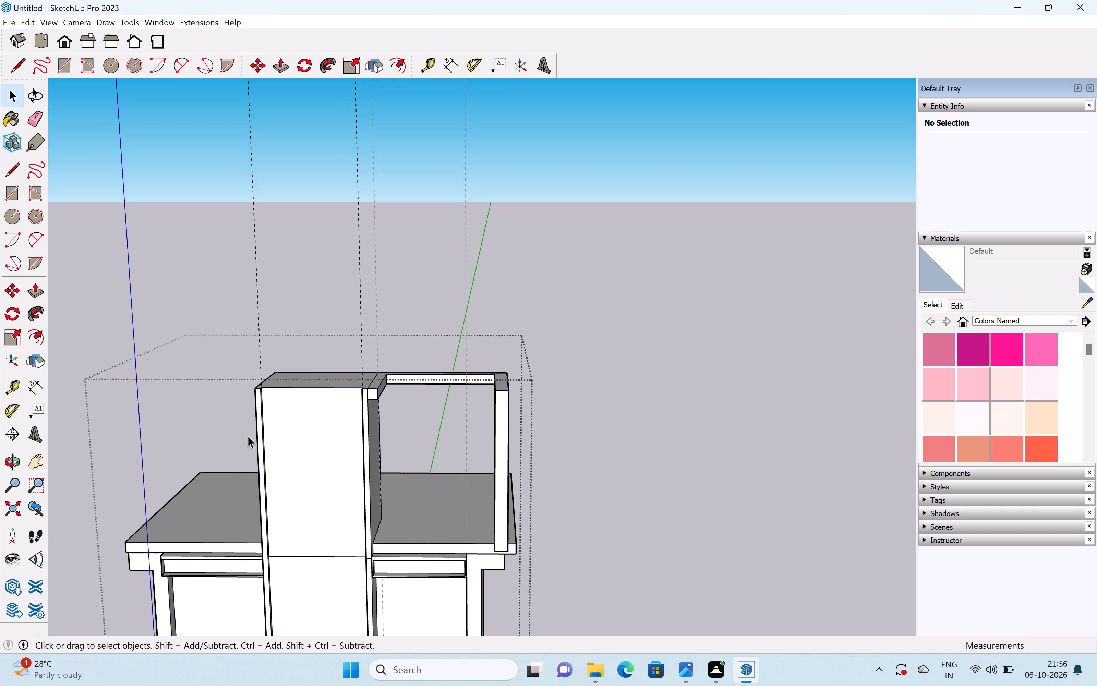
{"action": "scroll", "coordinate": [332, 402], "scroll_direction": "up", "scroll_amount": 4}
{"action": "key", "text": "p"}
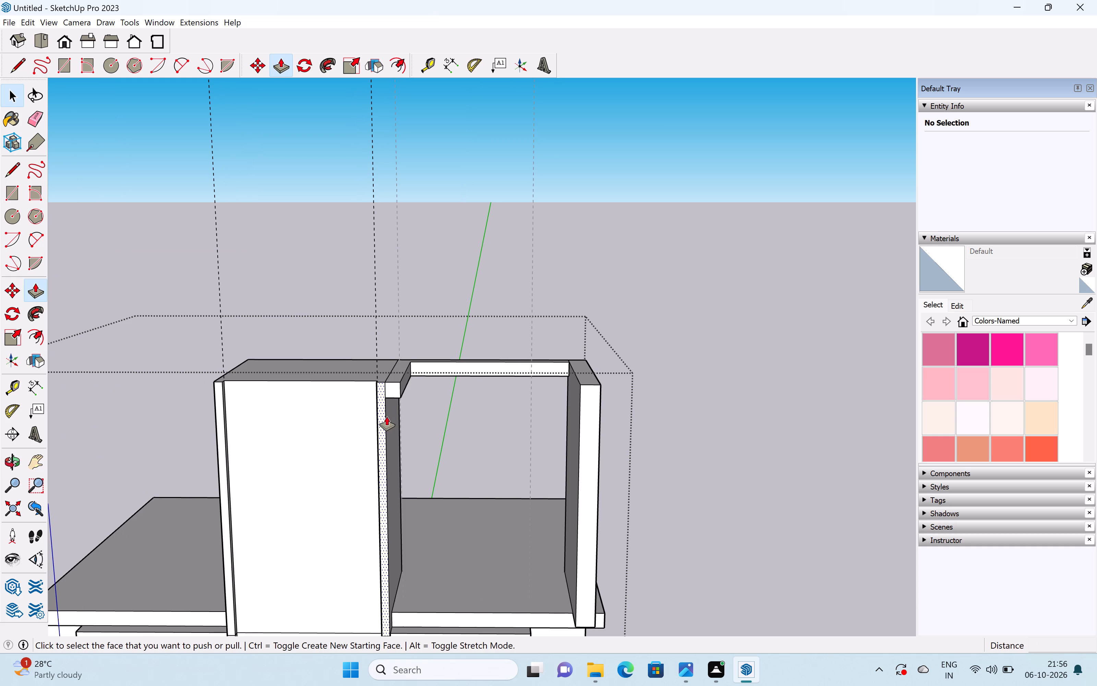
{"action": "scroll", "coordinate": [384, 409], "scroll_direction": "up", "scroll_amount": 4}
{"action": "left_click_drag", "start_coordinate": [399, 383], "coordinate": [397, 389]}
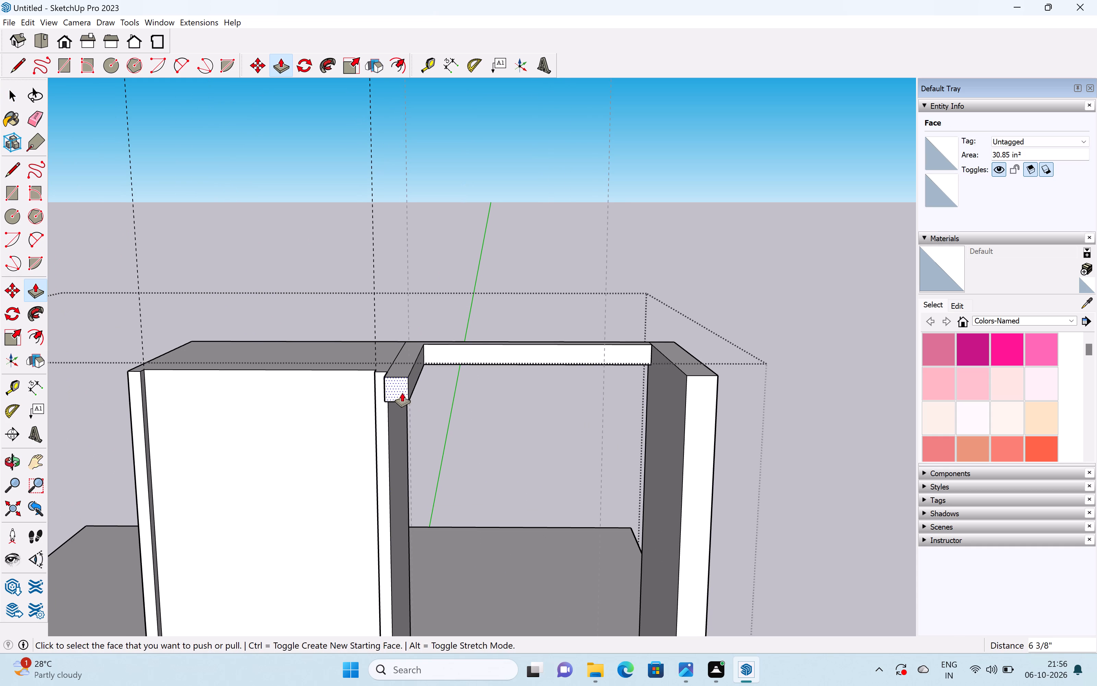
{"action": "scroll", "coordinate": [405, 394], "scroll_direction": "down", "scroll_amount": 1}
{"action": "middle_click_drag", "start_coordinate": [405, 394], "coordinate": [236, 439]}
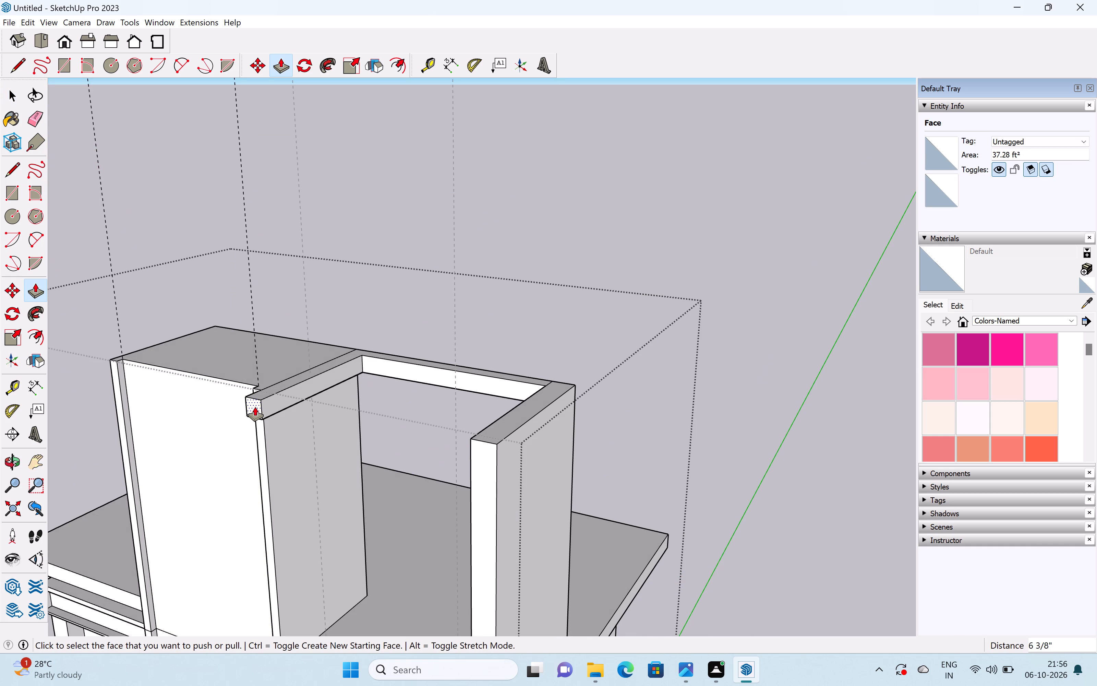
{"action": "left_click", "coordinate": [255, 406]}
{"action": "key", "text": "space"}
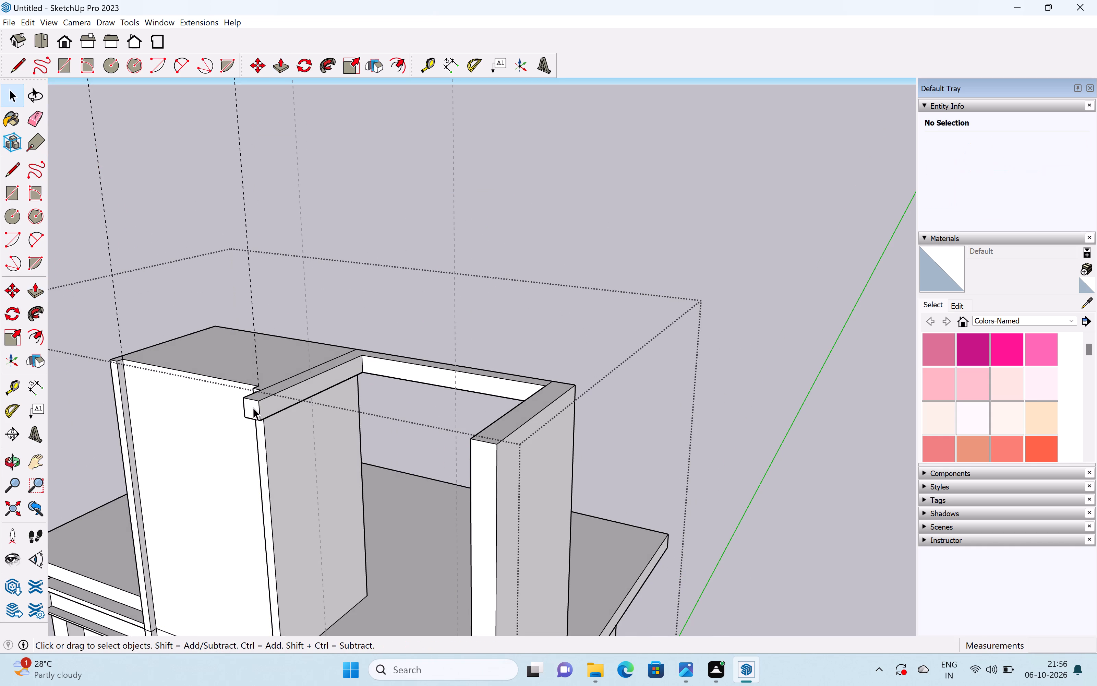
Draw a rectangle of about 32.18 in² on the ledge's inner side at its front end, facing the post.
{"action": "key", "text": "r"}
{"action": "left_click", "coordinate": [261, 402]}
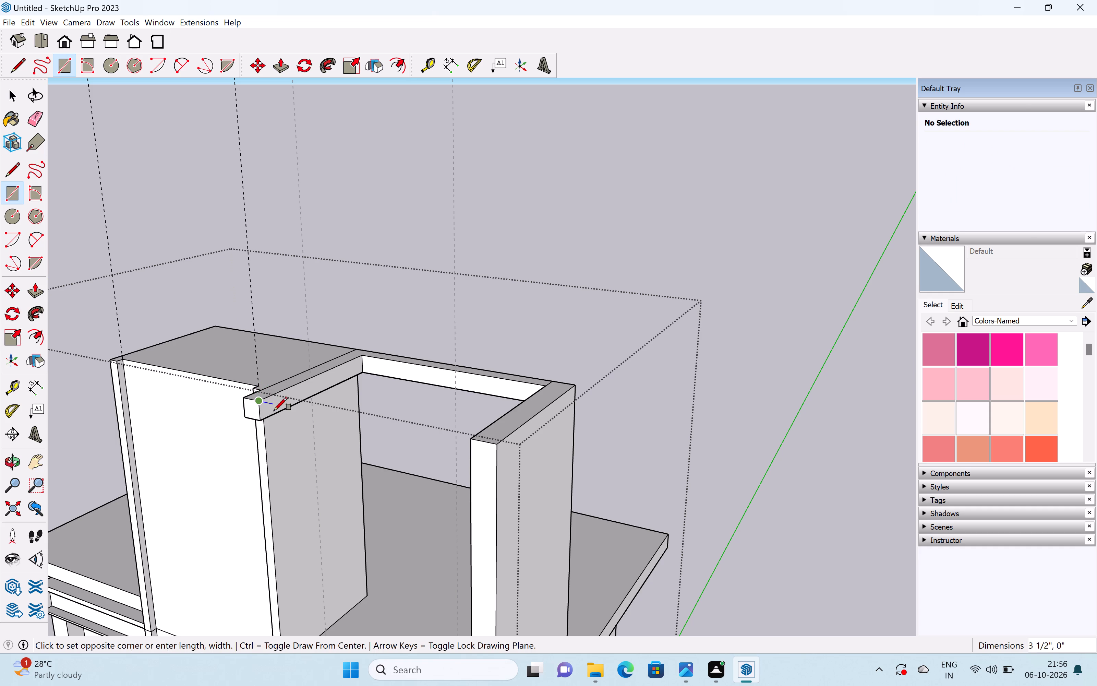
{"action": "left_click", "coordinate": [274, 416]}
{"action": "key", "text": "space"}
Extrude the ledge's side rectangle about 5' 1 15/16" toward the post as the front beam.
{"action": "key", "text": "p"}
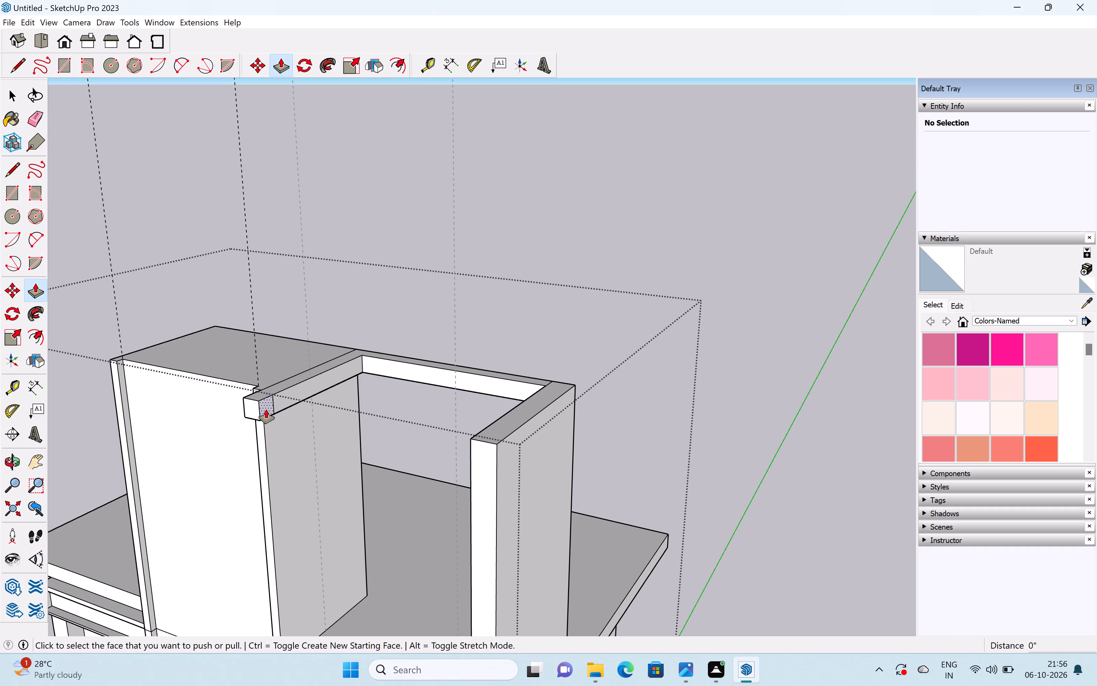
{"action": "left_click", "coordinate": [266, 408]}
{"action": "scroll", "coordinate": [339, 413], "scroll_direction": "down", "scroll_amount": 4}
{"action": "scroll", "coordinate": [298, 412], "scroll_direction": "up", "scroll_amount": 9}
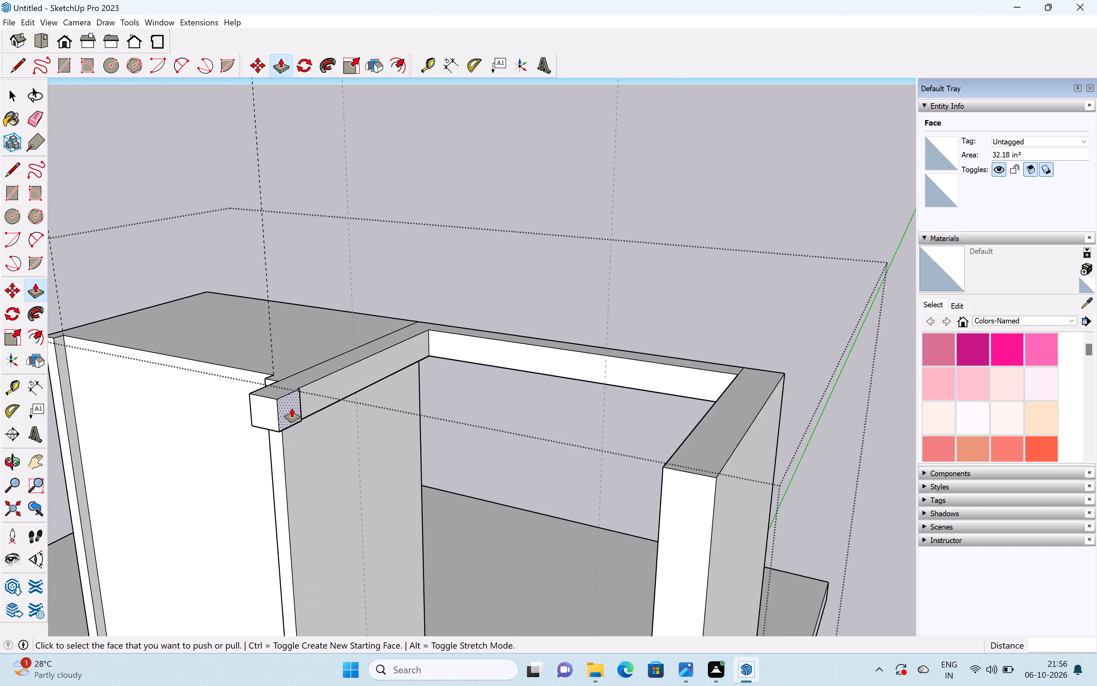
{"action": "scroll", "coordinate": [292, 408], "scroll_direction": "up", "scroll_amount": 2}
{"action": "key", "text": "ctrl+z"}
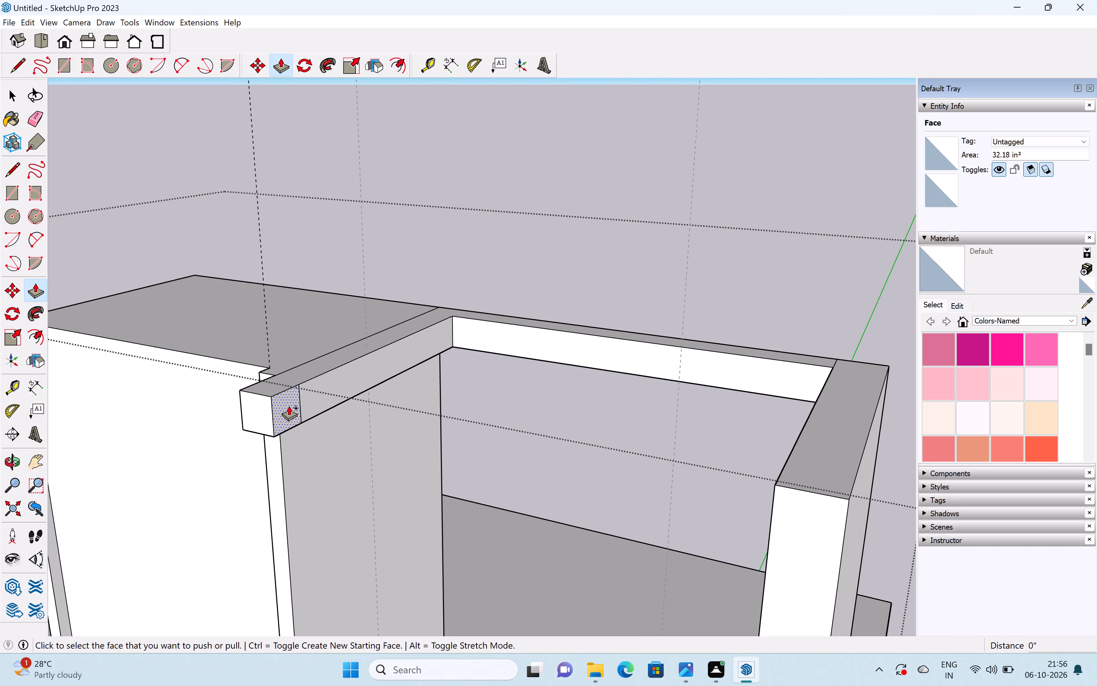
{"action": "left_click", "coordinate": [289, 407]}
{"action": "scroll", "coordinate": [395, 432], "scroll_direction": "down", "scroll_amount": 5}
{"action": "middle_click_drag", "start_coordinate": [470, 440], "coordinate": [736, 384]}
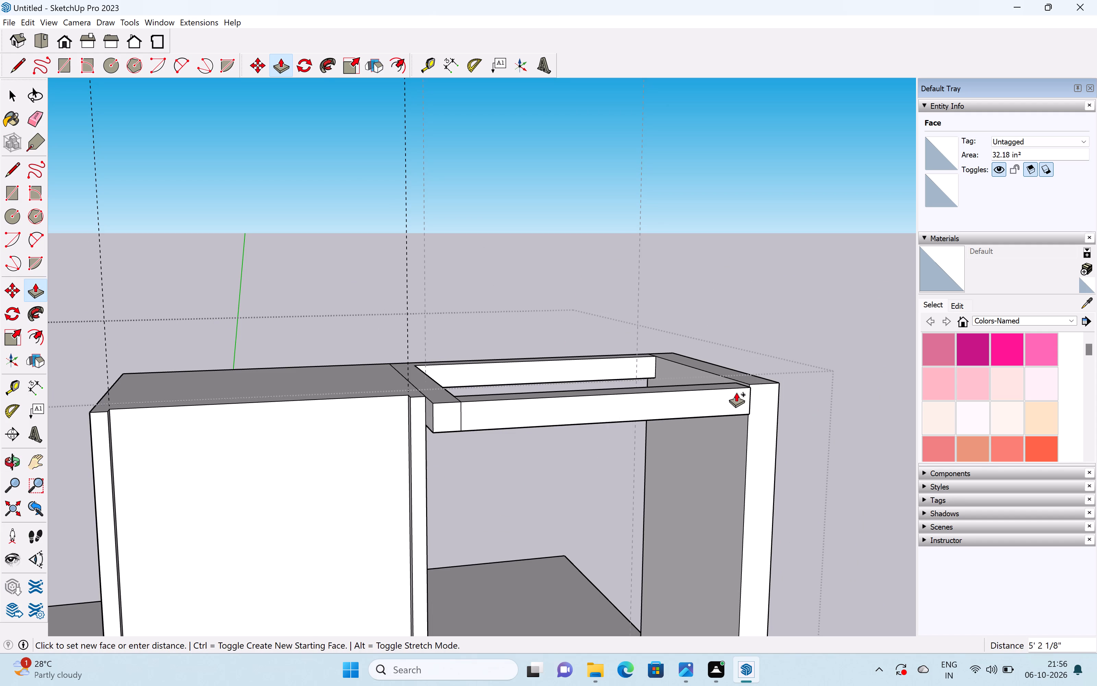
{"action": "scroll", "coordinate": [736, 393], "scroll_direction": "up", "scroll_amount": 9}
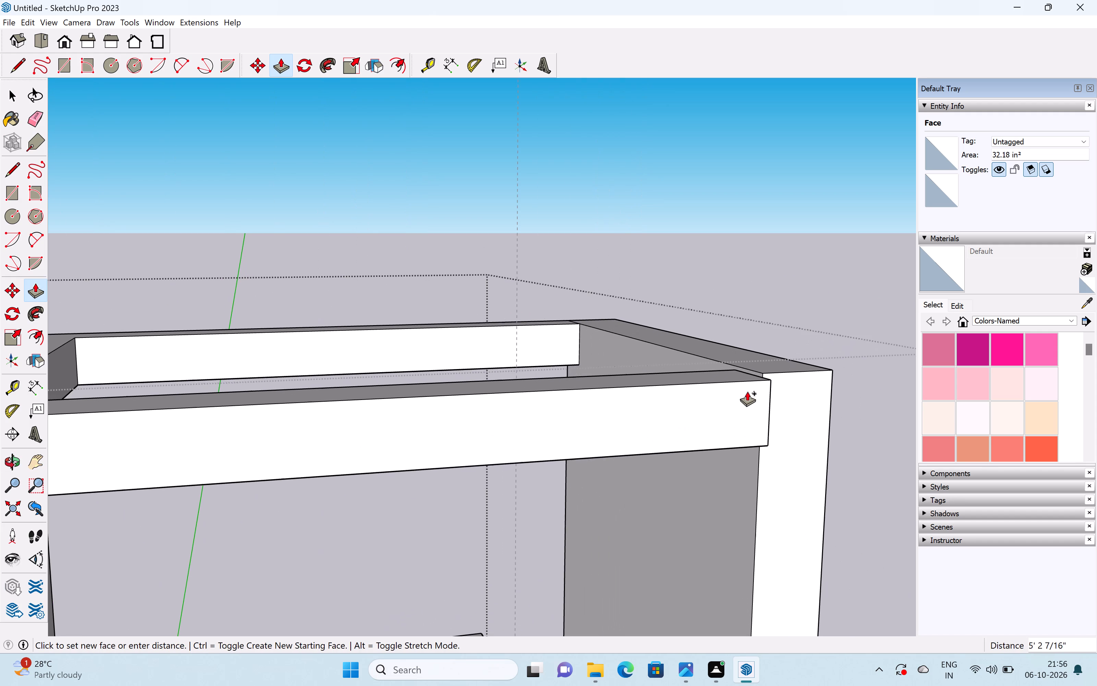
{"action": "left_click", "coordinate": [742, 392]}
Pull the post's front face slightly forward to sit just beyond the front beam's face.
{"action": "middle_click_drag", "start_coordinate": [763, 411], "coordinate": [563, 466]}
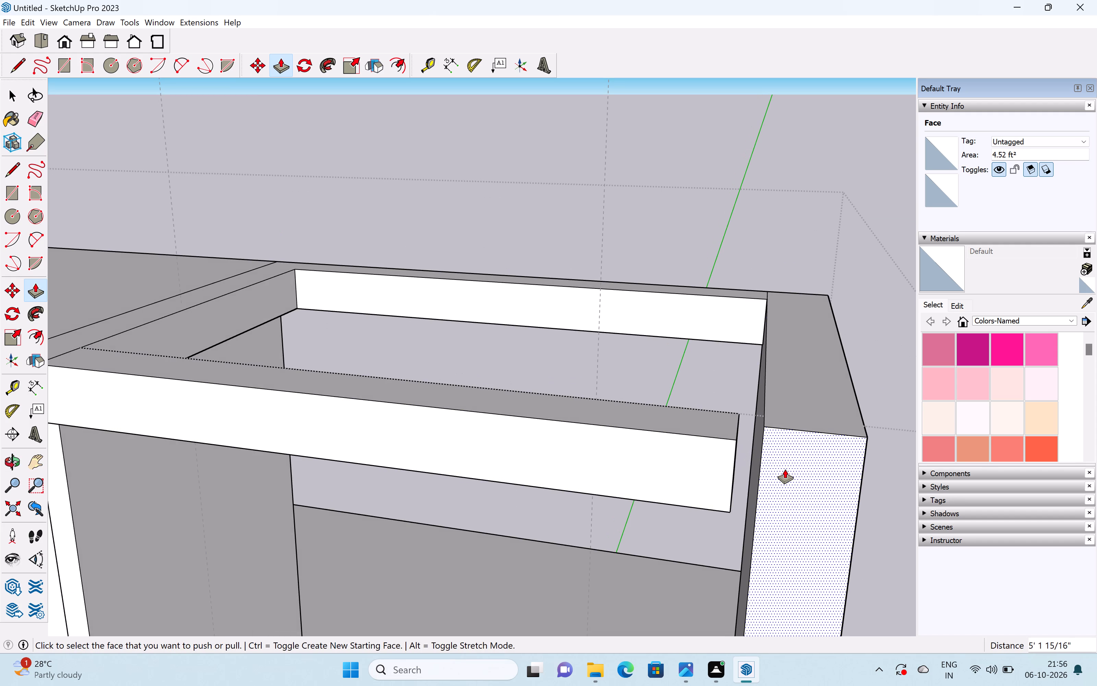
{"action": "left_click_drag", "start_coordinate": [783, 469], "coordinate": [783, 499]}
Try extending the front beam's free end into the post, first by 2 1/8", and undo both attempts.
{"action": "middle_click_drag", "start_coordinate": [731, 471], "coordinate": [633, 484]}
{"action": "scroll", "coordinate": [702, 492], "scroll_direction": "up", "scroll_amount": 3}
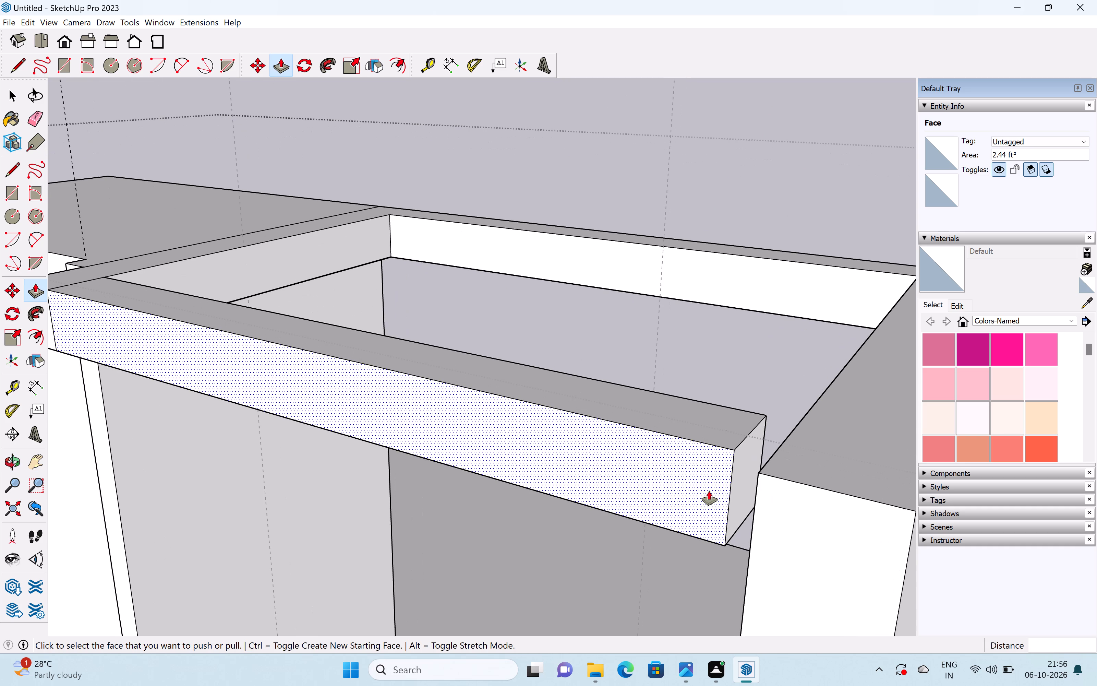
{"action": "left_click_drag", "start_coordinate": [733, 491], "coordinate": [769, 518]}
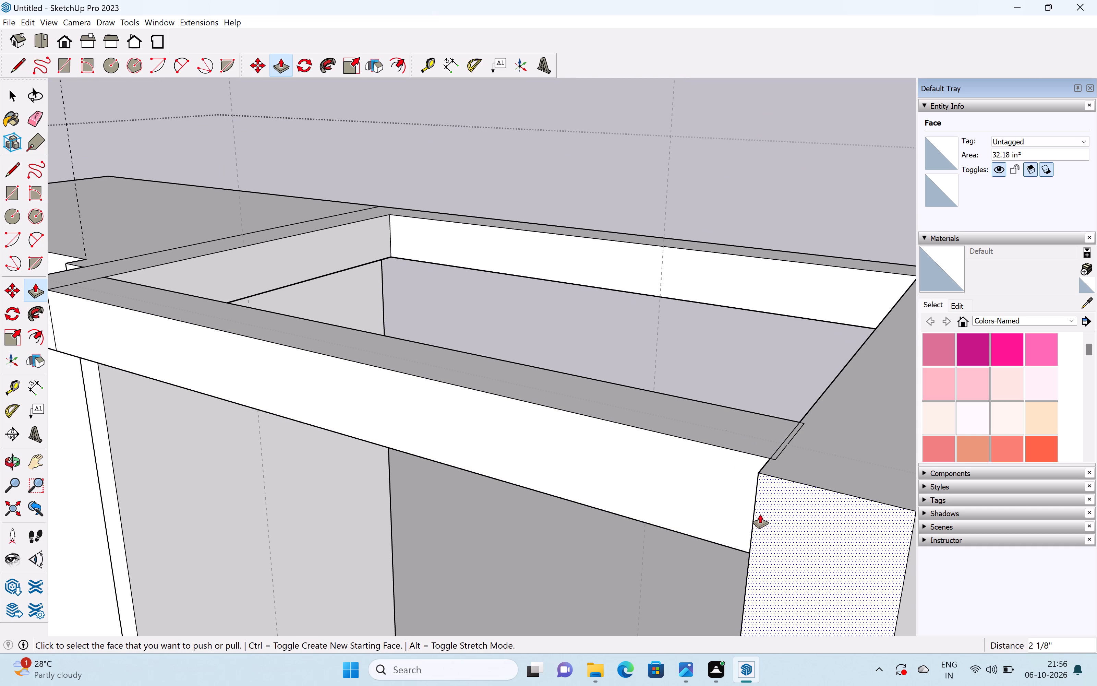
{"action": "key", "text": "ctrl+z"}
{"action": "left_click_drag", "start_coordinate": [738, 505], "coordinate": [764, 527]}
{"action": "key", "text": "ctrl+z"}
Extend the front beam's free end by 1 13/16" to meet the post.
{"action": "left_click_drag", "start_coordinate": [732, 514], "coordinate": [757, 530]}
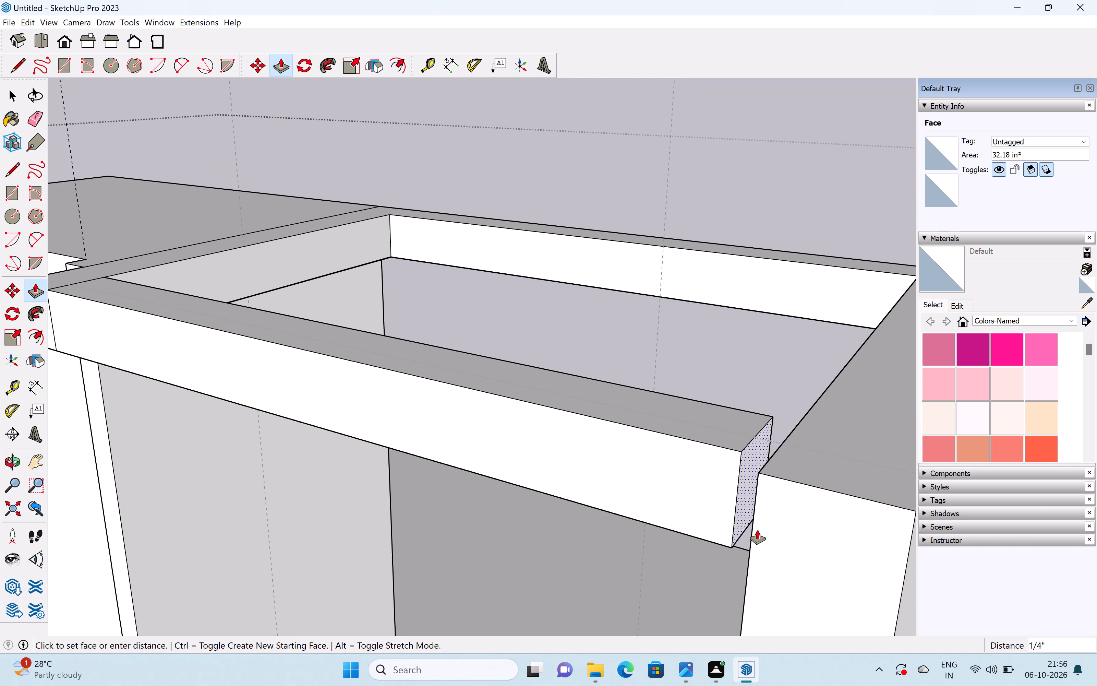
{"action": "left_click_drag", "start_coordinate": [757, 530], "coordinate": [764, 532]}
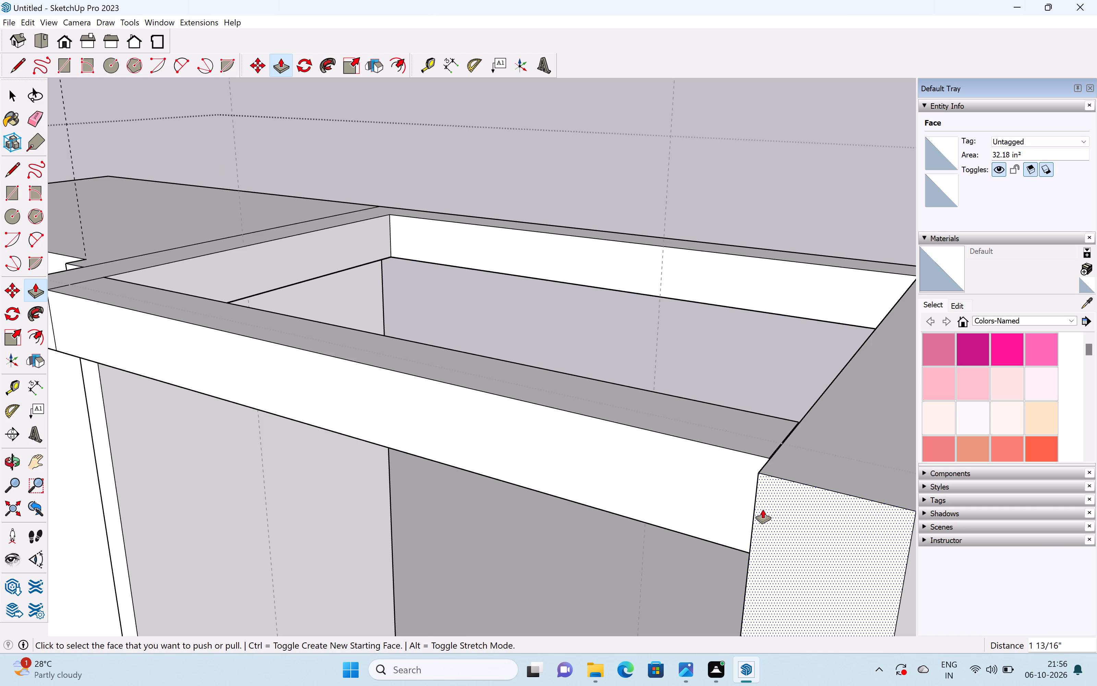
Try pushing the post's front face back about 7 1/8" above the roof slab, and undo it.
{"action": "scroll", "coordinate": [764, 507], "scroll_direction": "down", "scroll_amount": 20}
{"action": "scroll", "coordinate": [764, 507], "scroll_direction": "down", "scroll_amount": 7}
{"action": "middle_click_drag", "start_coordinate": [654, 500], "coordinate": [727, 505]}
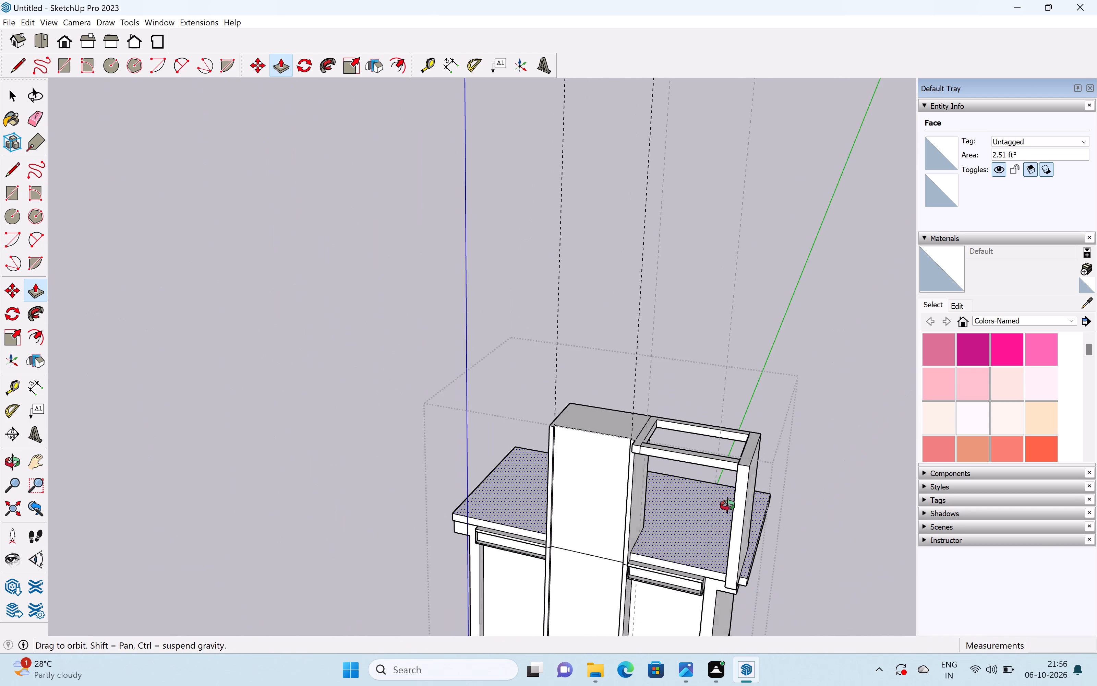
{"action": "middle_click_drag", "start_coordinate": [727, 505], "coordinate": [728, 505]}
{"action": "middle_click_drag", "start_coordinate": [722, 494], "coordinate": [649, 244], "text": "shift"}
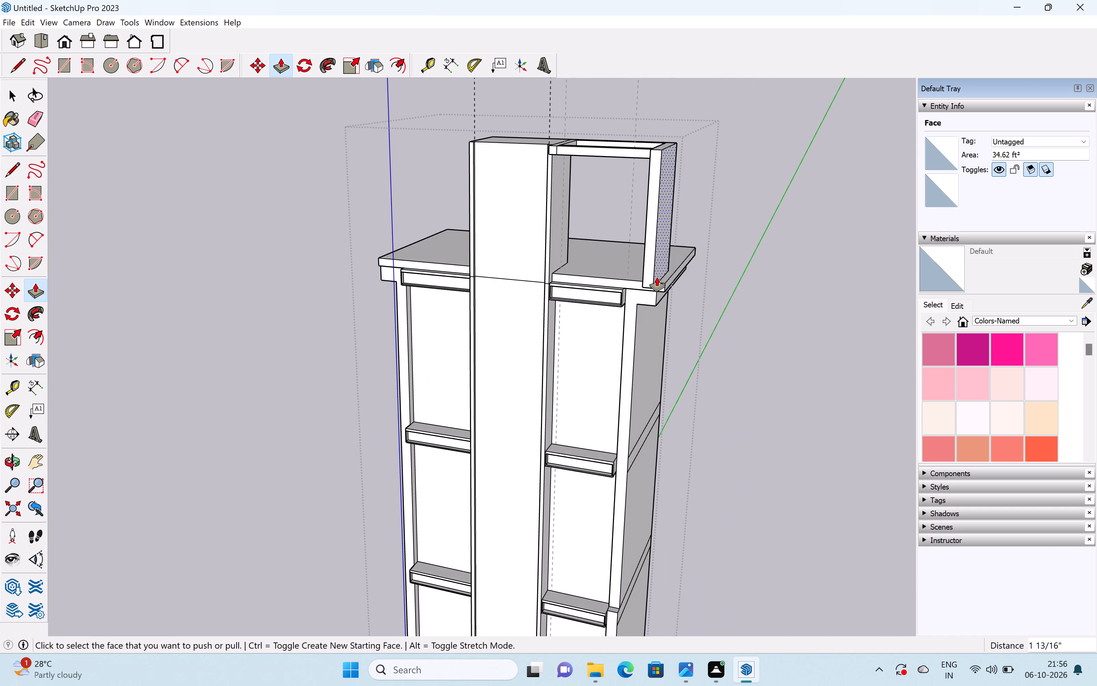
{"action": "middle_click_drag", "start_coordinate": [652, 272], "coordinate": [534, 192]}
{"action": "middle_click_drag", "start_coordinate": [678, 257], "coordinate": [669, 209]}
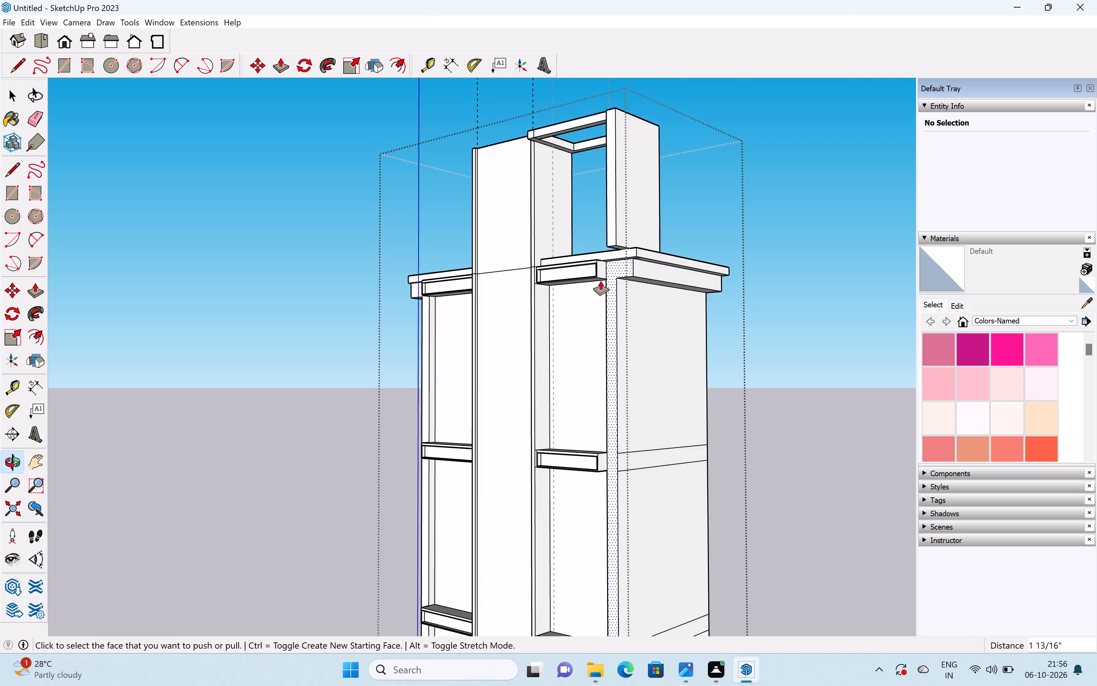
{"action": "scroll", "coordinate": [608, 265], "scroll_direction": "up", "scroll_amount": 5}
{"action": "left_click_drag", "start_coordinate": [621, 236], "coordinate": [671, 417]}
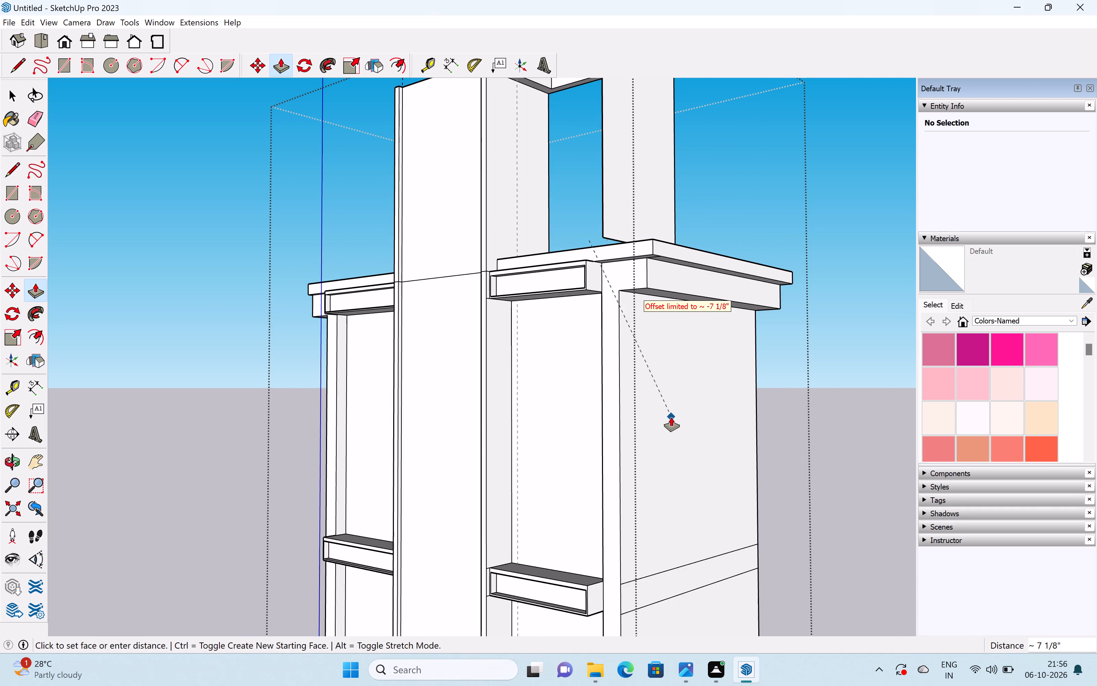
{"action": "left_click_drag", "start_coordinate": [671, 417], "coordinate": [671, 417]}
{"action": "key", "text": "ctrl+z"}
Extend the underside of the post's front overhang down to ground level in pulls of 7' 3 7/16", 15' 9 1/4", 16' 1 3/4" and 16' 7 13/16".
{"action": "scroll", "coordinate": [621, 244], "scroll_direction": "up", "scroll_amount": 5}
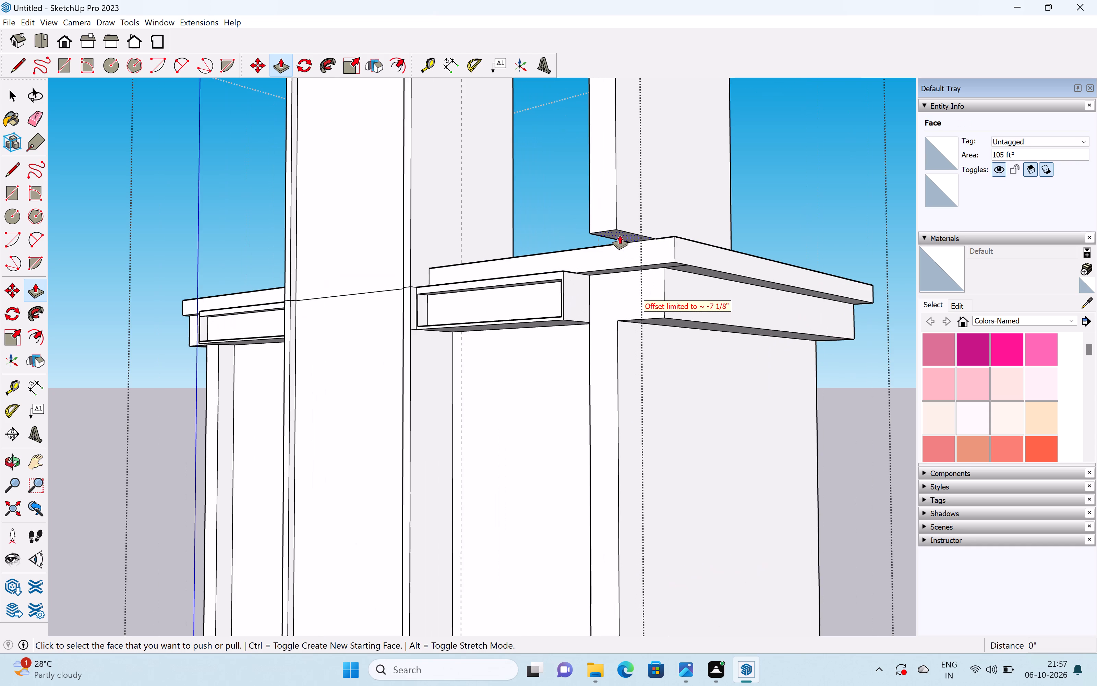
{"action": "left_click_drag", "start_coordinate": [620, 235], "coordinate": [694, 600]}
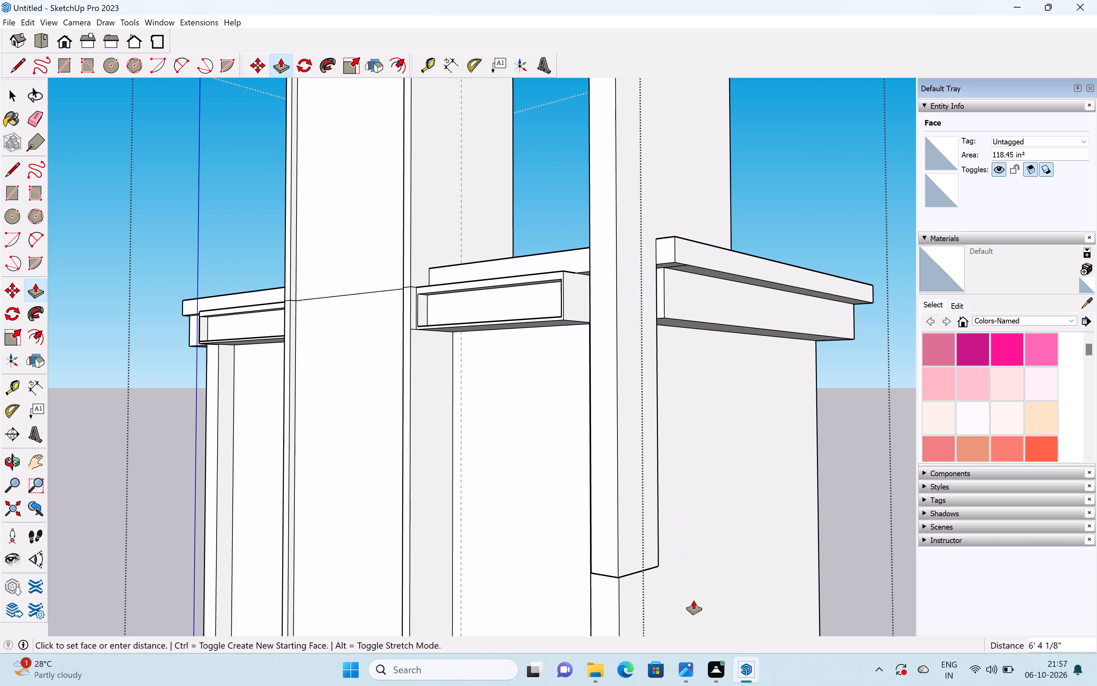
{"action": "left_click_drag", "start_coordinate": [694, 600], "coordinate": [696, 625]}
{"action": "scroll", "coordinate": [676, 581], "scroll_direction": "down", "scroll_amount": 6}
{"action": "middle_click_drag", "start_coordinate": [657, 556], "coordinate": [656, 163], "text": "shift"}
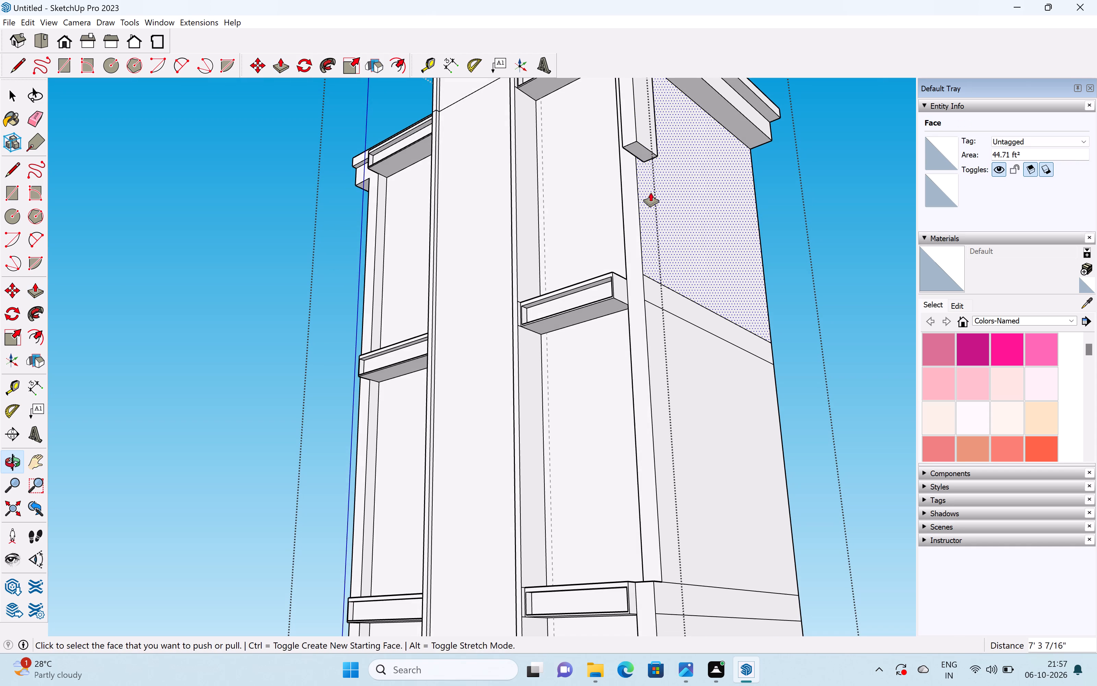
{"action": "left_click_drag", "start_coordinate": [640, 151], "coordinate": [698, 595]}
{"action": "scroll", "coordinate": [695, 589], "scroll_direction": "down", "scroll_amount": 2}
{"action": "middle_click_drag", "start_coordinate": [690, 578], "coordinate": [611, 194], "text": "shift"}
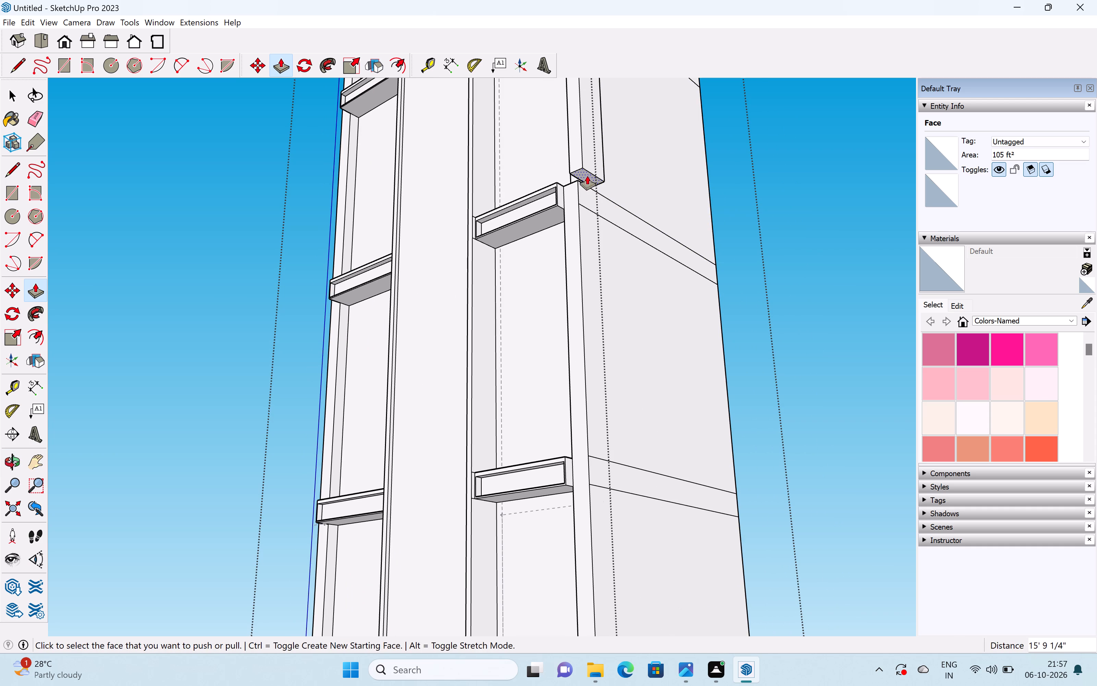
{"action": "left_click_drag", "start_coordinate": [587, 175], "coordinate": [594, 621]}
{"action": "scroll", "coordinate": [610, 552], "scroll_direction": "down", "scroll_amount": 5}
{"action": "middle_click_drag", "start_coordinate": [610, 546], "coordinate": [567, 309]}
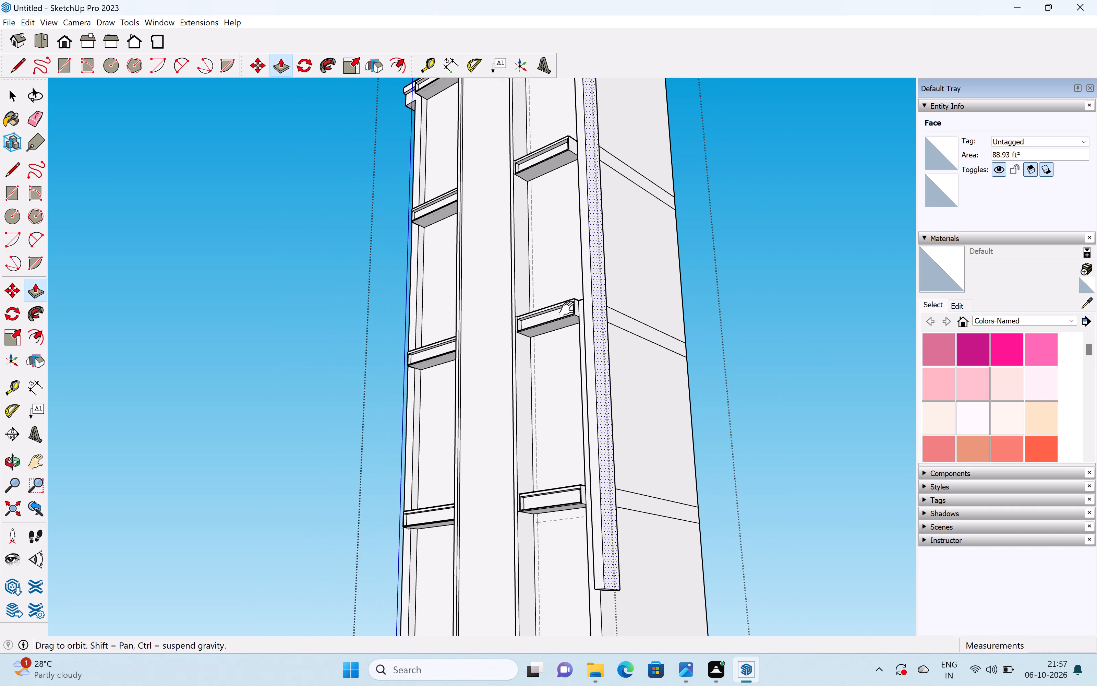
{"action": "middle_click_drag", "start_coordinate": [567, 309], "coordinate": [470, 0]}
{"action": "middle_click_drag", "start_coordinate": [473, 110], "coordinate": [511, 232], "text": "shift"}
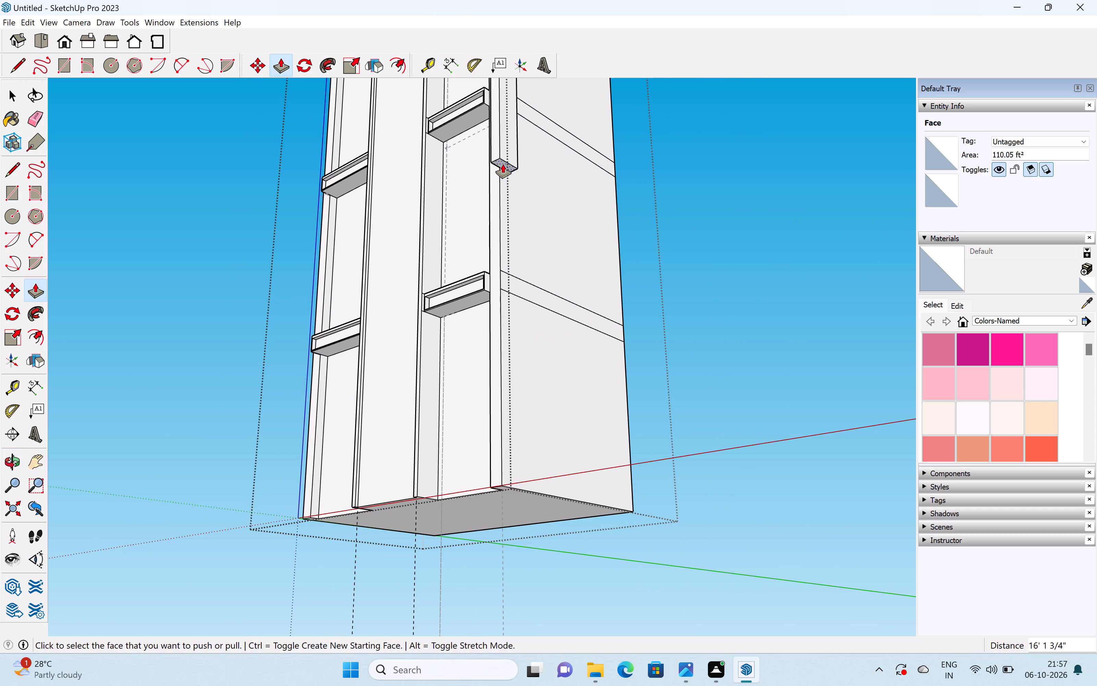
{"action": "left_click_drag", "start_coordinate": [503, 164], "coordinate": [502, 487]}
Examine the full-height post and its alignment with the building from the base, front and side.
{"action": "scroll", "coordinate": [518, 427], "scroll_direction": "down", "scroll_amount": 3}
{"action": "middle_click_drag", "start_coordinate": [527, 421], "coordinate": [759, 469]}
{"action": "scroll", "coordinate": [672, 433], "scroll_direction": "down", "scroll_amount": 3}
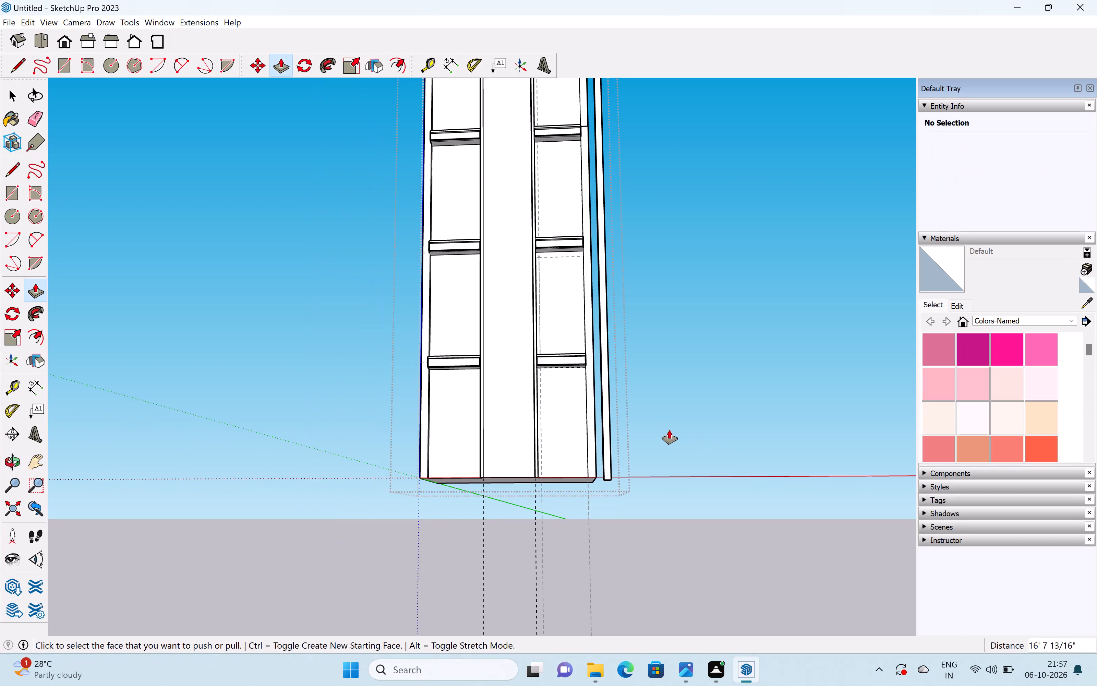
{"action": "middle_click_drag", "start_coordinate": [664, 365], "coordinate": [656, 438], "text": "shift"}
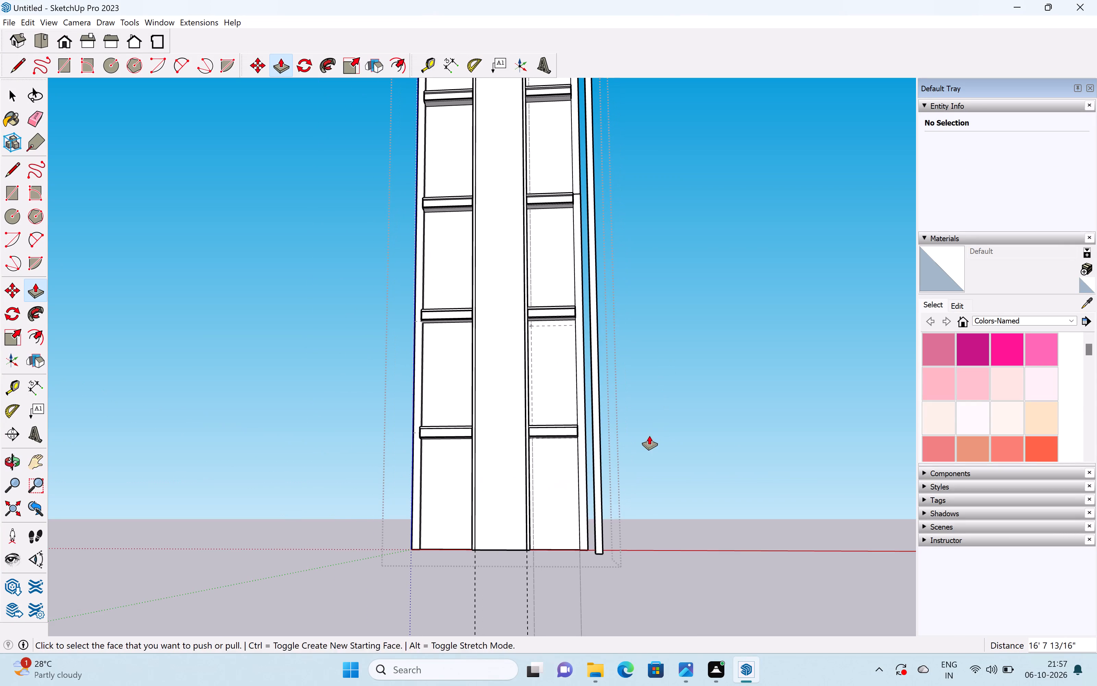
{"action": "middle_click_drag", "start_coordinate": [648, 434], "coordinate": [576, 499]}
{"action": "scroll", "coordinate": [600, 466], "scroll_direction": "down", "scroll_amount": 3}
{"action": "middle_click_drag", "start_coordinate": [611, 460], "coordinate": [651, 449]}
{"action": "middle_click_drag", "start_coordinate": [644, 439], "coordinate": [645, 483], "text": "shift"}
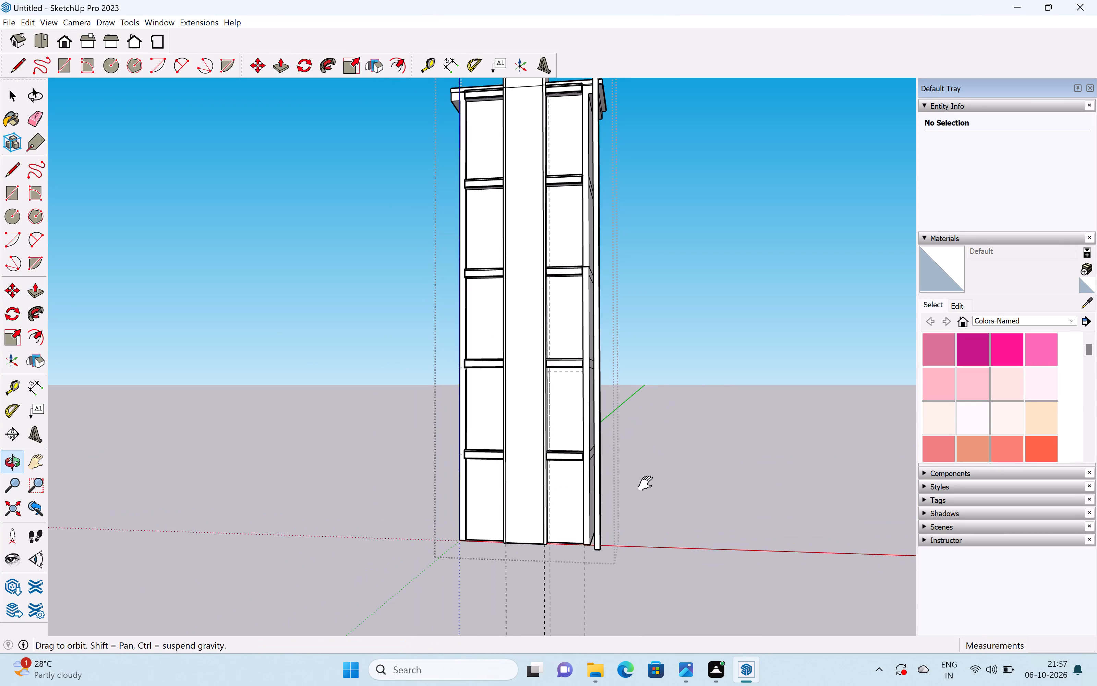
{"action": "middle_click_drag", "start_coordinate": [645, 483], "coordinate": [639, 510], "text": "shift"}
{"action": "middle_click_drag", "start_coordinate": [613, 438], "coordinate": [450, 485]}
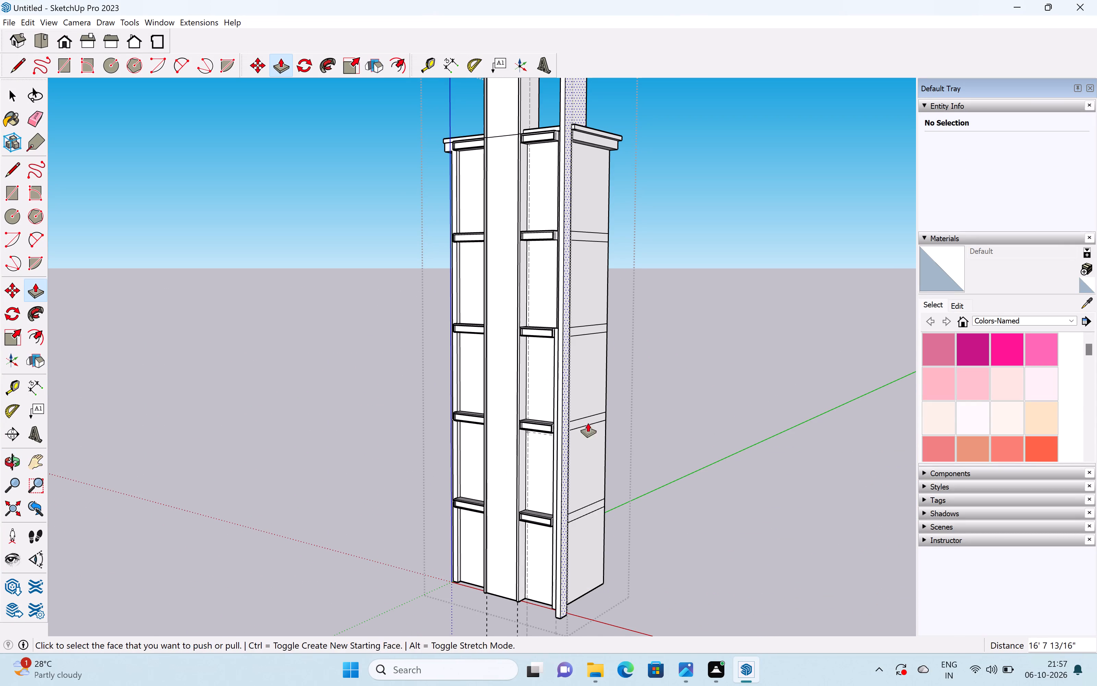
{"action": "key", "text": "space"}
{"action": "middle_click_drag", "start_coordinate": [588, 427], "coordinate": [480, 449]}
{"action": "middle_click_drag", "start_coordinate": [565, 399], "coordinate": [487, 425]}
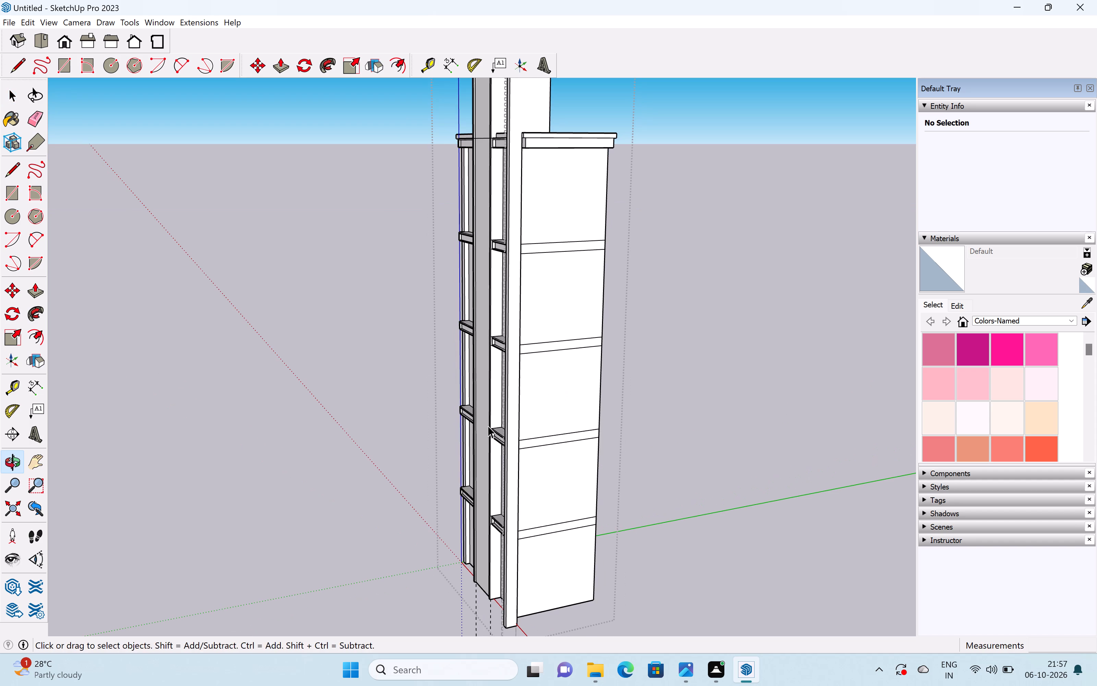
Erase the horizontal floor lines across the building's side wall next to the full-height post.
{"action": "key", "text": "e"}
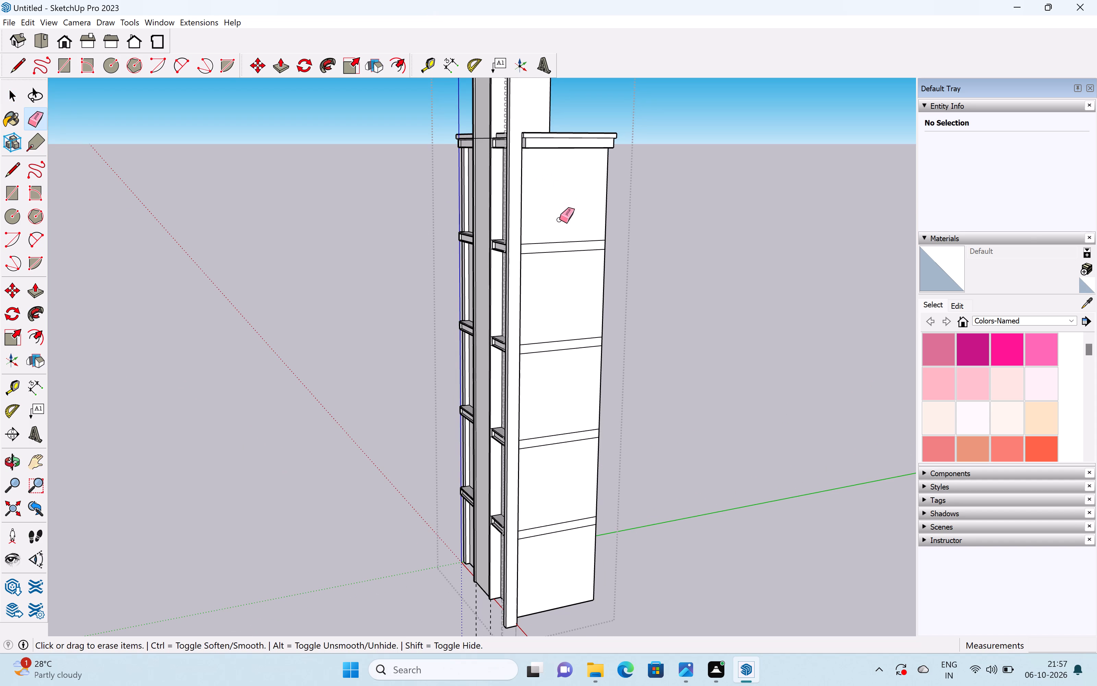
{"action": "left_click_drag", "start_coordinate": [559, 223], "coordinate": [542, 376]}
{"action": "left_click_drag", "start_coordinate": [547, 393], "coordinate": [523, 539]}
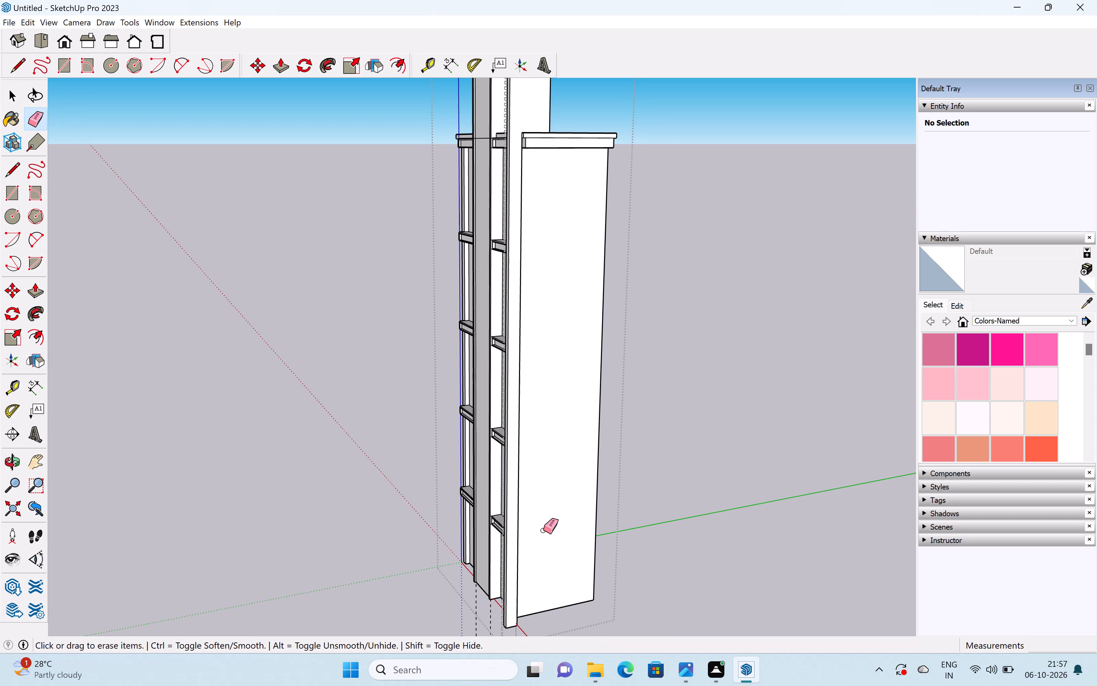
{"action": "scroll", "coordinate": [540, 502], "scroll_direction": "down", "scroll_amount": 4}
{"action": "key", "text": "space"}
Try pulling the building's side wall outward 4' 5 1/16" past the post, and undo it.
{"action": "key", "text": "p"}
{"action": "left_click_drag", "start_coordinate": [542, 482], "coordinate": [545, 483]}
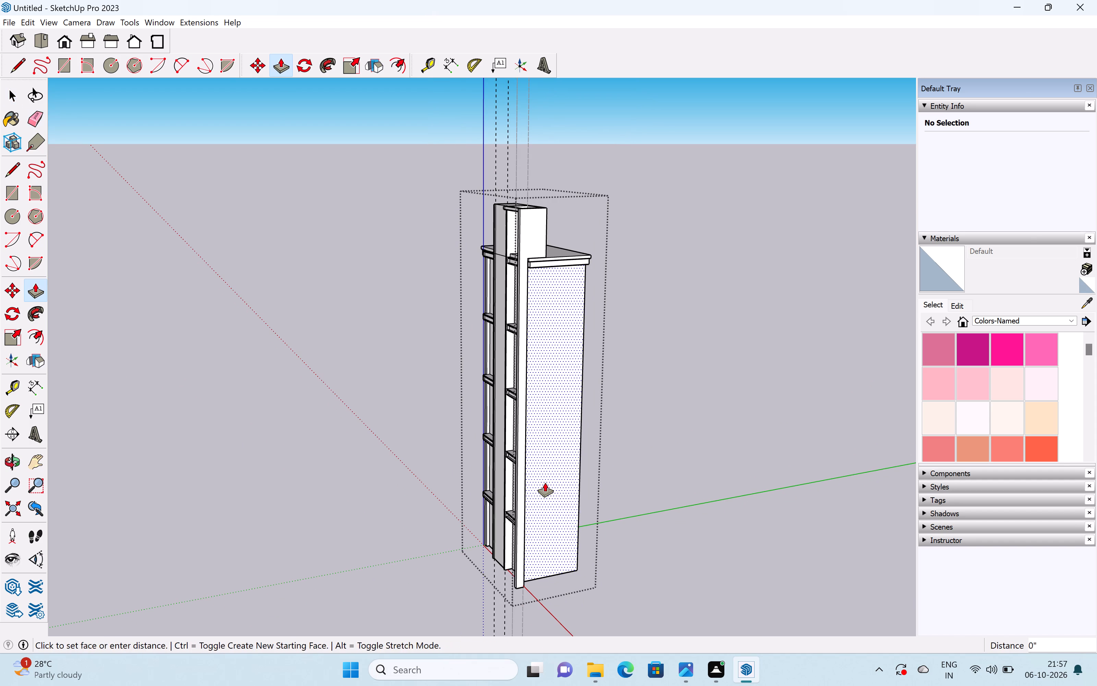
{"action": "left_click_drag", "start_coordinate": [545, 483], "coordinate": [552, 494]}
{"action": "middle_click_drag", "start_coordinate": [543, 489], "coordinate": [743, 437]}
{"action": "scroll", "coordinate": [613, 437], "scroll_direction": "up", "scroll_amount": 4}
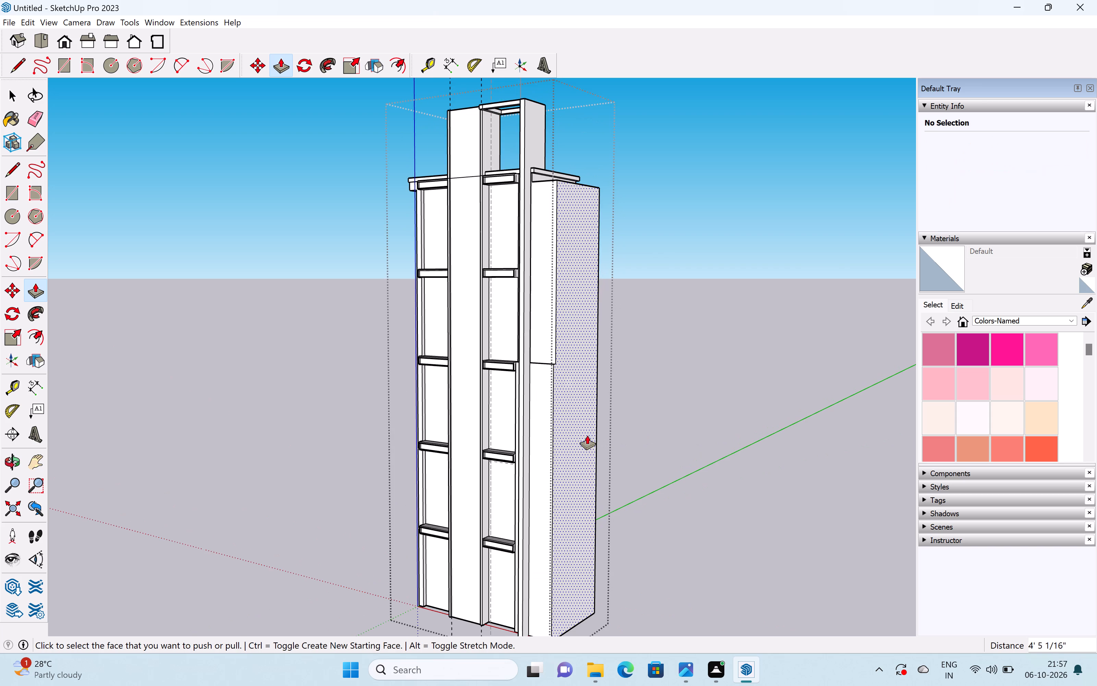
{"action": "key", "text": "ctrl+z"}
Pull the building's side wall outward about 1' 2 7/8" to meet the full-height post.
{"action": "middle_click_drag", "start_coordinate": [543, 365], "coordinate": [666, 335]}
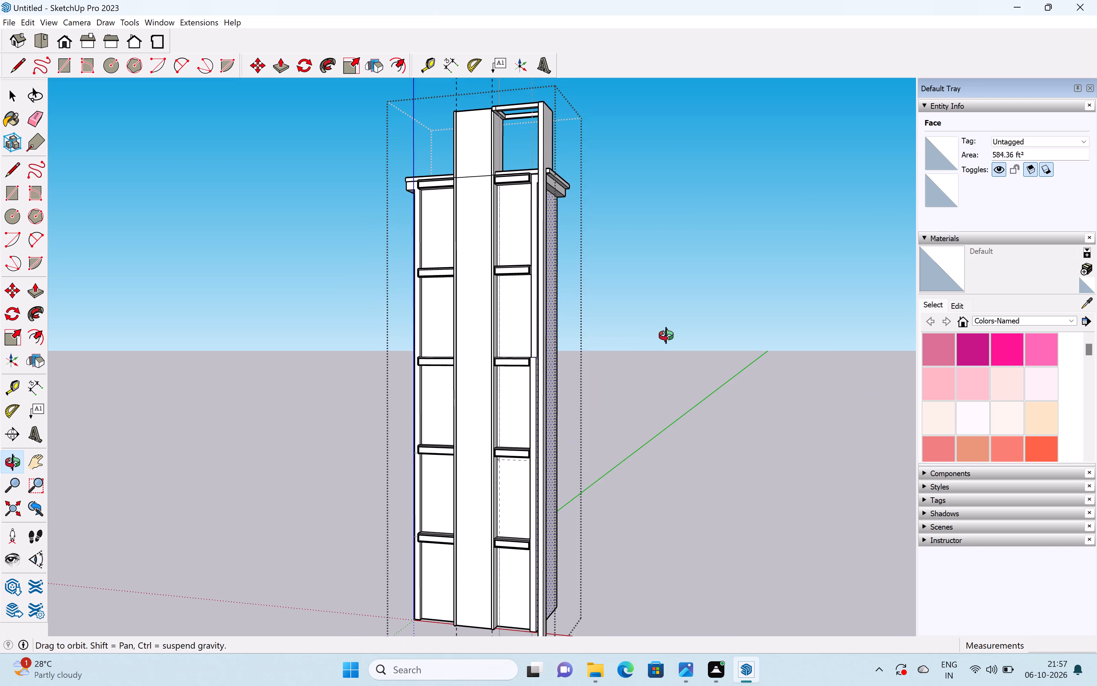
{"action": "middle_click_drag", "start_coordinate": [666, 335], "coordinate": [780, 315]}
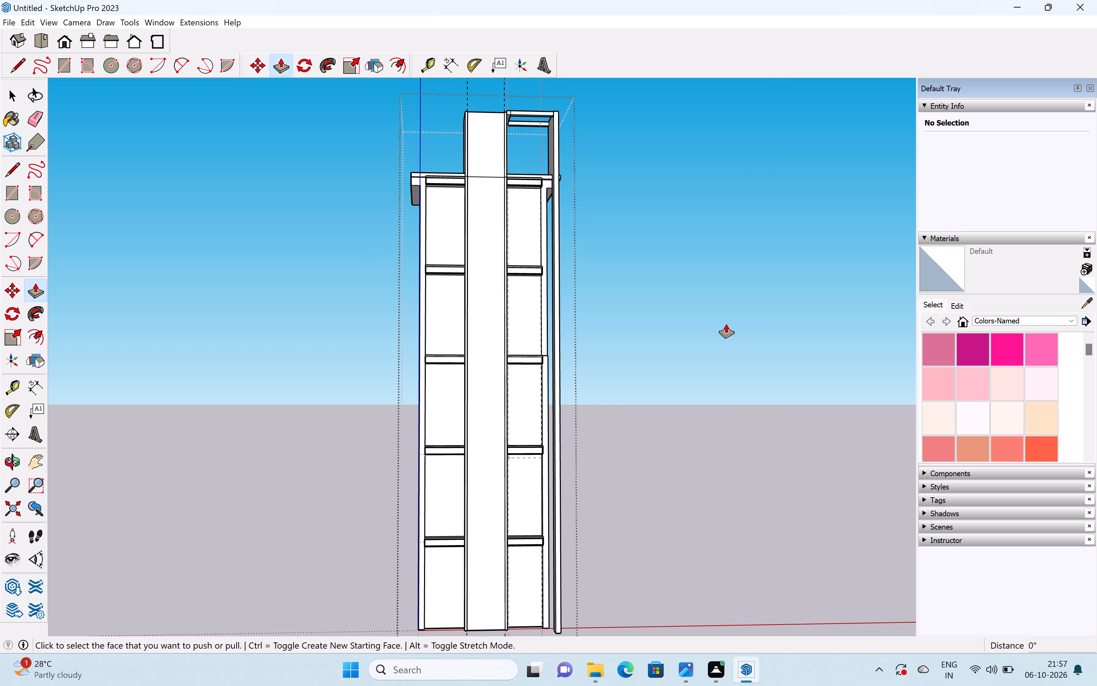
{"action": "middle_click_drag", "start_coordinate": [724, 323], "coordinate": [325, 421]}
{"action": "left_click_drag", "start_coordinate": [518, 372], "coordinate": [523, 376]}
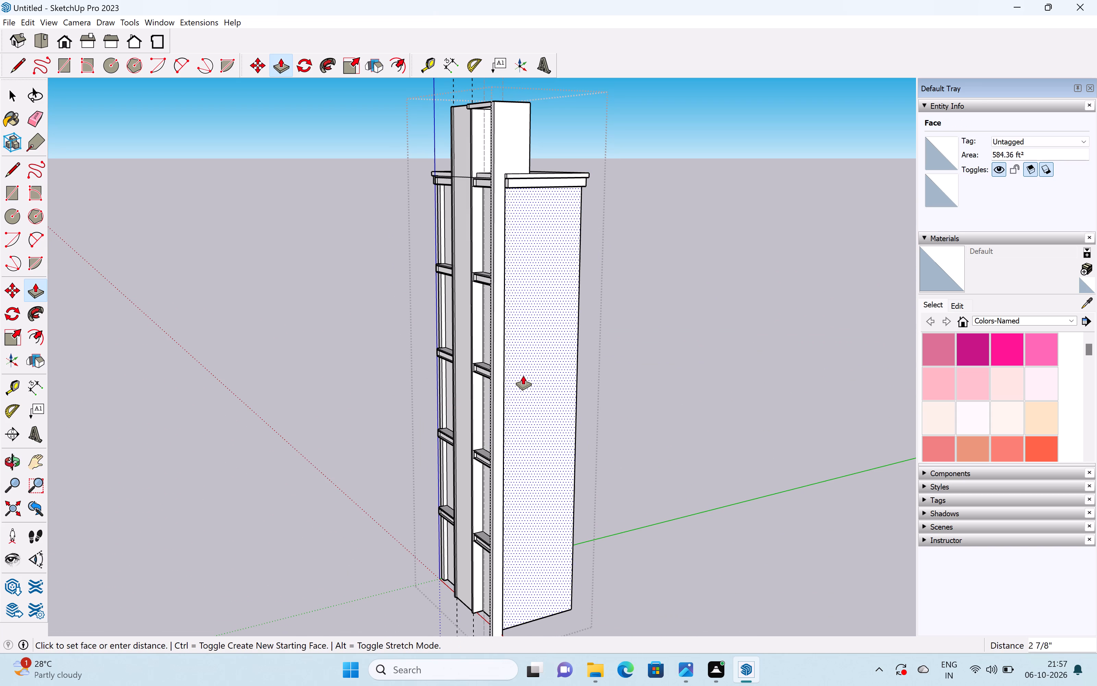
{"action": "left_click_drag", "start_coordinate": [523, 376], "coordinate": [504, 391]}
{"action": "scroll", "coordinate": [508, 390], "scroll_direction": "down", "scroll_amount": 4}
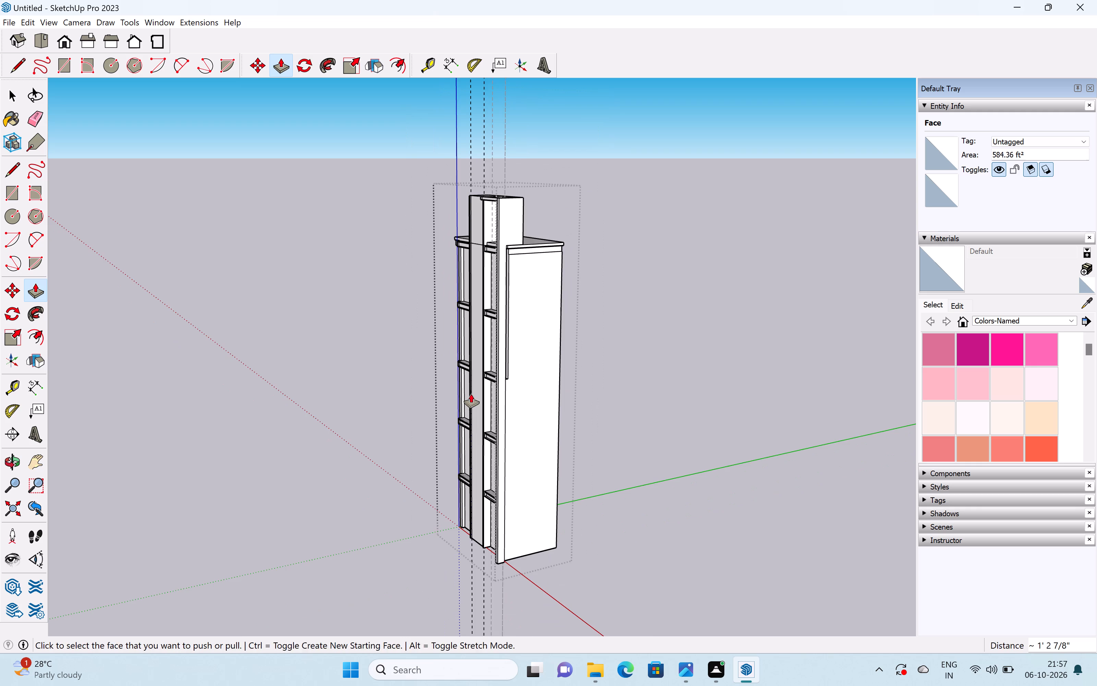
{"action": "middle_click_drag", "start_coordinate": [471, 394], "coordinate": [741, 353]}
{"action": "key", "text": "space"}
Examine the front elevation and how the extended side wall meets the full-height post.
{"action": "middle_click_drag", "start_coordinate": [540, 391], "coordinate": [670, 392]}
{"action": "scroll", "coordinate": [553, 308], "scroll_direction": "up", "scroll_amount": 6}
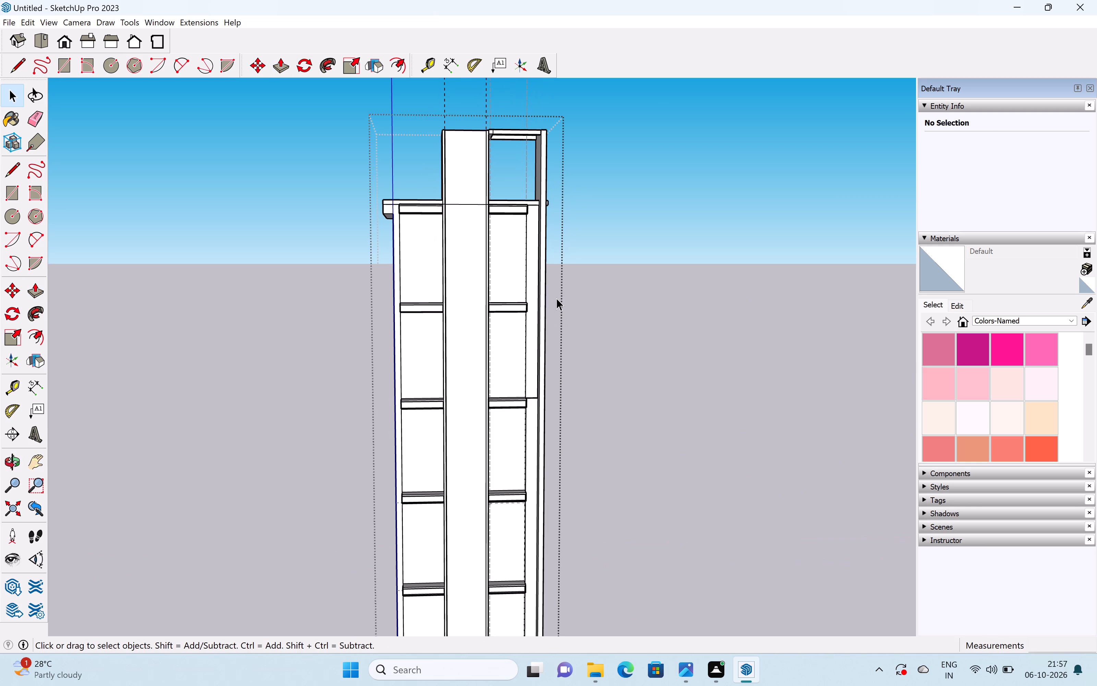
{"action": "scroll", "coordinate": [546, 292], "scroll_direction": "down", "scroll_amount": 5}
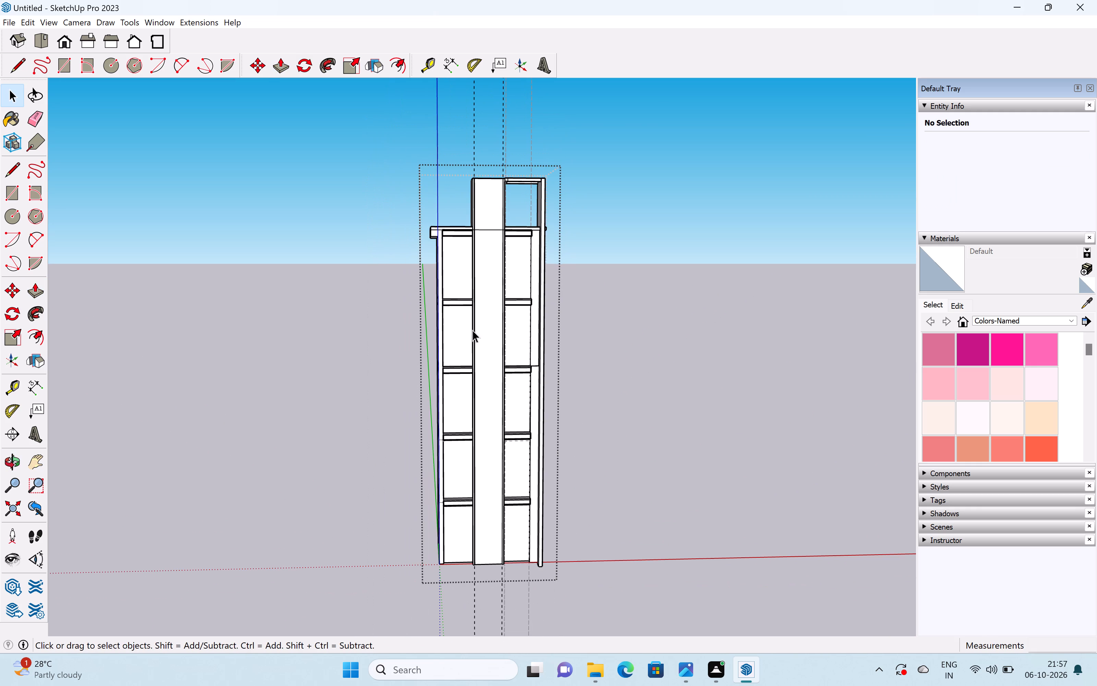
{"action": "scroll", "coordinate": [495, 304], "scroll_direction": "up", "scroll_amount": 4}
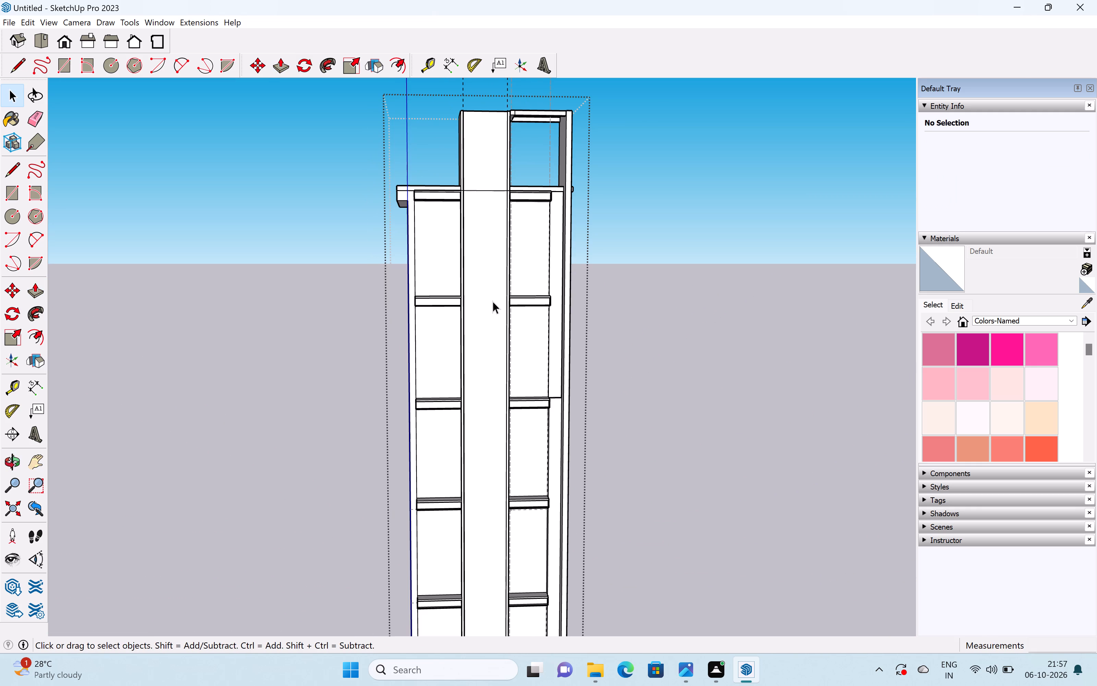
{"action": "middle_click_drag", "start_coordinate": [525, 188], "coordinate": [496, 318]}
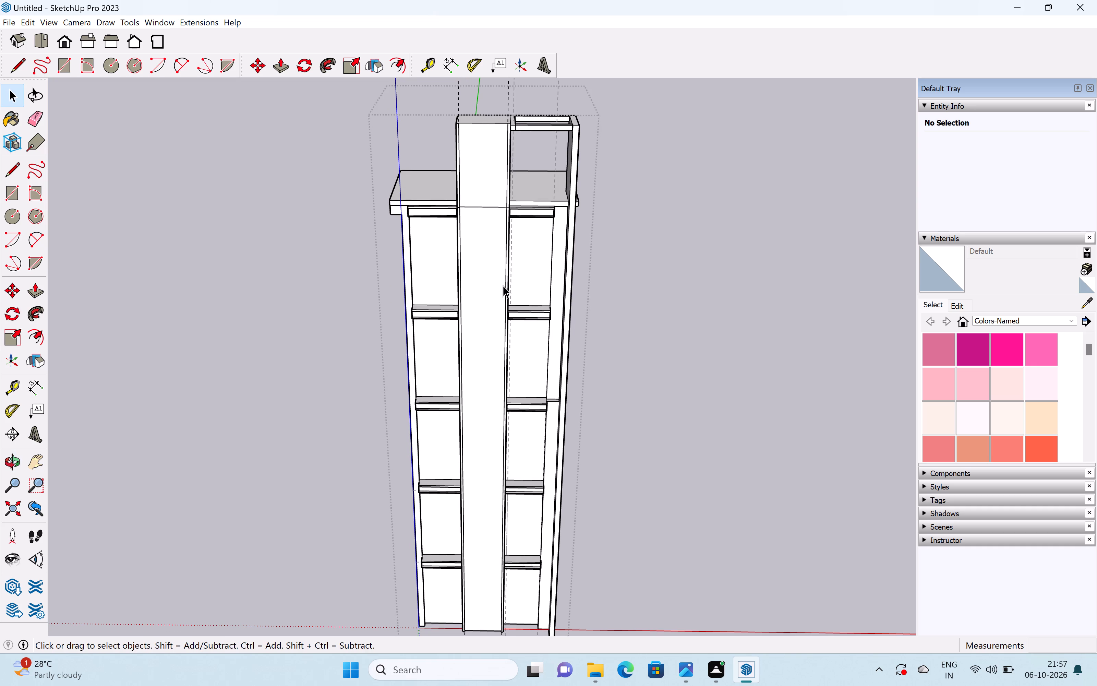
{"action": "scroll", "coordinate": [503, 285], "scroll_direction": "down", "scroll_amount": 2}
{"action": "middle_click_drag", "start_coordinate": [515, 297], "coordinate": [508, 172]}
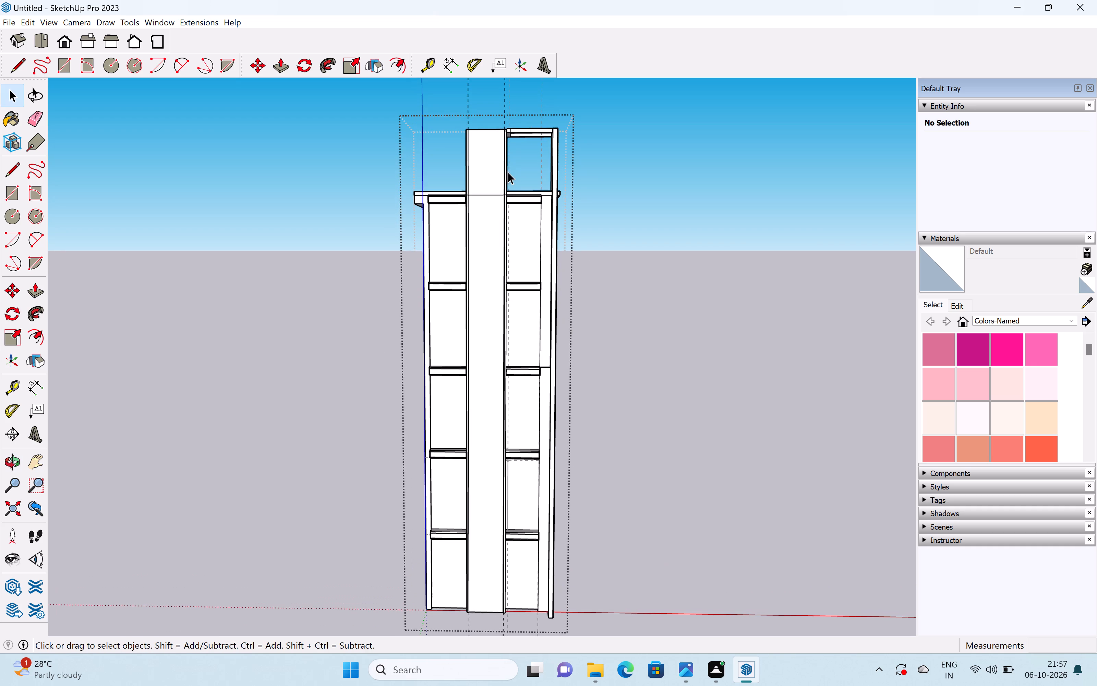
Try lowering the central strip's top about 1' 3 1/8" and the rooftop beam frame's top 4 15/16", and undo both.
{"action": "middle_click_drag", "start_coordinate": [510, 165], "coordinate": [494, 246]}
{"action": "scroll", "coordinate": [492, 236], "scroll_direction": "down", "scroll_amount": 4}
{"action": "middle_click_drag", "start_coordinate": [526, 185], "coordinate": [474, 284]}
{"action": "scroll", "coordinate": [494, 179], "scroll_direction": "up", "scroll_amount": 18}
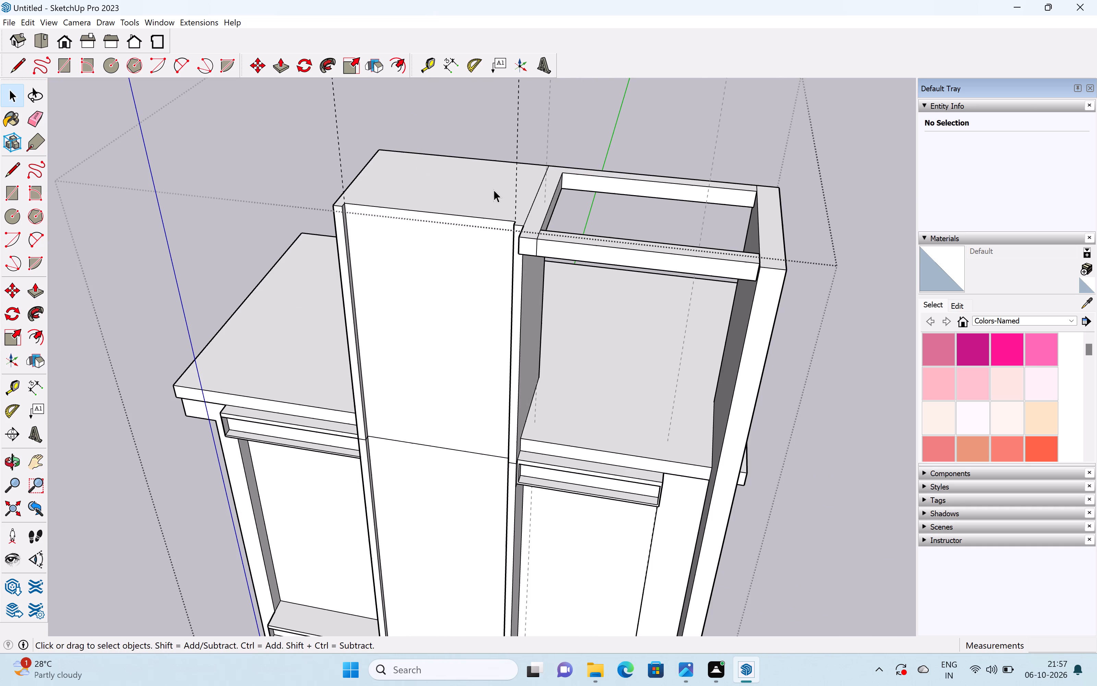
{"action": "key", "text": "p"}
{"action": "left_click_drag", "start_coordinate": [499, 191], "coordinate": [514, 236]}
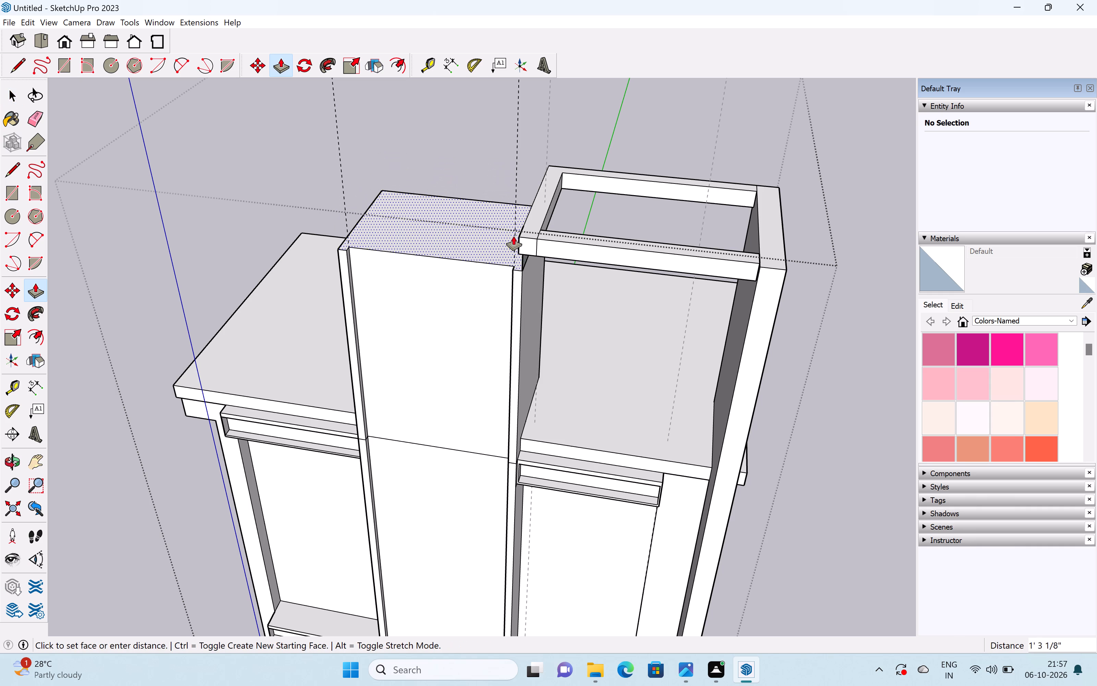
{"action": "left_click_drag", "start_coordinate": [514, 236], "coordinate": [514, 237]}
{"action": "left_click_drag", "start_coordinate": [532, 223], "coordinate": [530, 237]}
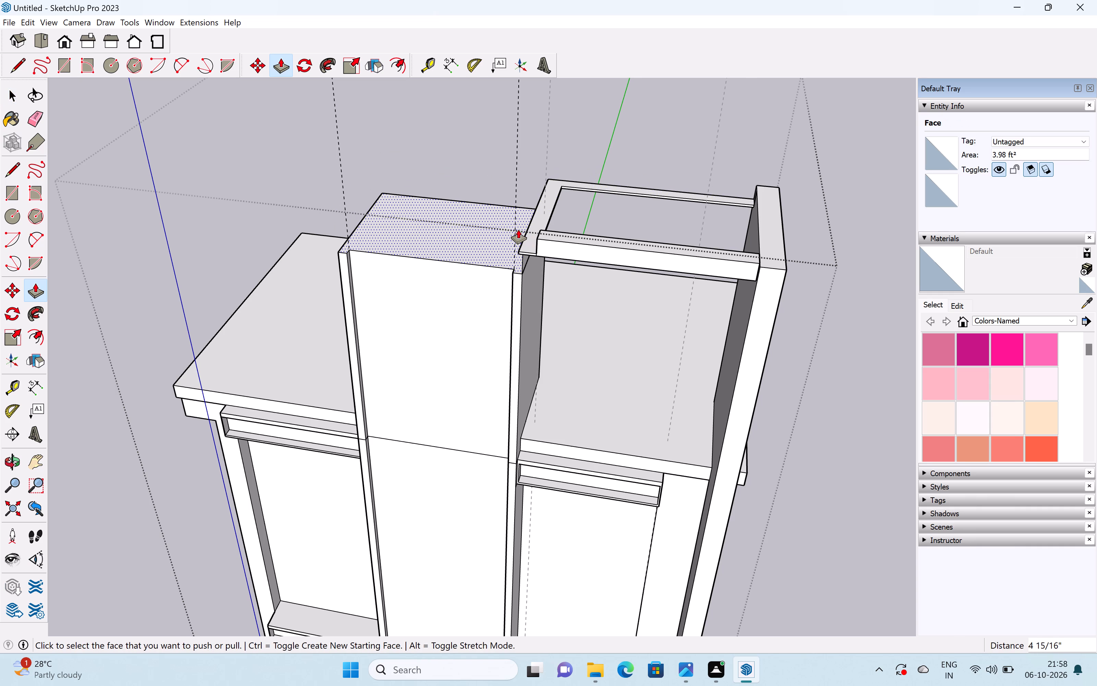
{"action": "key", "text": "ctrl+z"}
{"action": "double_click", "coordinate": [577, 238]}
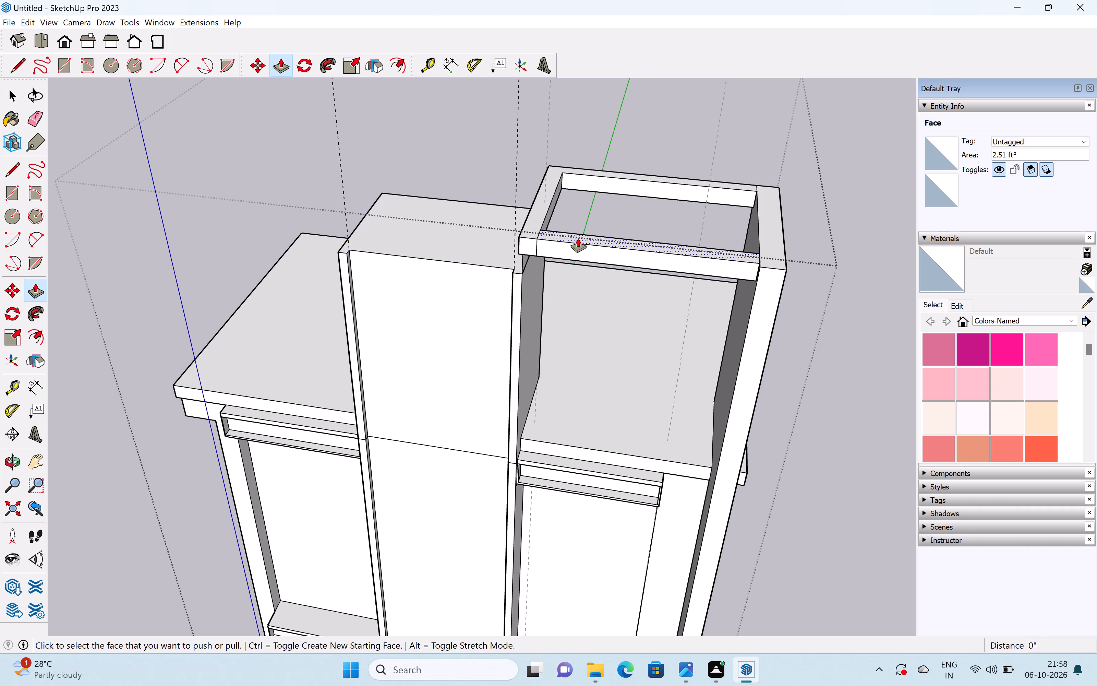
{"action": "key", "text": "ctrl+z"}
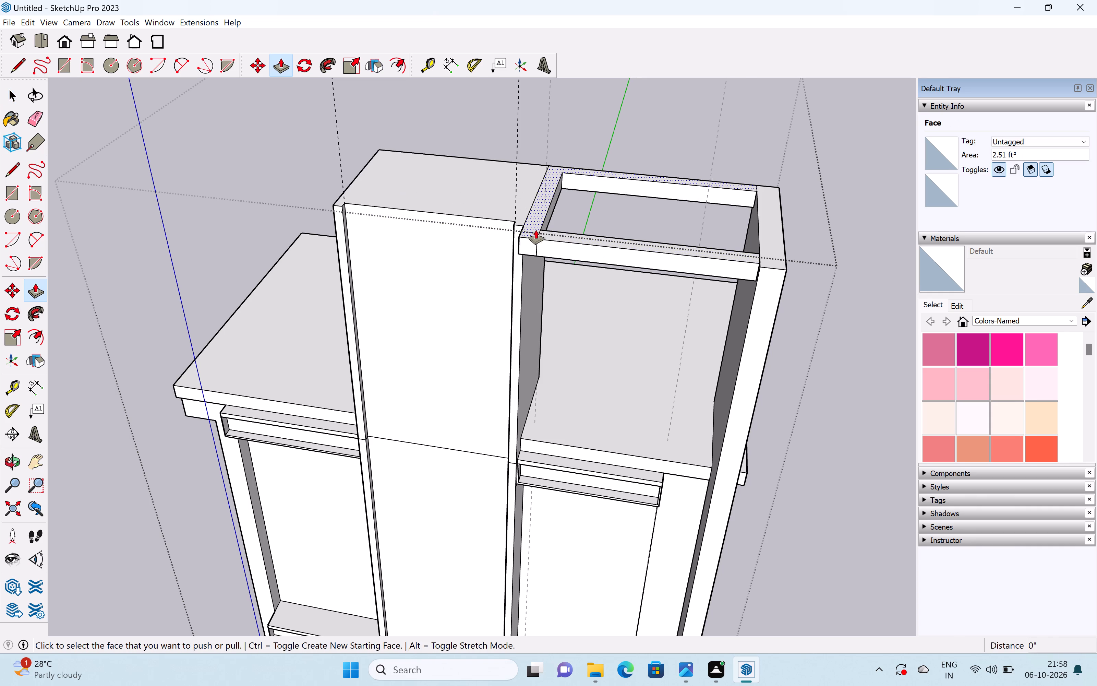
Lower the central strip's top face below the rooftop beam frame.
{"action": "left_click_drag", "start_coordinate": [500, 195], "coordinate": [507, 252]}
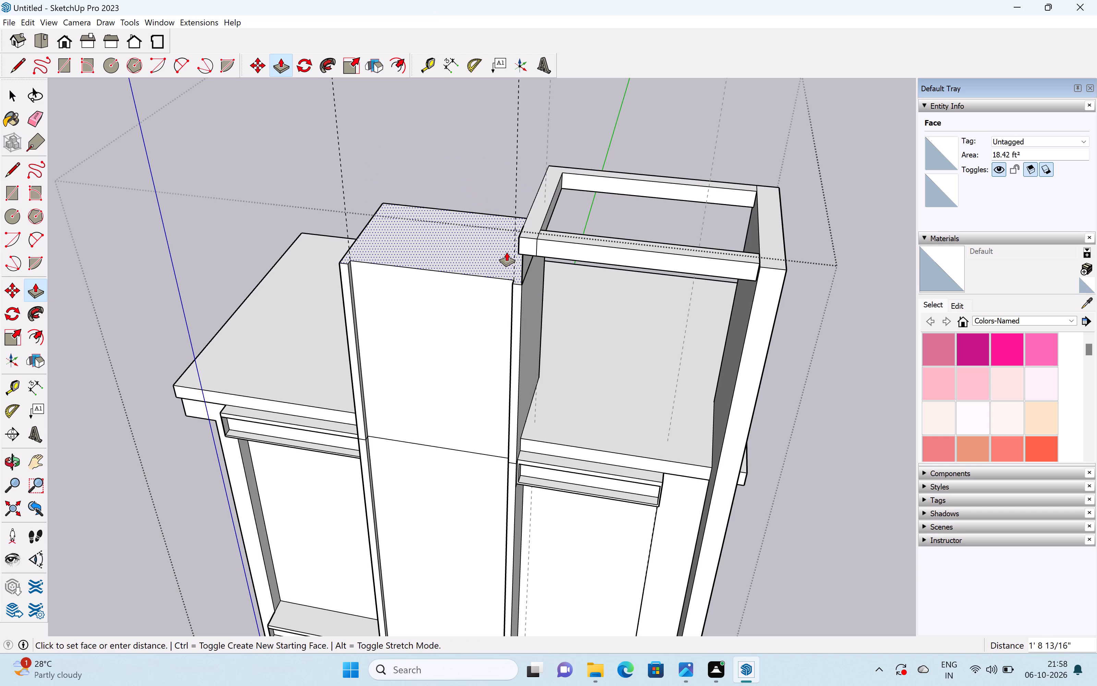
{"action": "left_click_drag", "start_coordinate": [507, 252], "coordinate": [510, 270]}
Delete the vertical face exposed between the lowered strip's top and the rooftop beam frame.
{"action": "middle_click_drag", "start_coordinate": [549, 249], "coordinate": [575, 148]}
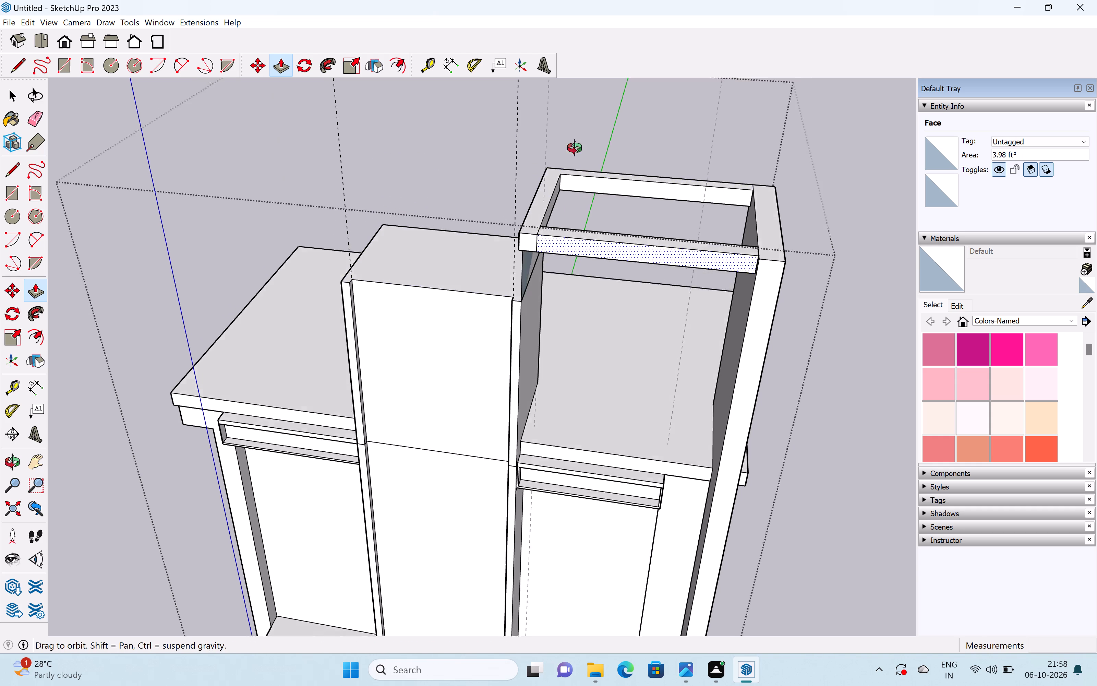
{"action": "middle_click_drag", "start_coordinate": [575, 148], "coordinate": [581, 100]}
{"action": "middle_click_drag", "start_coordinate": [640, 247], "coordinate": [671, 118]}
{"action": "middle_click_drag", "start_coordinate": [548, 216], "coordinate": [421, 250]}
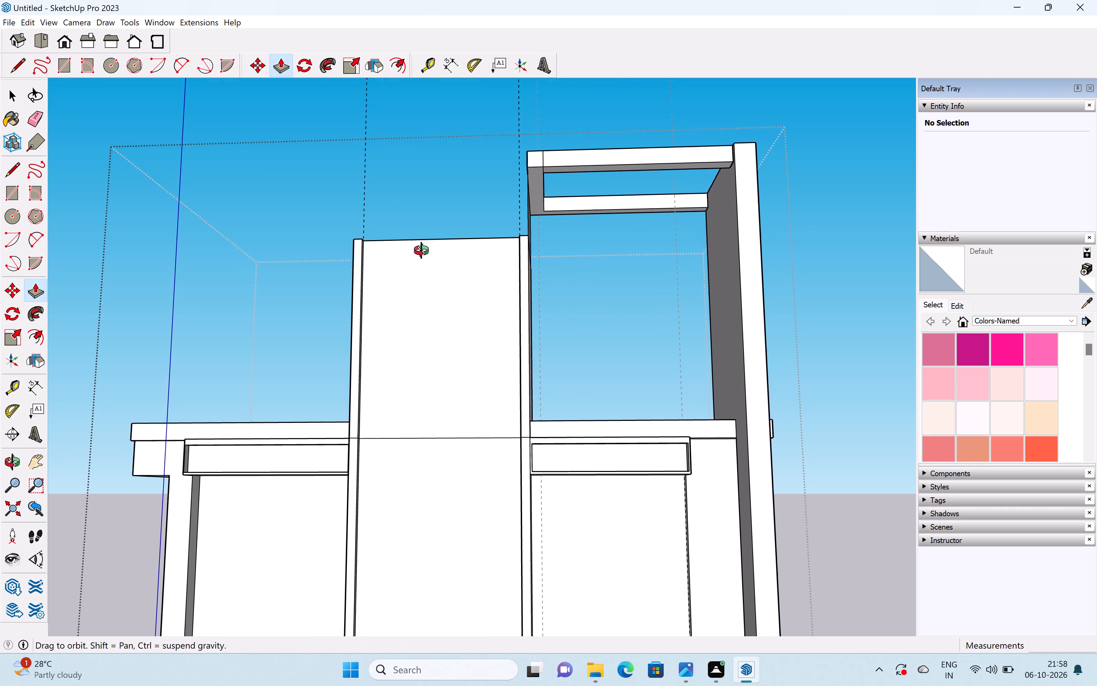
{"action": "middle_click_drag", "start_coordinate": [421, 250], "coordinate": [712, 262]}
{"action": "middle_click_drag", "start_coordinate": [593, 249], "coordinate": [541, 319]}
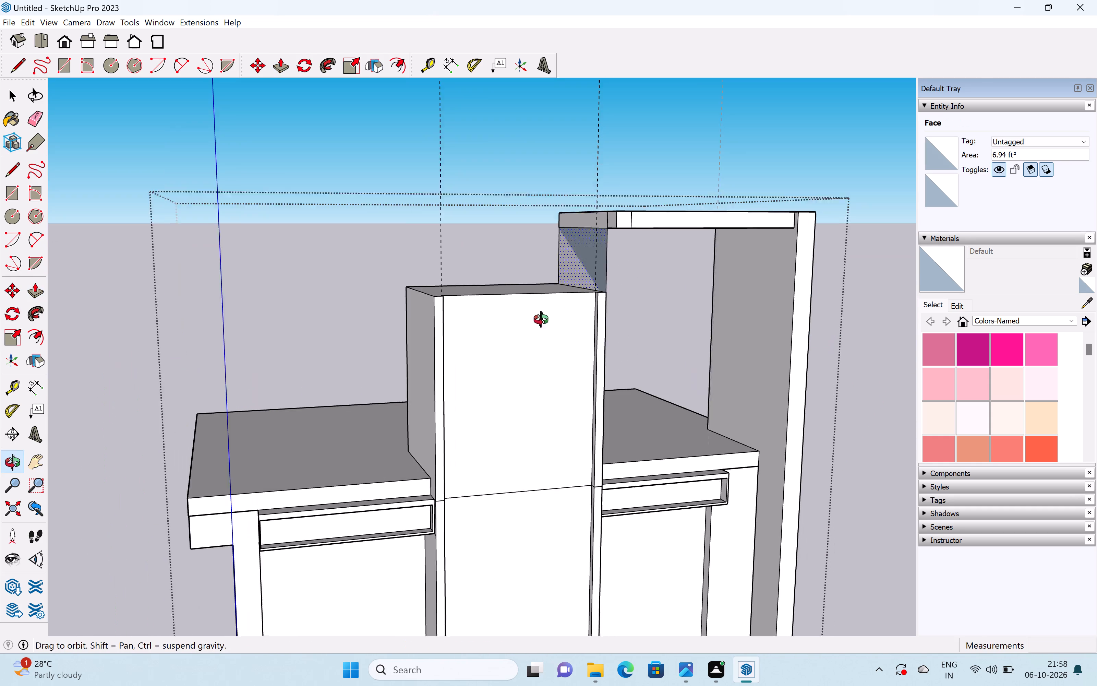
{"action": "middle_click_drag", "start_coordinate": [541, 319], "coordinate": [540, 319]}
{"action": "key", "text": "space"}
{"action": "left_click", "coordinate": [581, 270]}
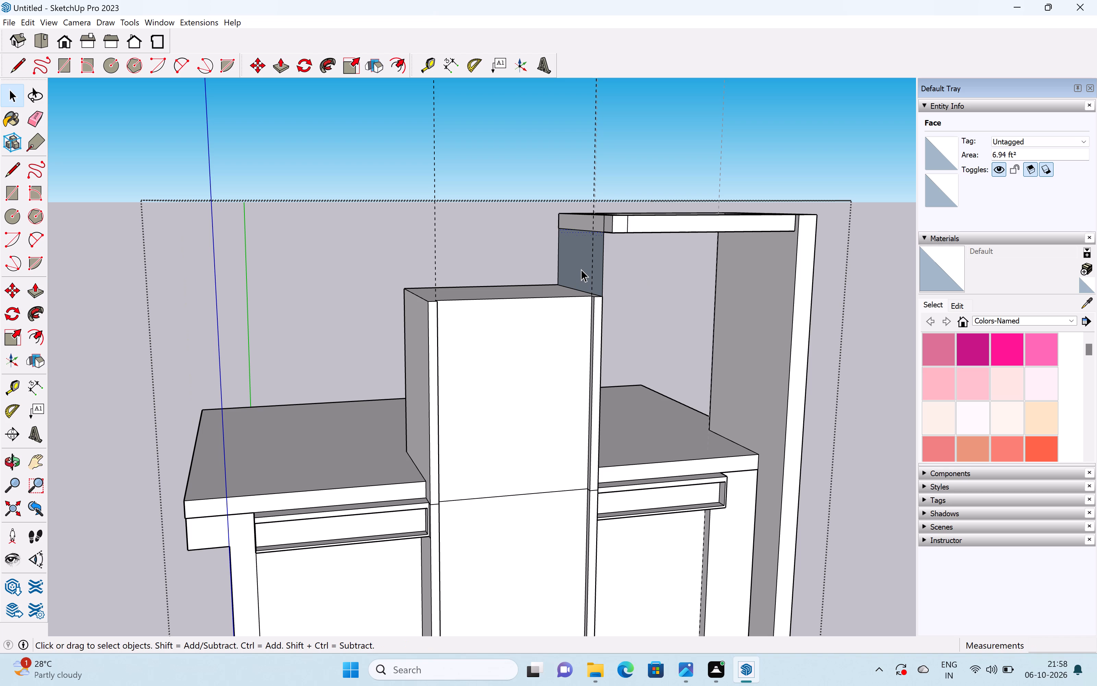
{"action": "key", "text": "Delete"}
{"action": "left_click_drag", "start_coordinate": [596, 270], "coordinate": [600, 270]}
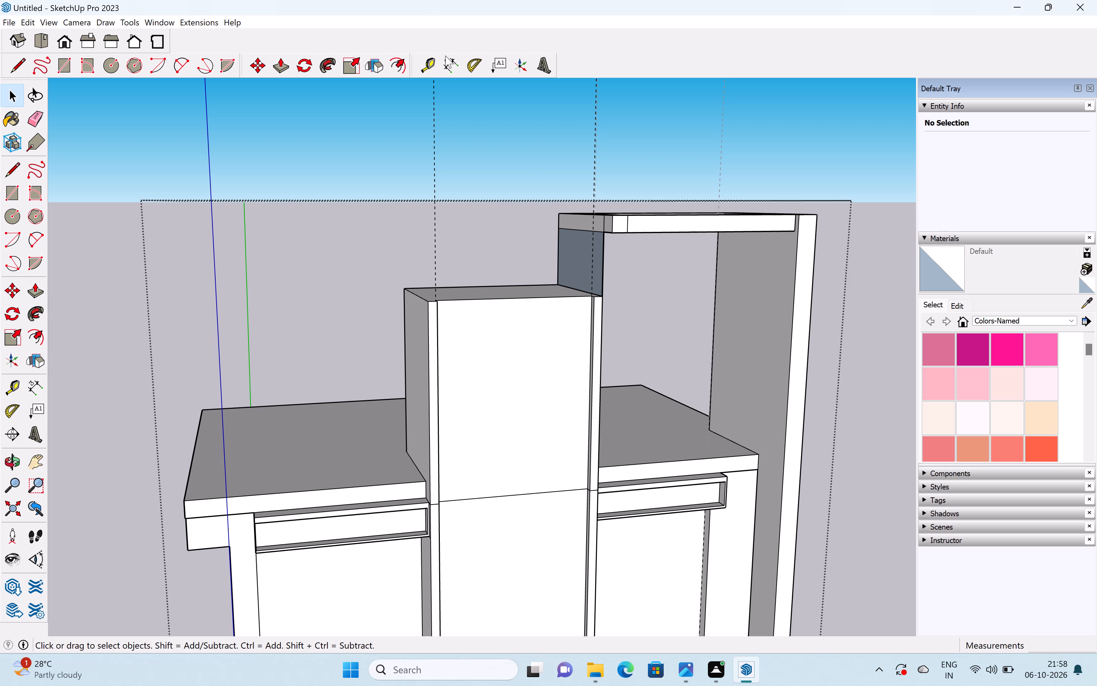
Hide the guide lines in the model.
{"action": "left_click", "coordinate": [51, 22]}
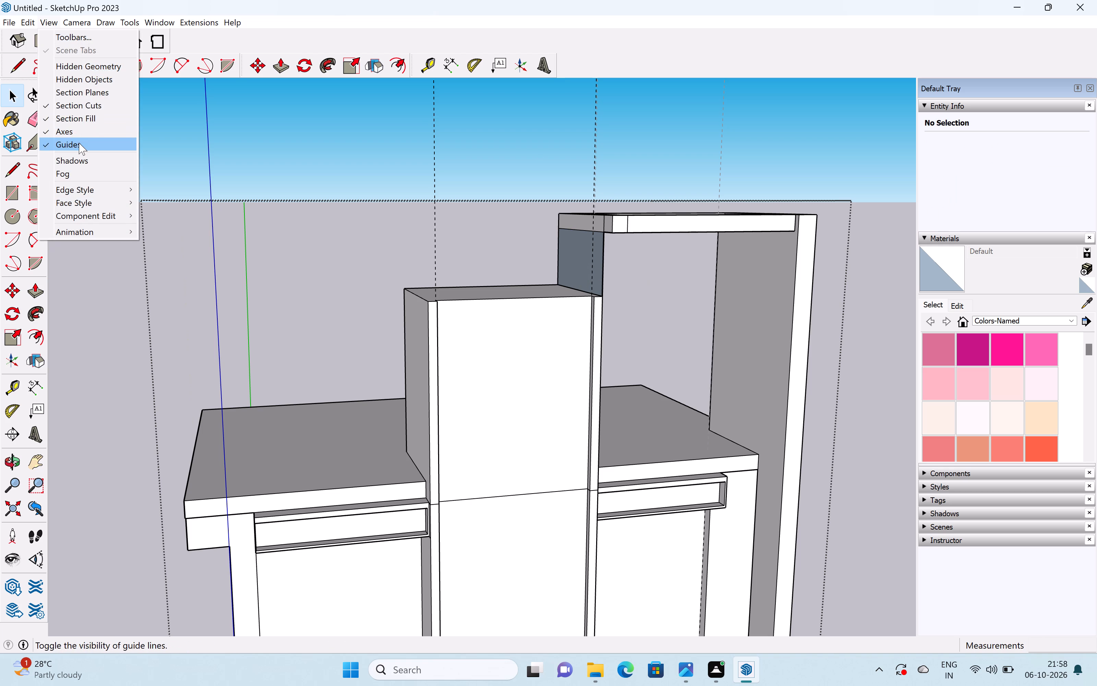
{"action": "left_click", "coordinate": [80, 144]}
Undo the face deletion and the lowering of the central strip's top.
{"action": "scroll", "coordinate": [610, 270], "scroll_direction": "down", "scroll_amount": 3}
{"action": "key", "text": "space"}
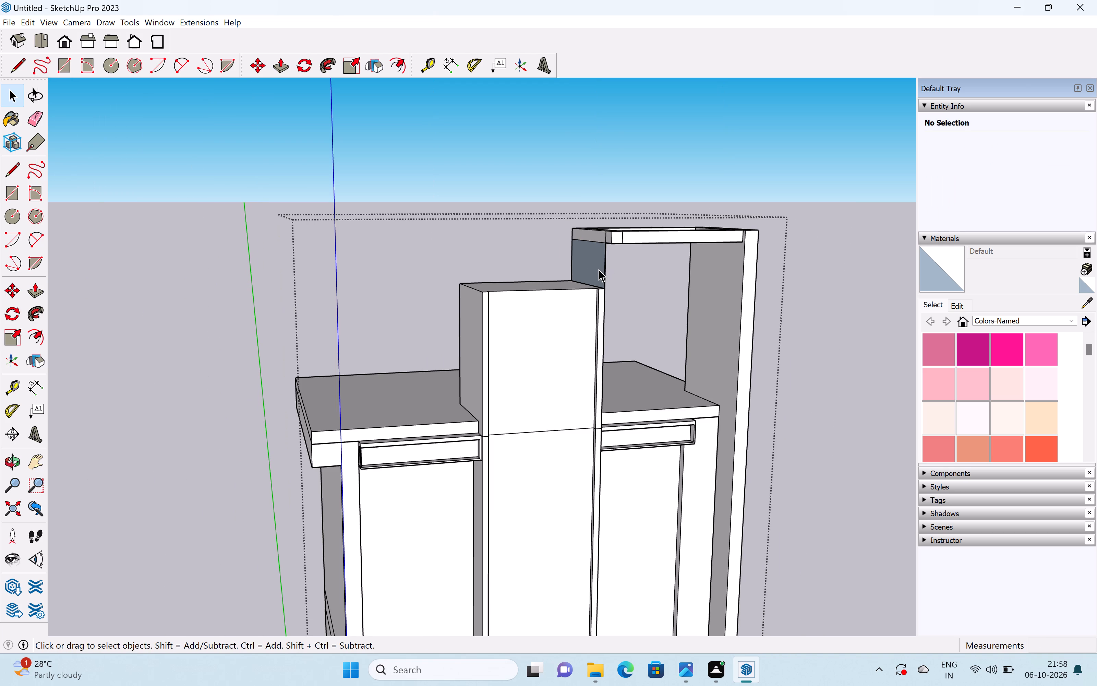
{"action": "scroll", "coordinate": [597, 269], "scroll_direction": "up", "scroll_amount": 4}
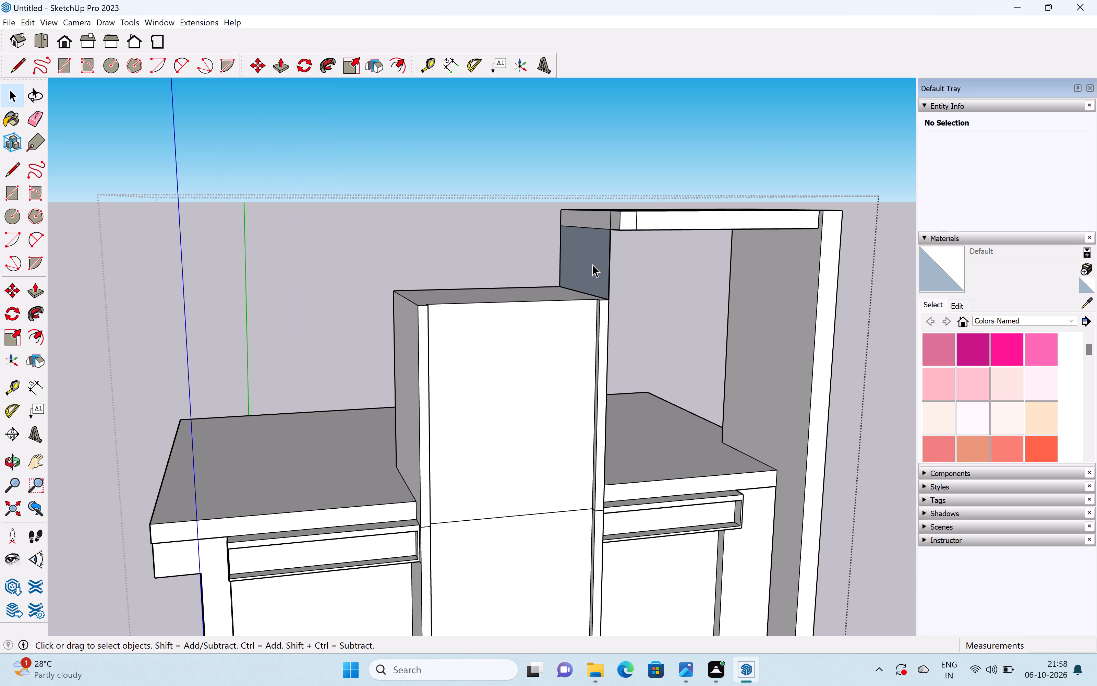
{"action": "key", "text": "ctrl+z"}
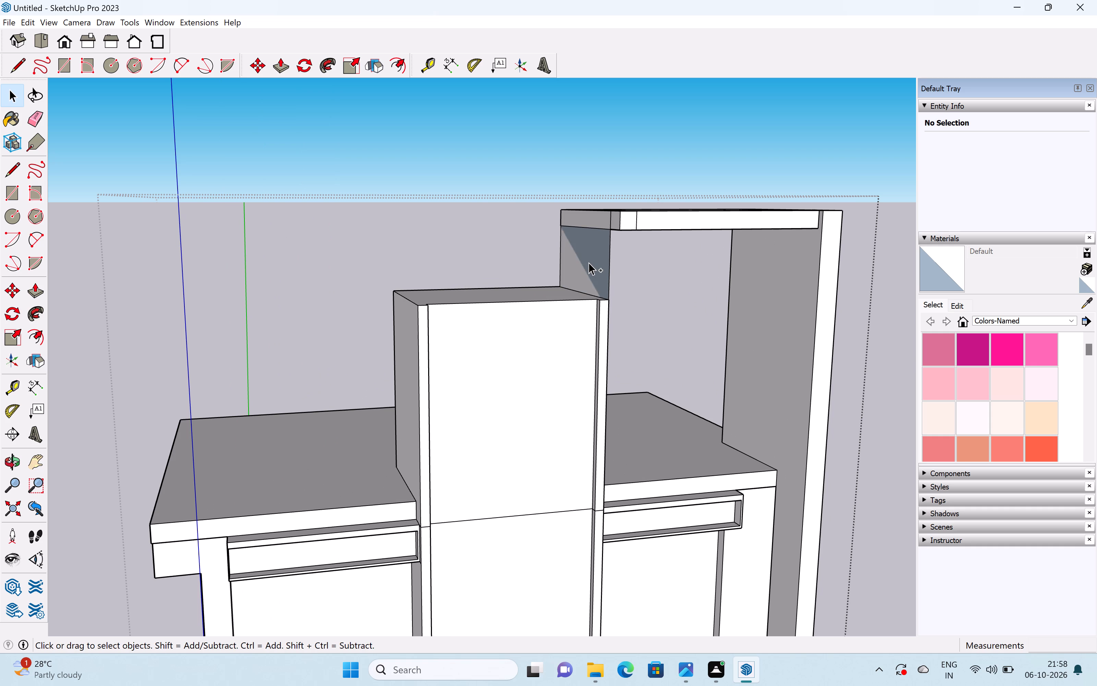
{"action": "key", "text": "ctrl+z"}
Examine the building's front, central strip and rooftop beam frame from several heights and distances.
{"action": "scroll", "coordinate": [587, 260], "scroll_direction": "down", "scroll_amount": 7}
{"action": "key", "text": "space"}
{"action": "scroll", "coordinate": [628, 303], "scroll_direction": "down", "scroll_amount": 6}
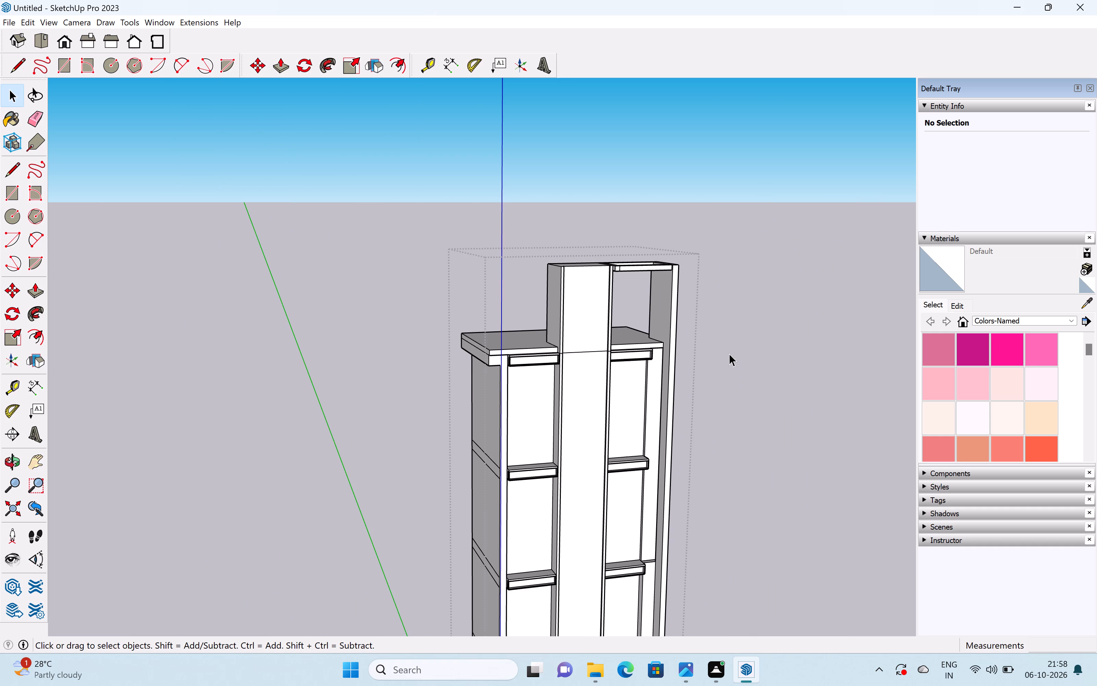
{"action": "scroll", "coordinate": [755, 346], "scroll_direction": "down", "scroll_amount": 1}
{"action": "middle_click_drag", "start_coordinate": [747, 345], "coordinate": [624, 362]}
{"action": "scroll", "coordinate": [623, 359], "scroll_direction": "down", "scroll_amount": 5}
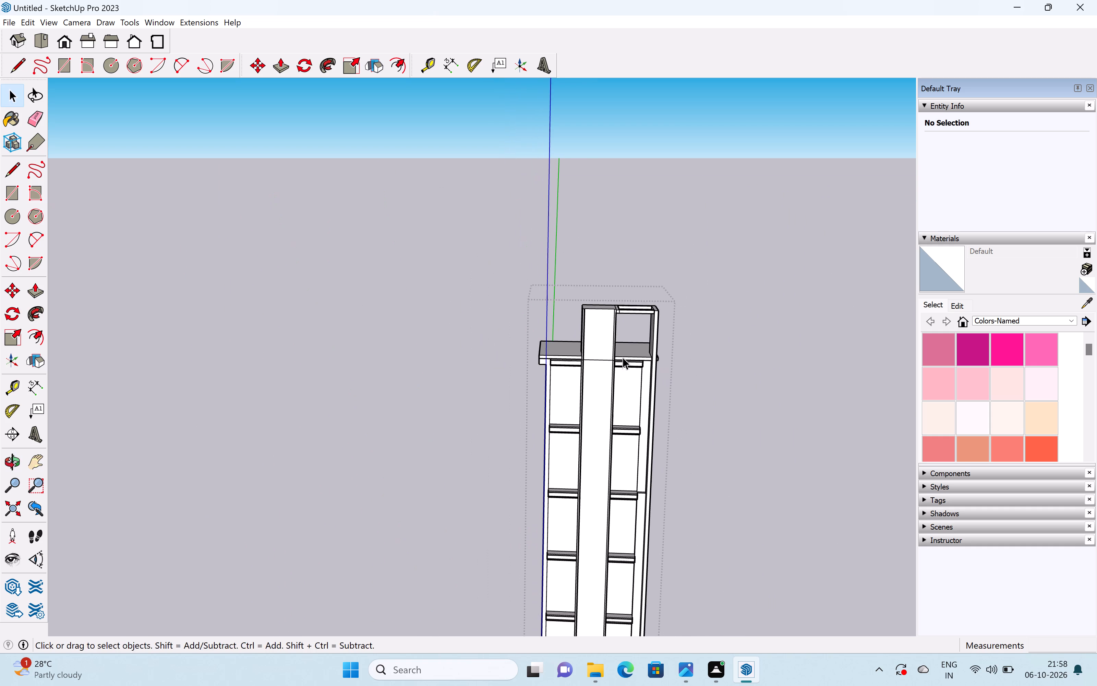
{"action": "middle_click_drag", "start_coordinate": [633, 392], "coordinate": [623, 358]}
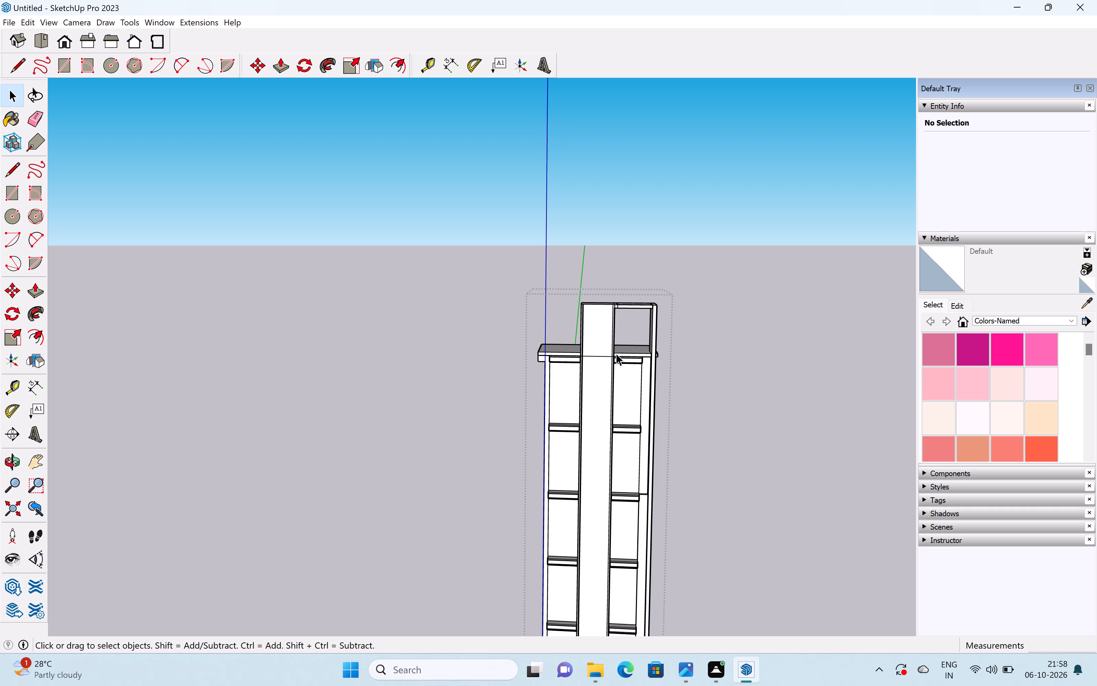
{"action": "scroll", "coordinate": [622, 352], "scroll_direction": "down", "scroll_amount": 1}
{"action": "middle_click_drag", "start_coordinate": [622, 340], "coordinate": [611, 265]}
{"action": "scroll", "coordinate": [627, 341], "scroll_direction": "up", "scroll_amount": 3}
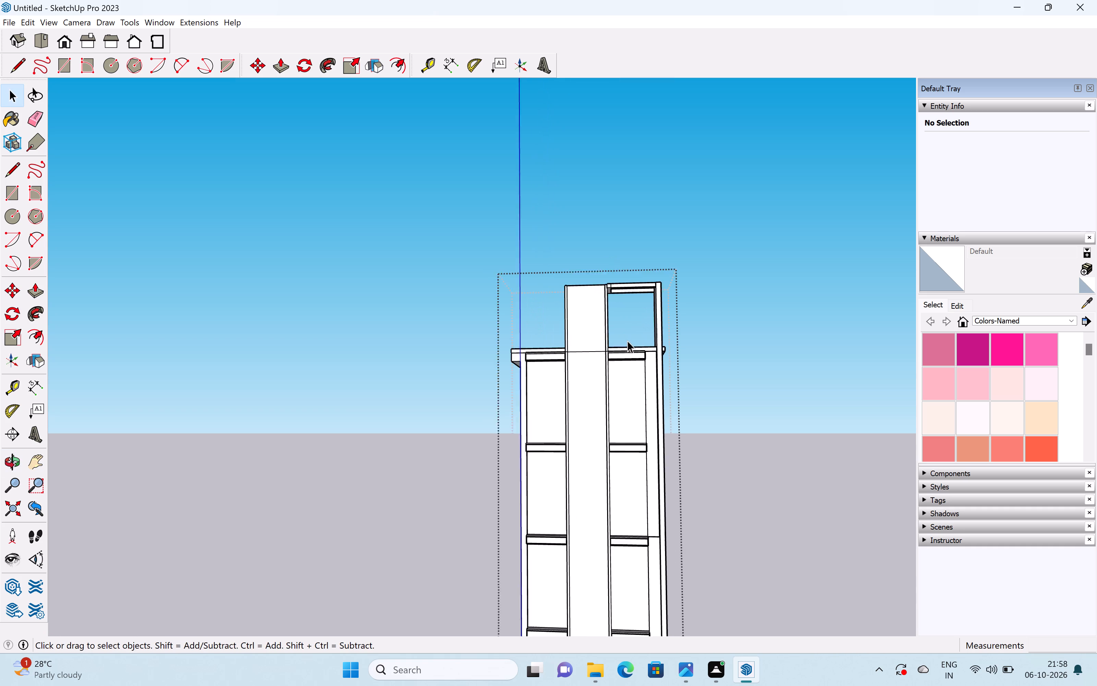
{"action": "scroll", "coordinate": [627, 341], "scroll_direction": "up", "scroll_amount": 2}
{"action": "scroll", "coordinate": [626, 338], "scroll_direction": "down", "scroll_amount": 4}
{"action": "middle_click_drag", "start_coordinate": [626, 340], "coordinate": [646, 403]}
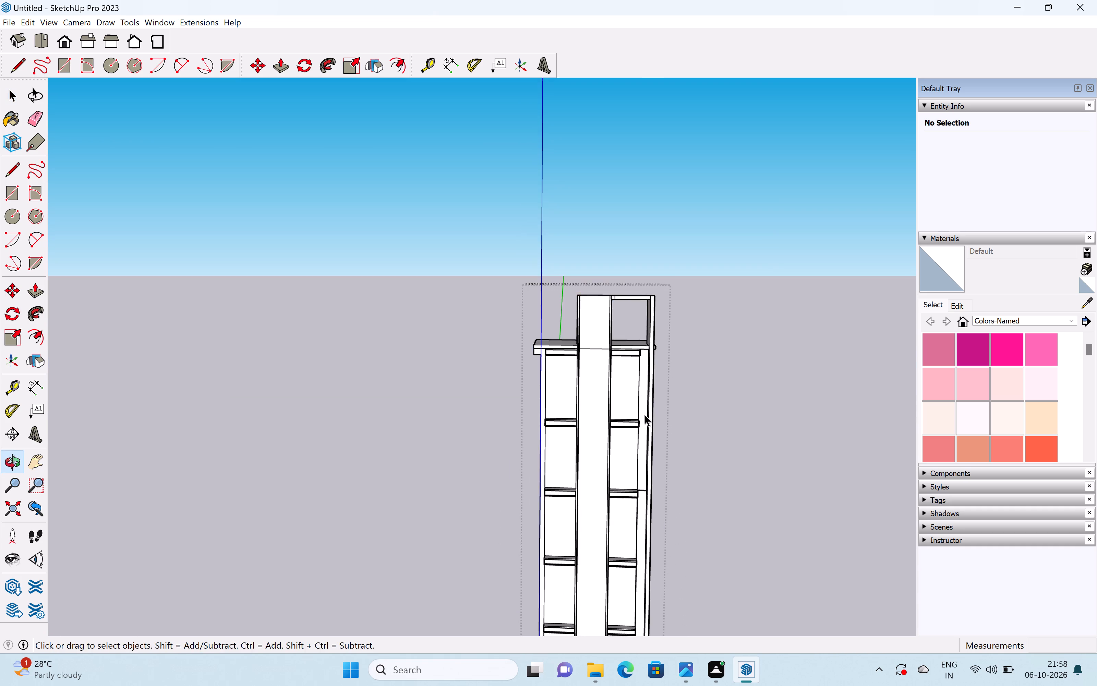
{"action": "middle_click_drag", "start_coordinate": [644, 414], "coordinate": [617, 310], "text": "shift"}
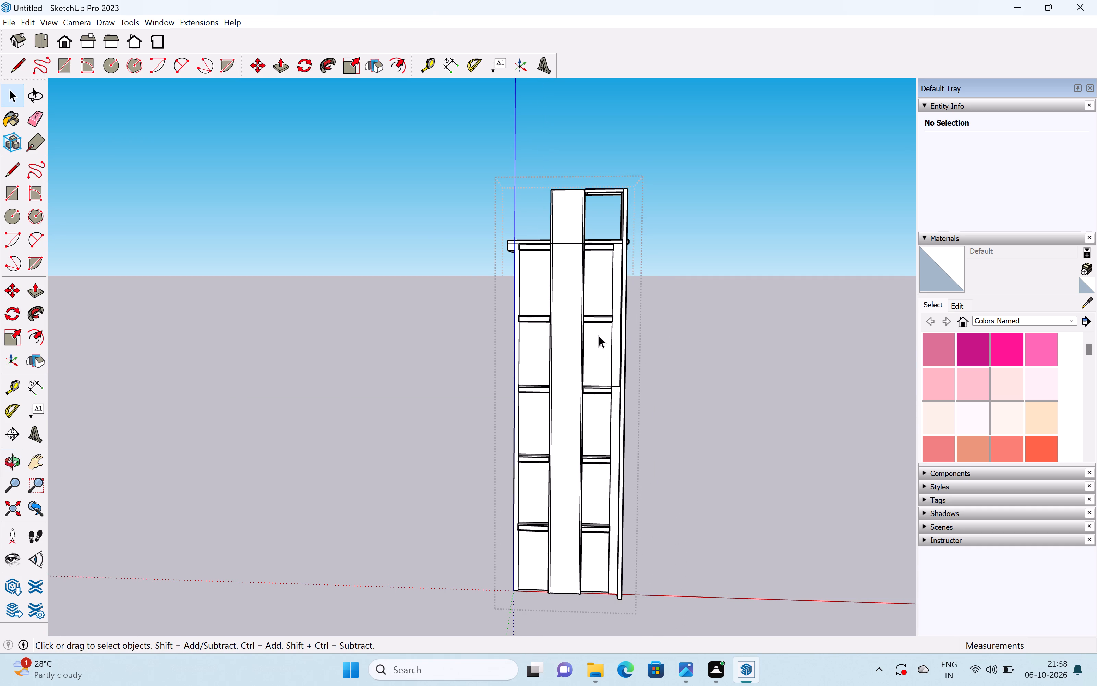
{"action": "scroll", "coordinate": [604, 328], "scroll_direction": "up", "scroll_amount": 5}
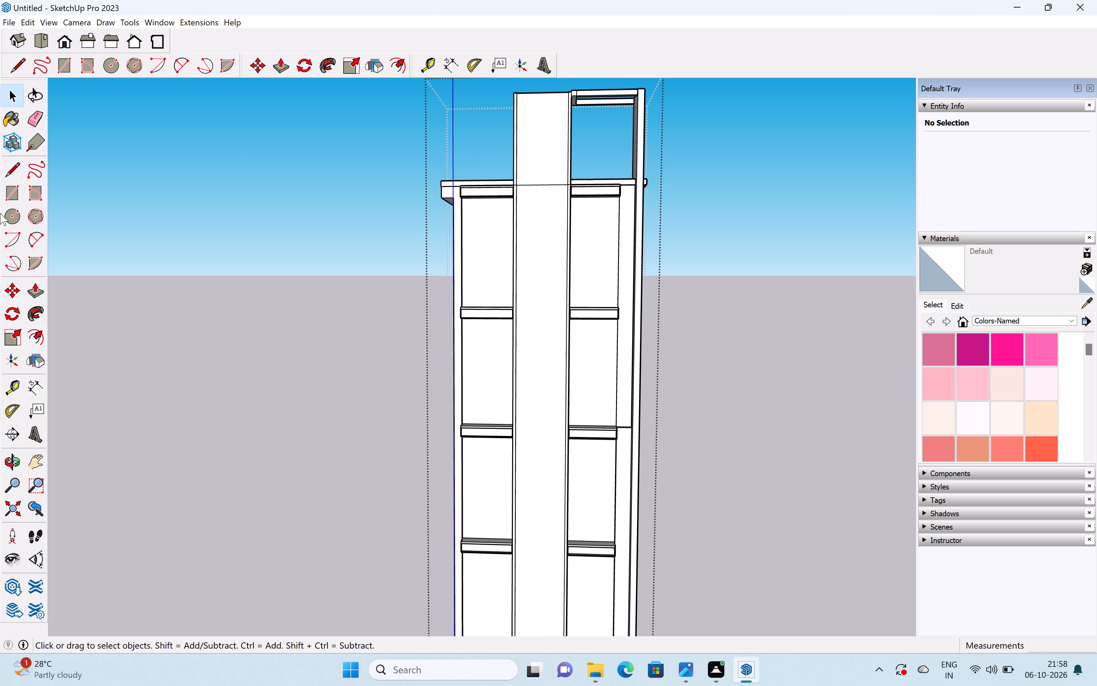
Draw a small circle on the underside of the topmost projecting ledge, near the building's outer corner.
{"action": "left_click", "coordinate": [14, 217]}
{"action": "middle_click_drag", "start_coordinate": [455, 202], "coordinate": [496, 119]}
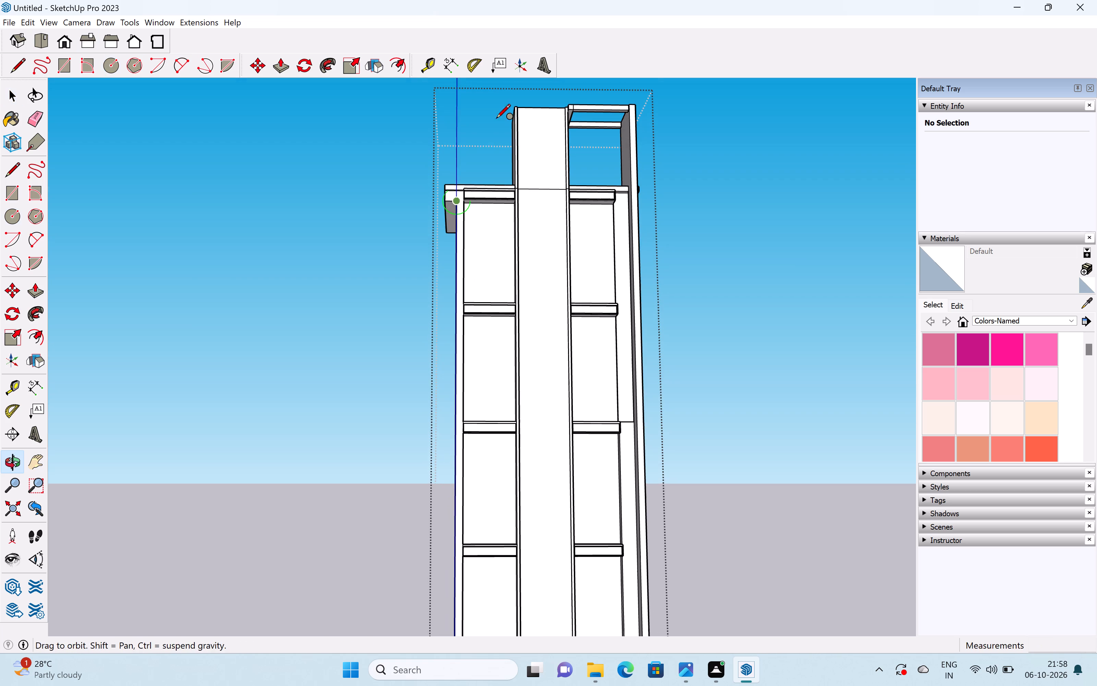
{"action": "middle_click_drag", "start_coordinate": [505, 208], "coordinate": [524, 135]}
{"action": "scroll", "coordinate": [482, 223], "scroll_direction": "up", "scroll_amount": 12}
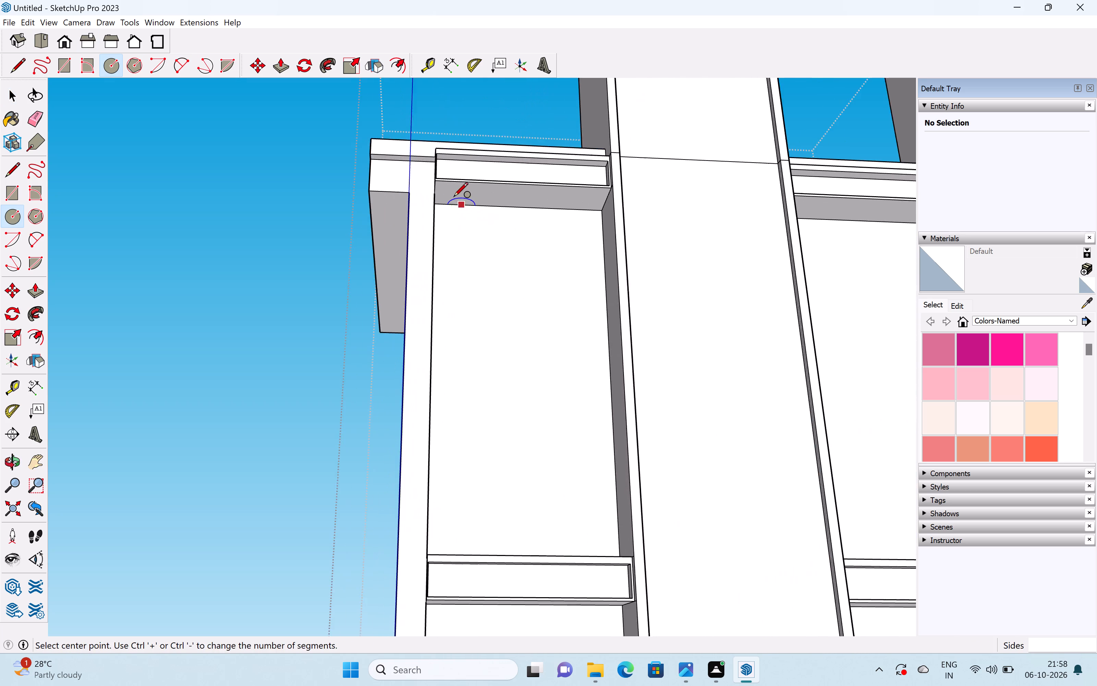
{"action": "scroll", "coordinate": [454, 198], "scroll_direction": "up", "scroll_amount": 12}
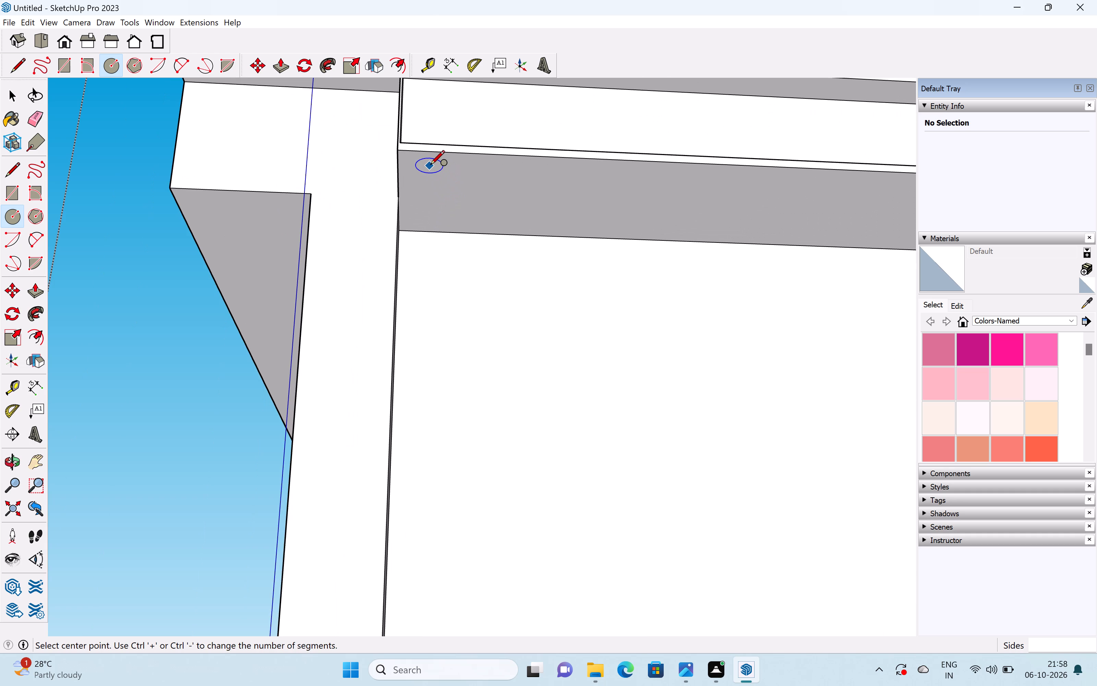
{"action": "left_click", "coordinate": [431, 166]}
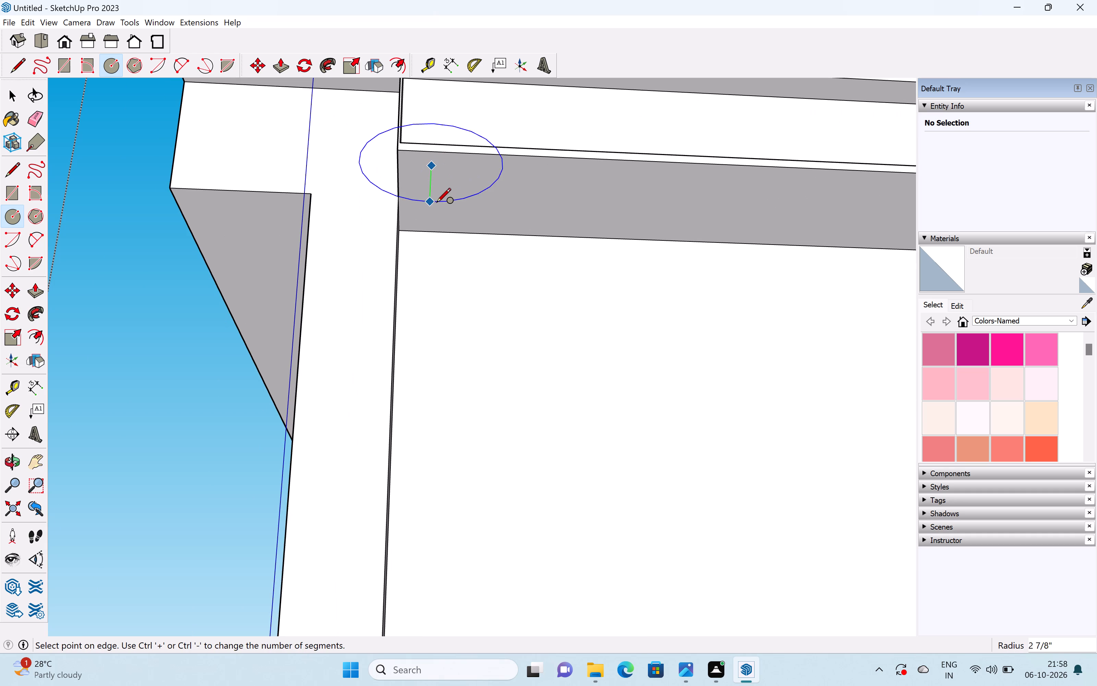
{"action": "left_click", "coordinate": [437, 174]}
{"action": "key", "text": "space"}
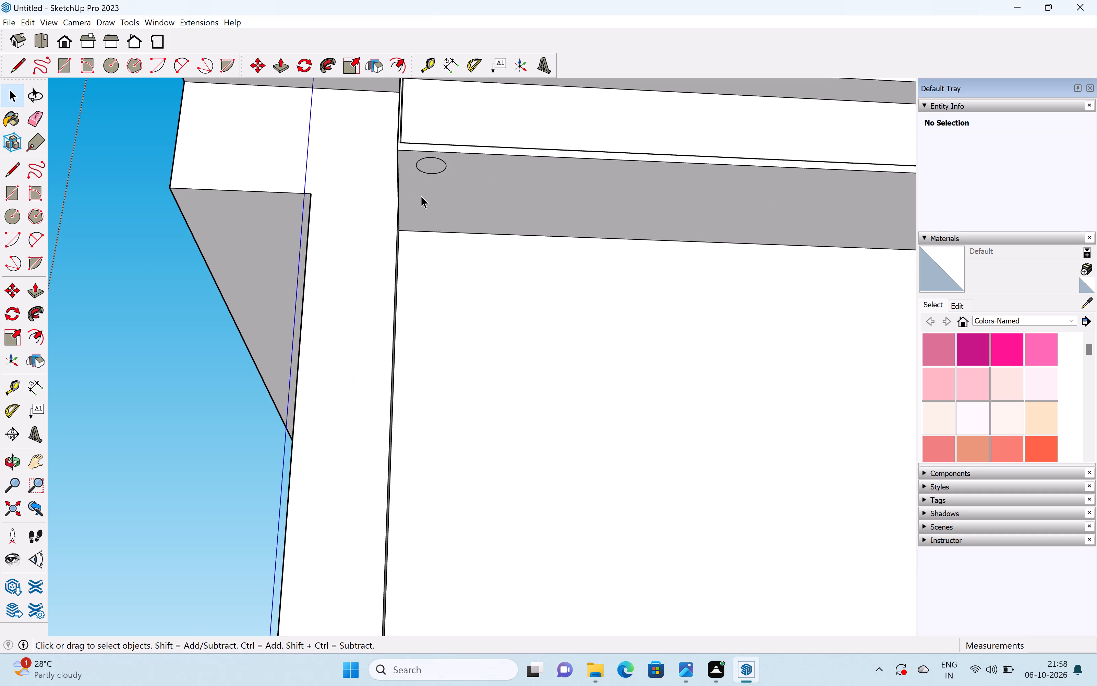
Extrude the small circle downward into a thin round column reaching the ledge of the floor below.
{"action": "key", "text": "p"}
{"action": "left_click_drag", "start_coordinate": [434, 167], "coordinate": [450, 308]}
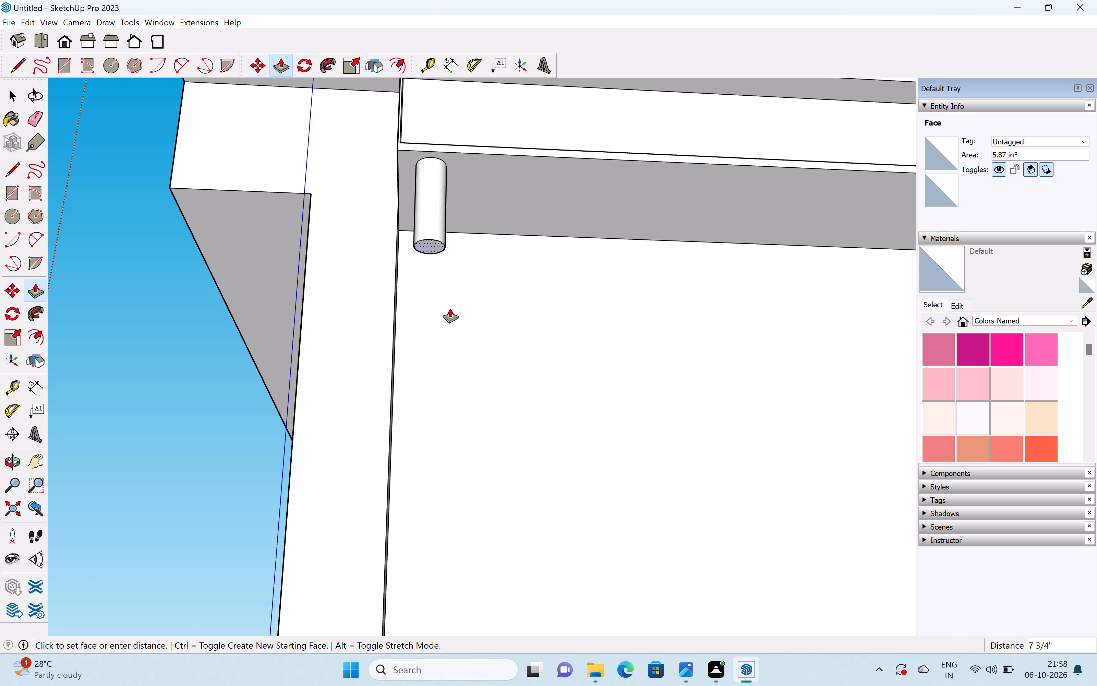
{"action": "left_click_drag", "start_coordinate": [450, 308], "coordinate": [453, 322]}
{"action": "scroll", "coordinate": [453, 322], "scroll_direction": "down", "scroll_amount": 4}
{"action": "left_click_drag", "start_coordinate": [441, 319], "coordinate": [449, 516]}
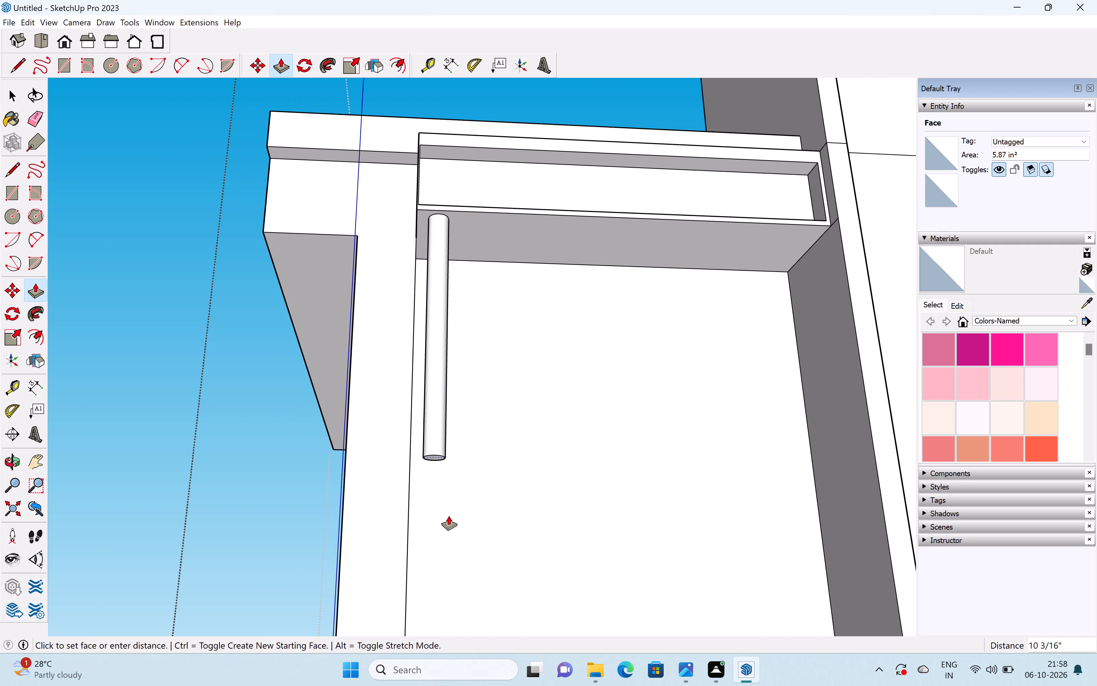
{"action": "left_click_drag", "start_coordinate": [449, 516], "coordinate": [449, 519]}
{"action": "scroll", "coordinate": [446, 513], "scroll_direction": "down", "scroll_amount": 4}
{"action": "middle_click_drag", "start_coordinate": [446, 505], "coordinate": [449, 238], "text": "shift"}
{"action": "scroll", "coordinate": [451, 238], "scroll_direction": "down", "scroll_amount": 3}
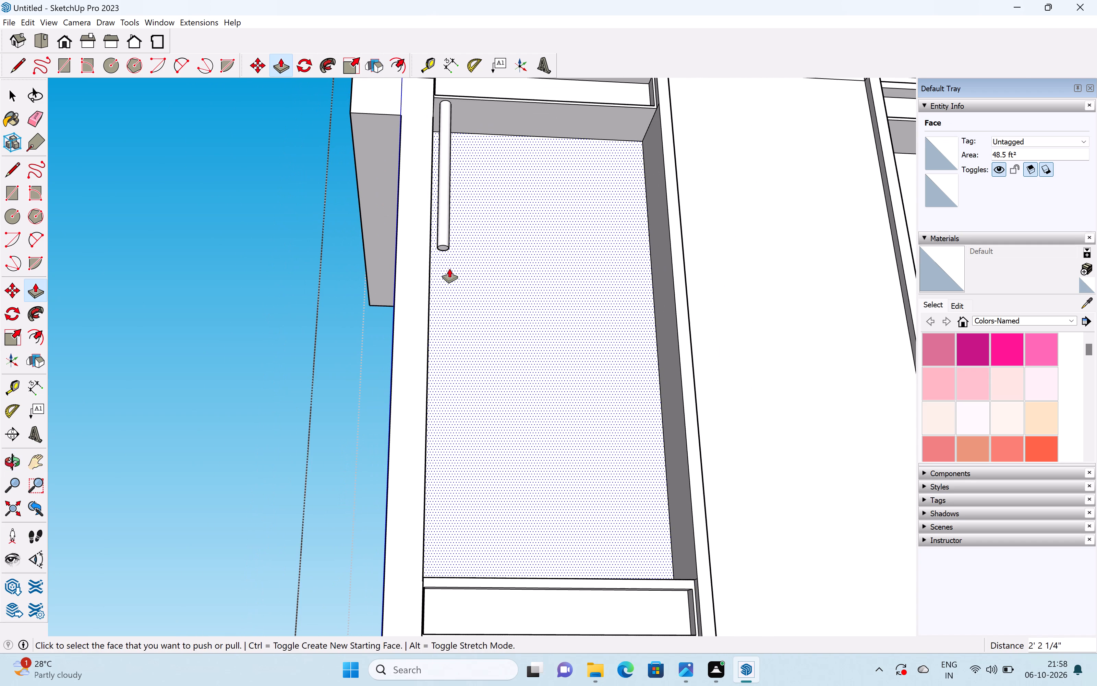
{"action": "left_click_drag", "start_coordinate": [442, 246], "coordinate": [468, 566]}
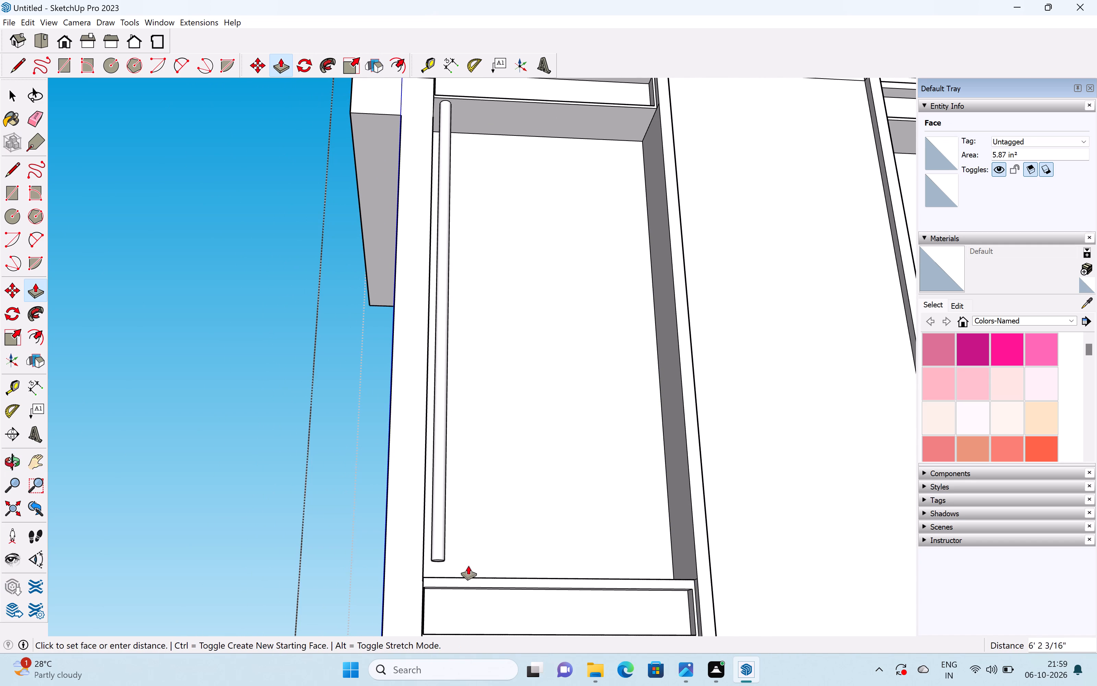
{"action": "left_click_drag", "start_coordinate": [468, 566], "coordinate": [470, 576]}
Examine the thin column and the top-floor bays from the front and from below.
{"action": "scroll", "coordinate": [466, 565], "scroll_direction": "down", "scroll_amount": 1}
{"action": "middle_click_drag", "start_coordinate": [466, 563], "coordinate": [365, 639]}
{"action": "scroll", "coordinate": [374, 560], "scroll_direction": "down", "scroll_amount": 2}
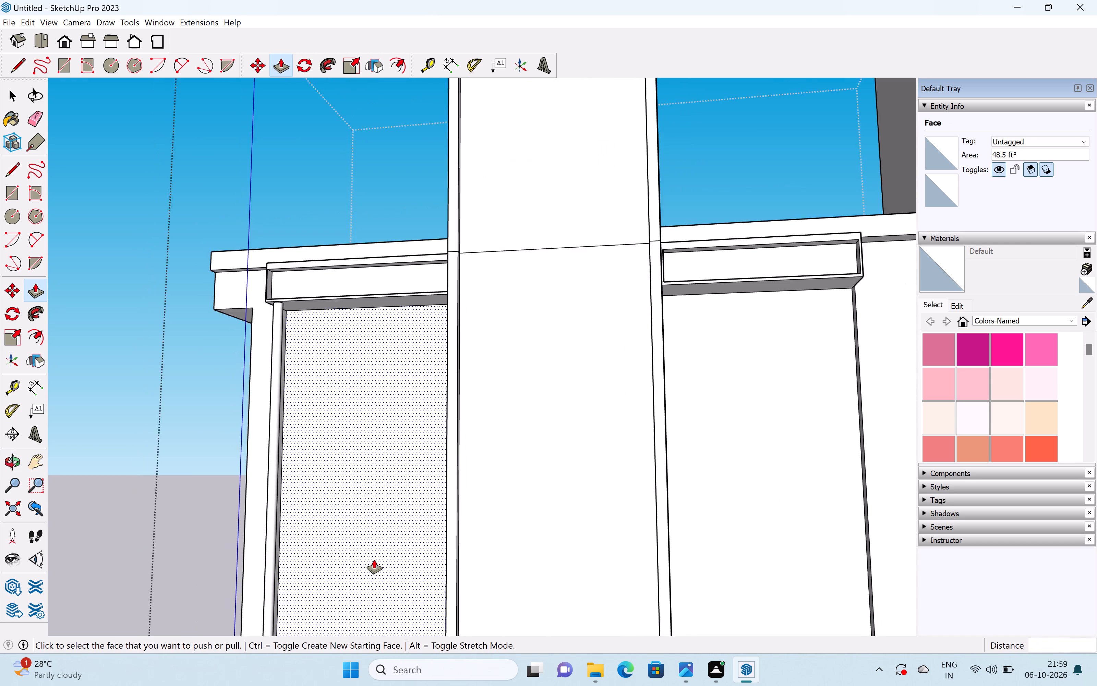
{"action": "scroll", "coordinate": [374, 559], "scroll_direction": "down", "scroll_amount": 7}
{"action": "middle_click_drag", "start_coordinate": [372, 532], "coordinate": [414, 380], "text": "shift"}
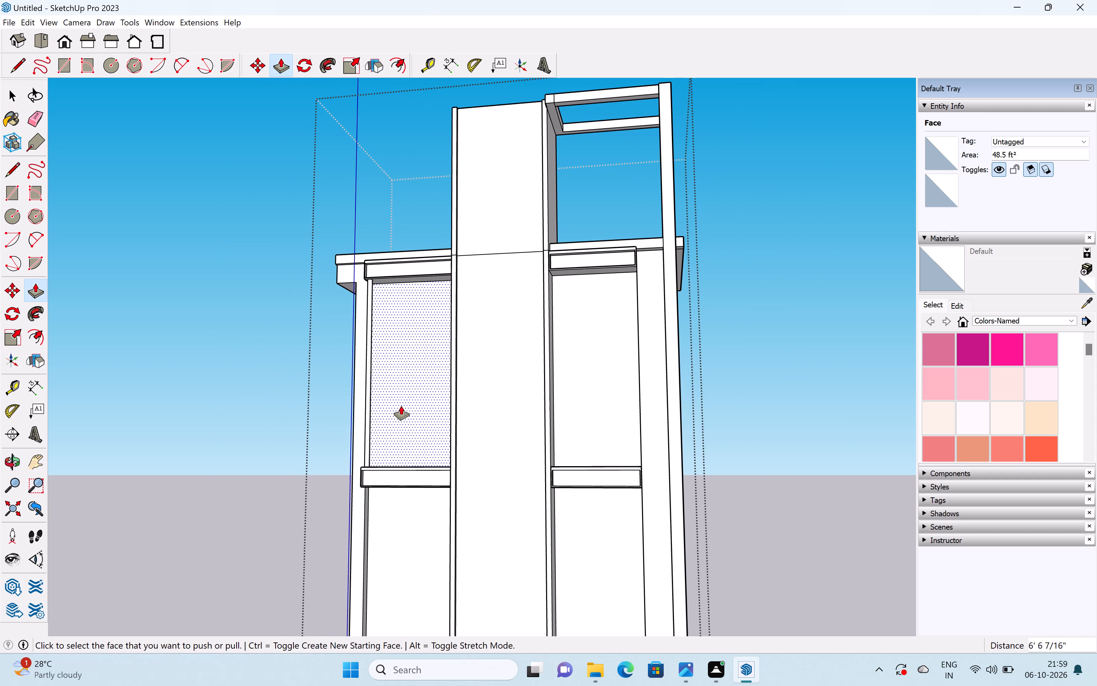
{"action": "scroll", "coordinate": [365, 445], "scroll_direction": "up", "scroll_amount": 5}
{"action": "middle_click_drag", "start_coordinate": [373, 438], "coordinate": [628, 401]}
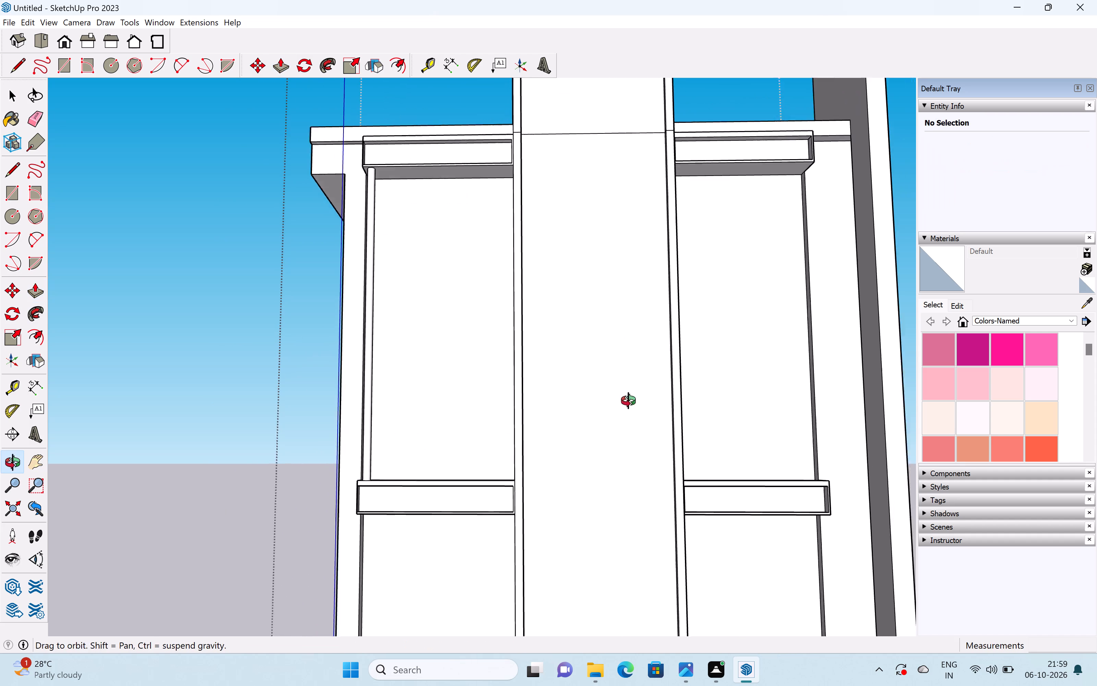
{"action": "middle_click_drag", "start_coordinate": [628, 401], "coordinate": [656, 389]}
{"action": "scroll", "coordinate": [367, 365], "scroll_direction": "up", "scroll_amount": 3}
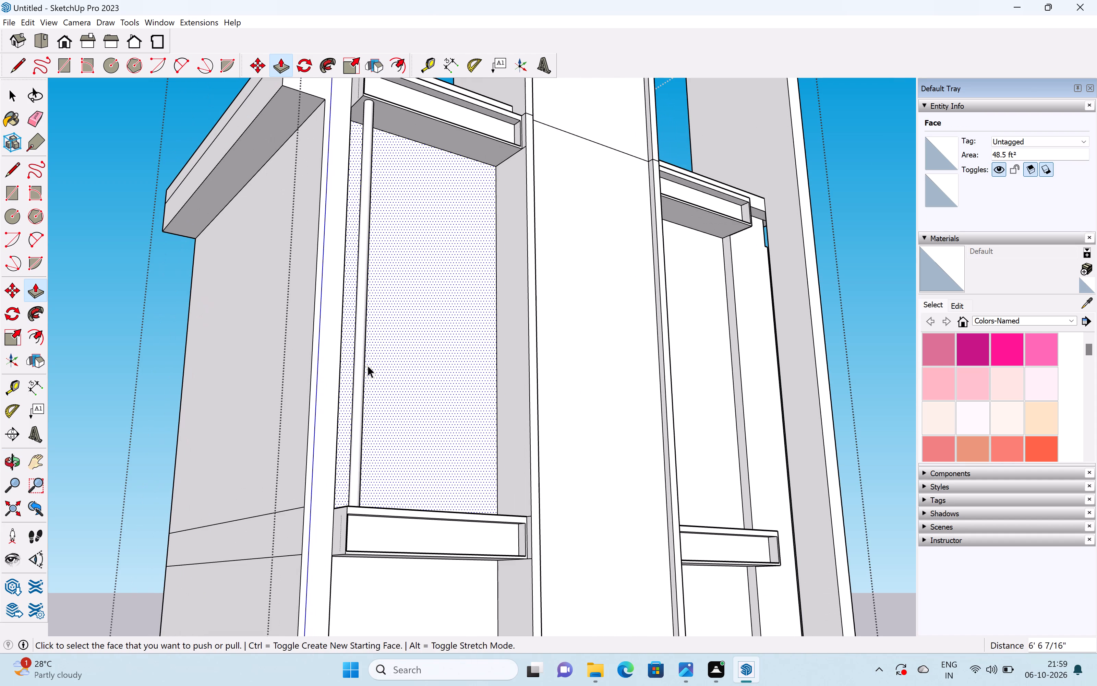
Group the thin column together with all geometry connected to it, and open the group for editing.
{"action": "key", "text": "space"}
{"action": "double_click", "coordinate": [360, 367]}
{"action": "left_click", "coordinate": [360, 367]}
{"action": "triple_click", "coordinate": [360, 367]}
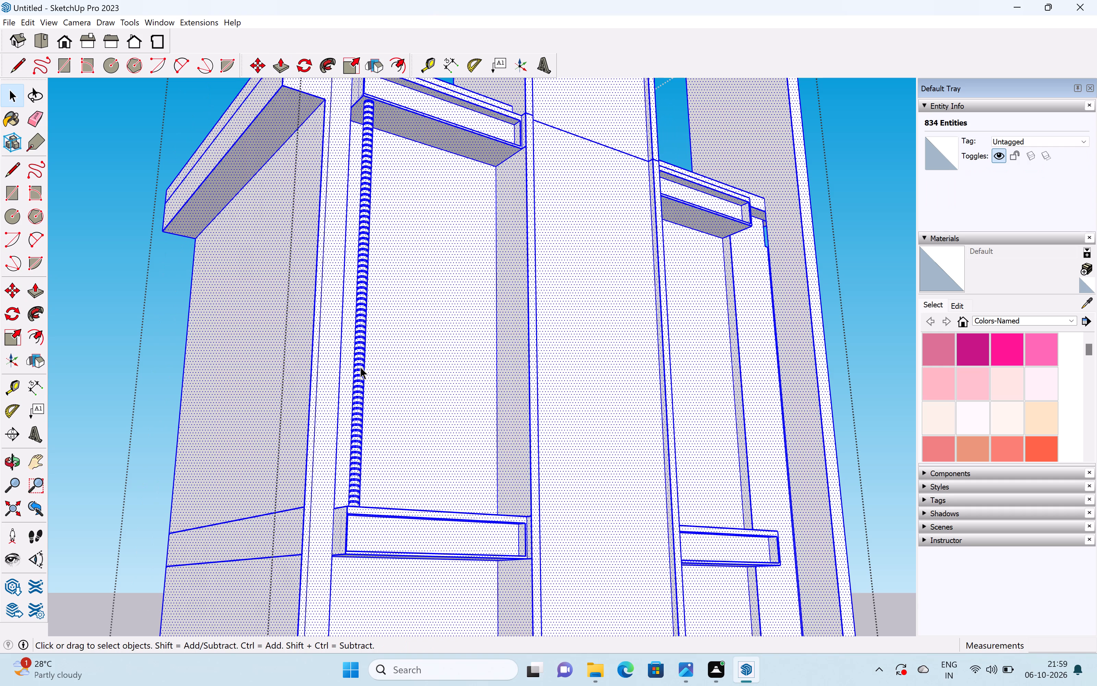
{"action": "right_click", "coordinate": [360, 367]}
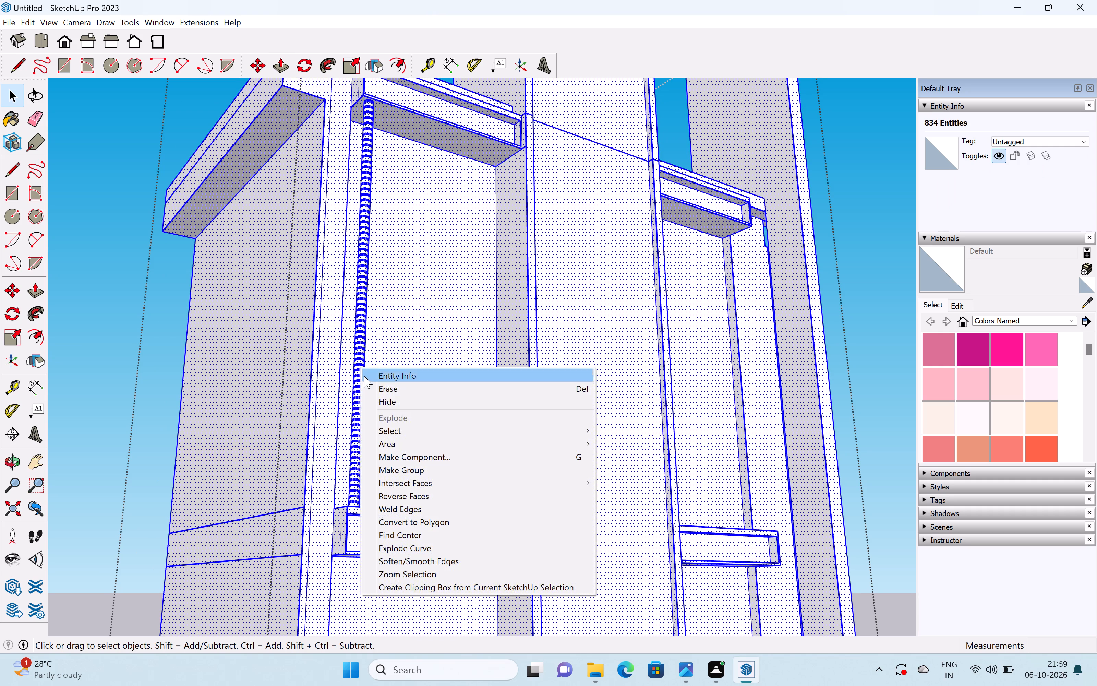
{"action": "left_click", "coordinate": [414, 474]}
{"action": "triple_click", "coordinate": [356, 454]}
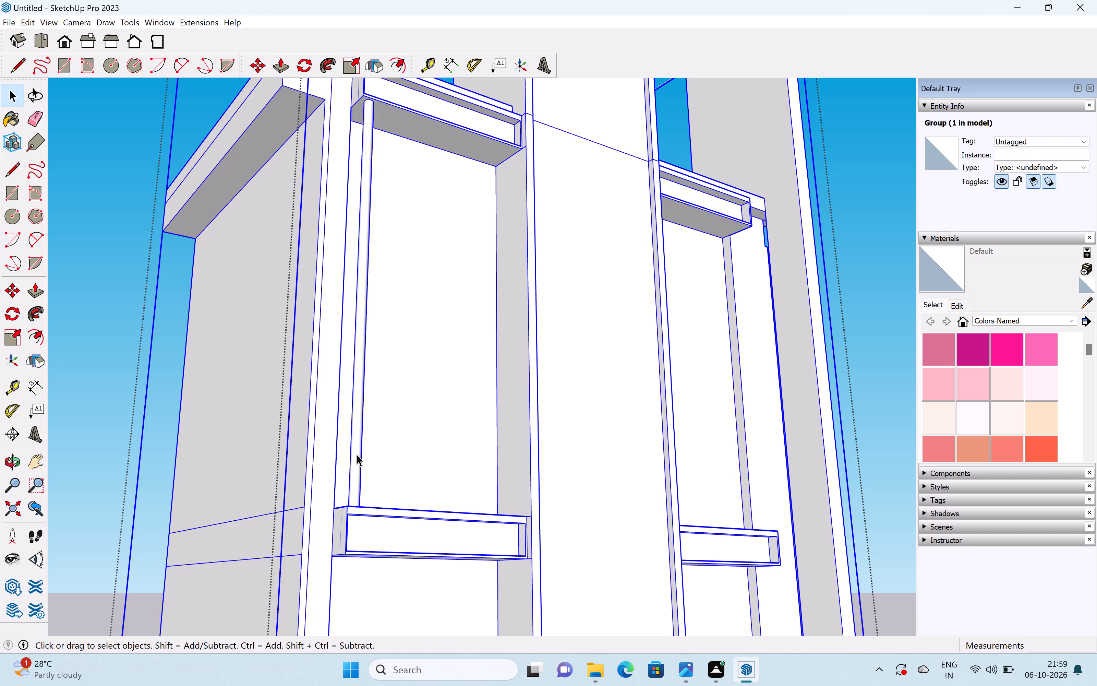
{"action": "double_click", "coordinate": [356, 454]}
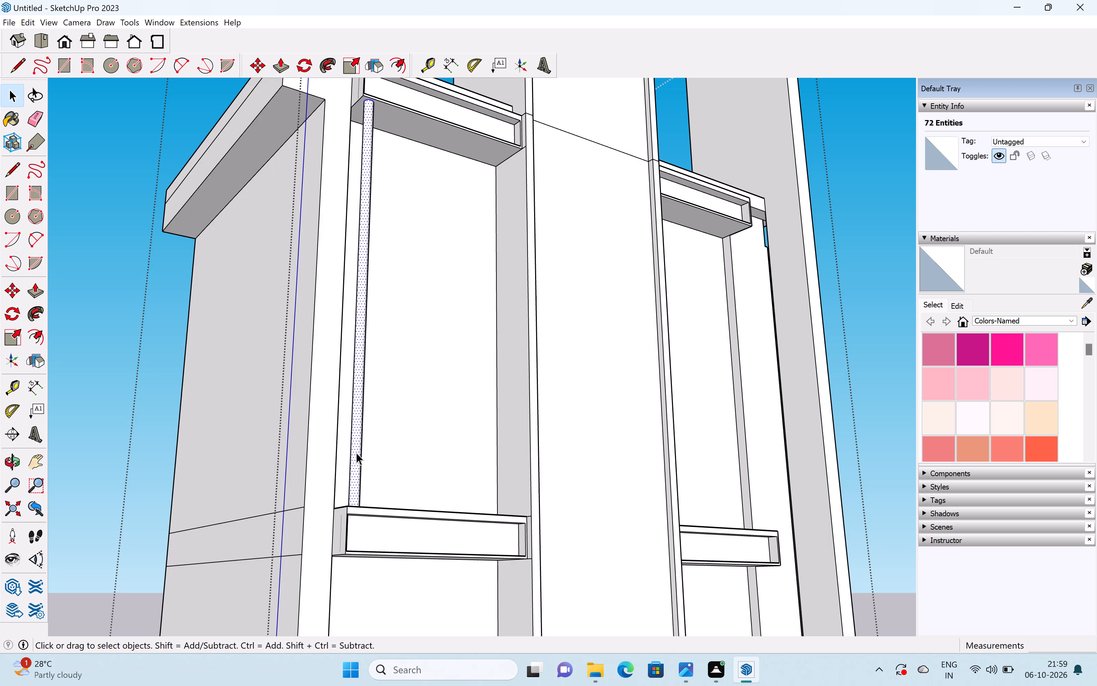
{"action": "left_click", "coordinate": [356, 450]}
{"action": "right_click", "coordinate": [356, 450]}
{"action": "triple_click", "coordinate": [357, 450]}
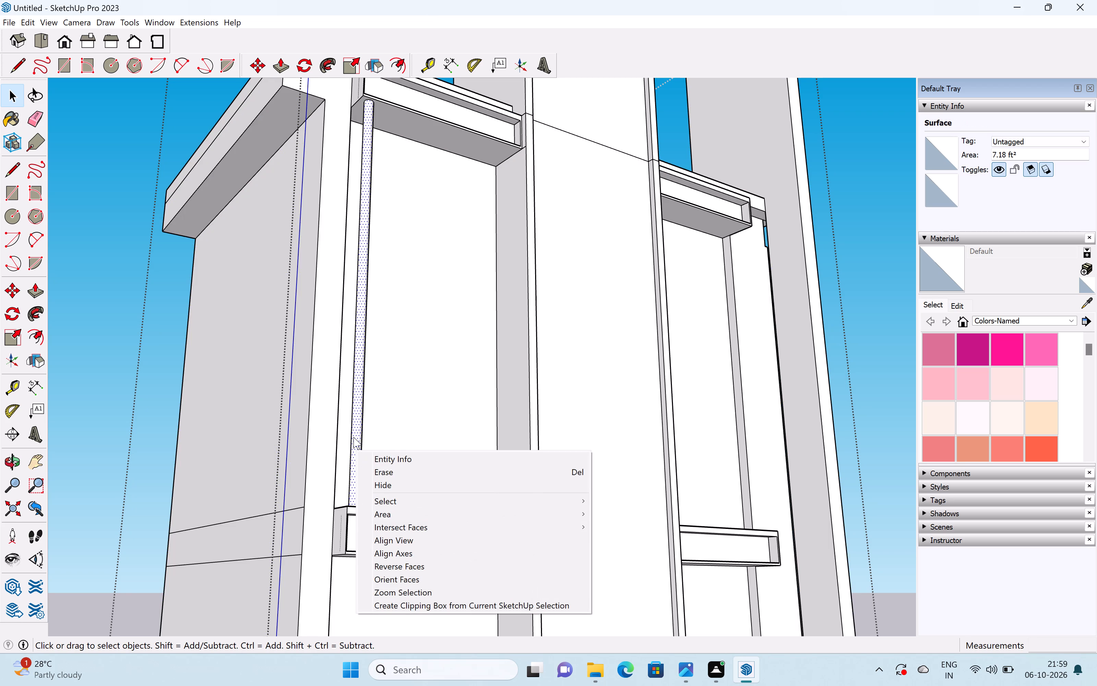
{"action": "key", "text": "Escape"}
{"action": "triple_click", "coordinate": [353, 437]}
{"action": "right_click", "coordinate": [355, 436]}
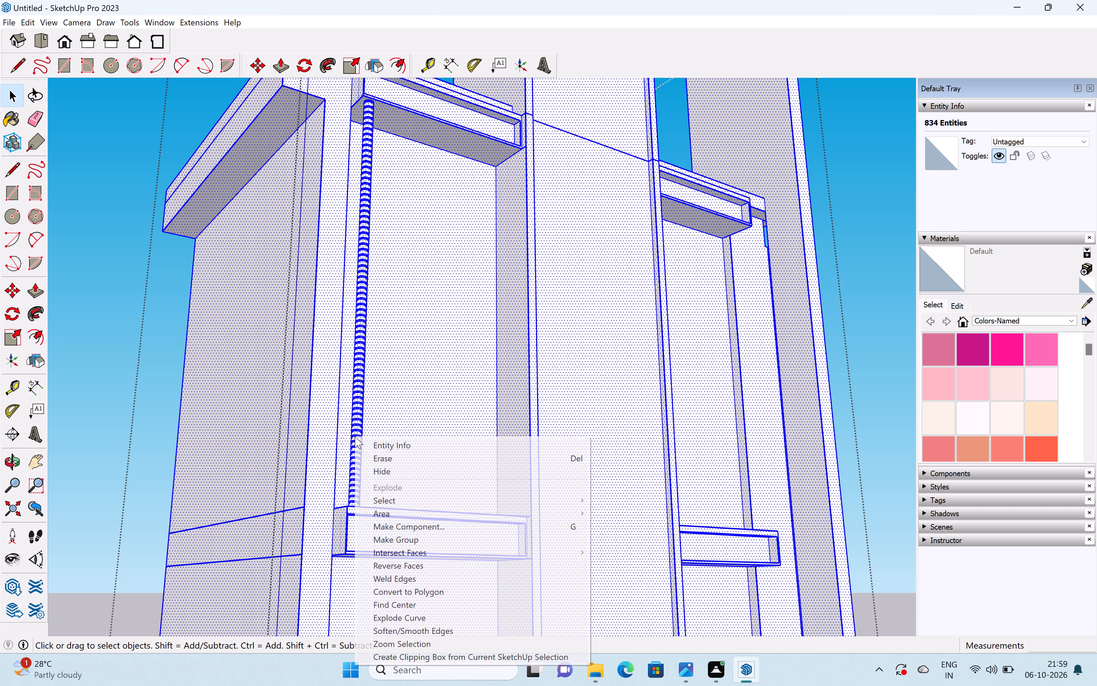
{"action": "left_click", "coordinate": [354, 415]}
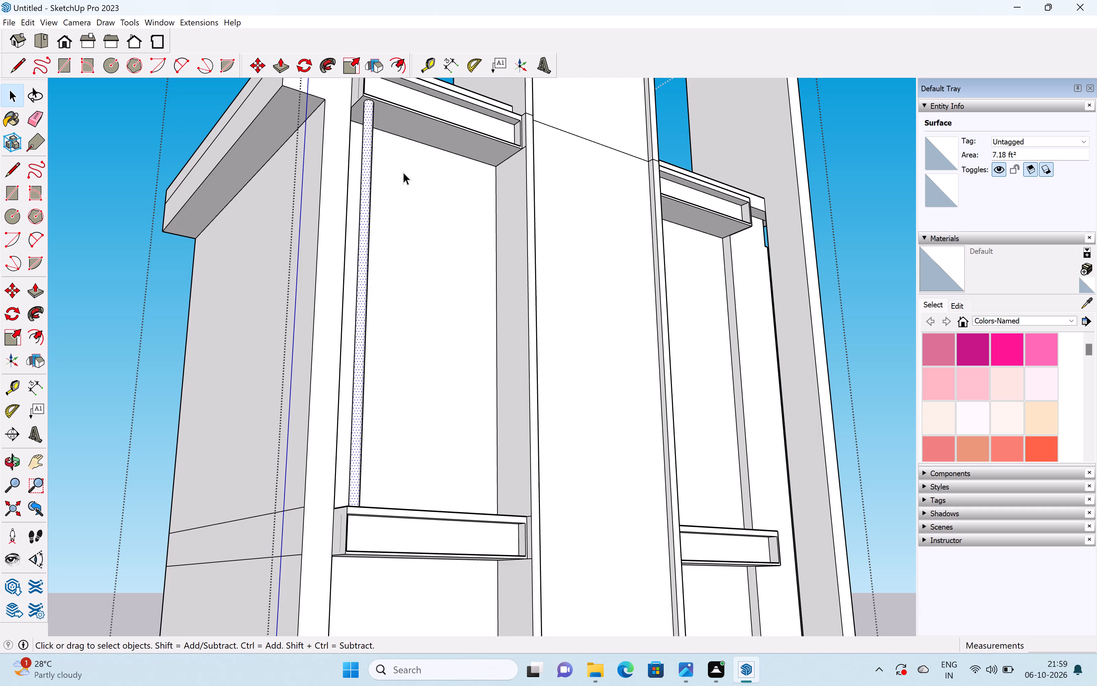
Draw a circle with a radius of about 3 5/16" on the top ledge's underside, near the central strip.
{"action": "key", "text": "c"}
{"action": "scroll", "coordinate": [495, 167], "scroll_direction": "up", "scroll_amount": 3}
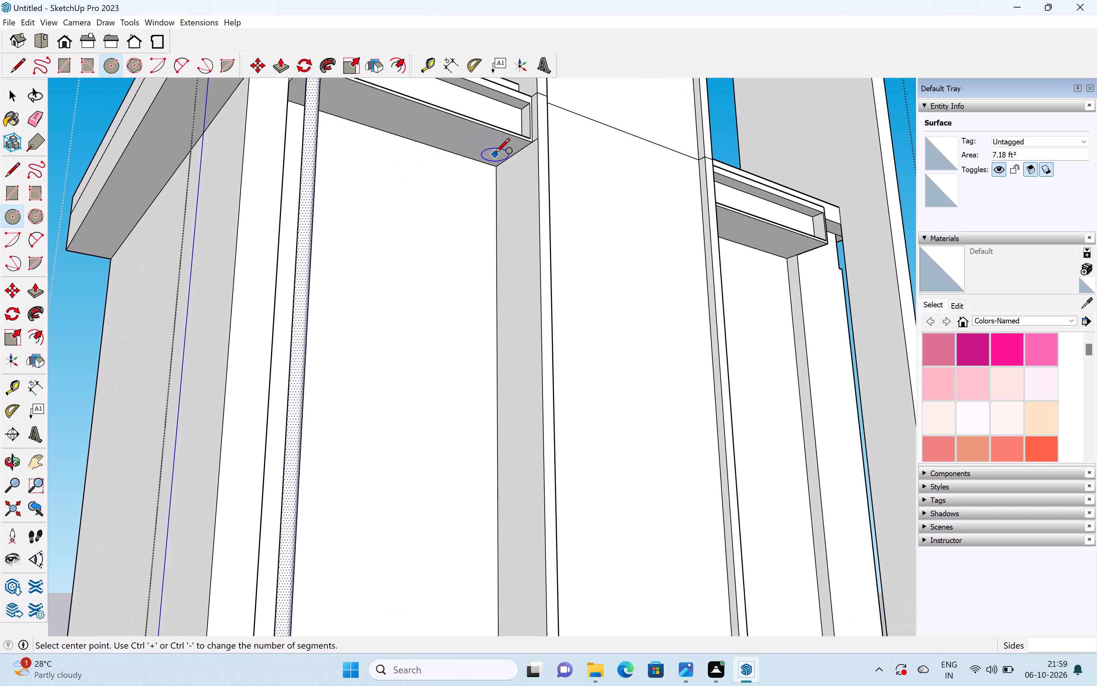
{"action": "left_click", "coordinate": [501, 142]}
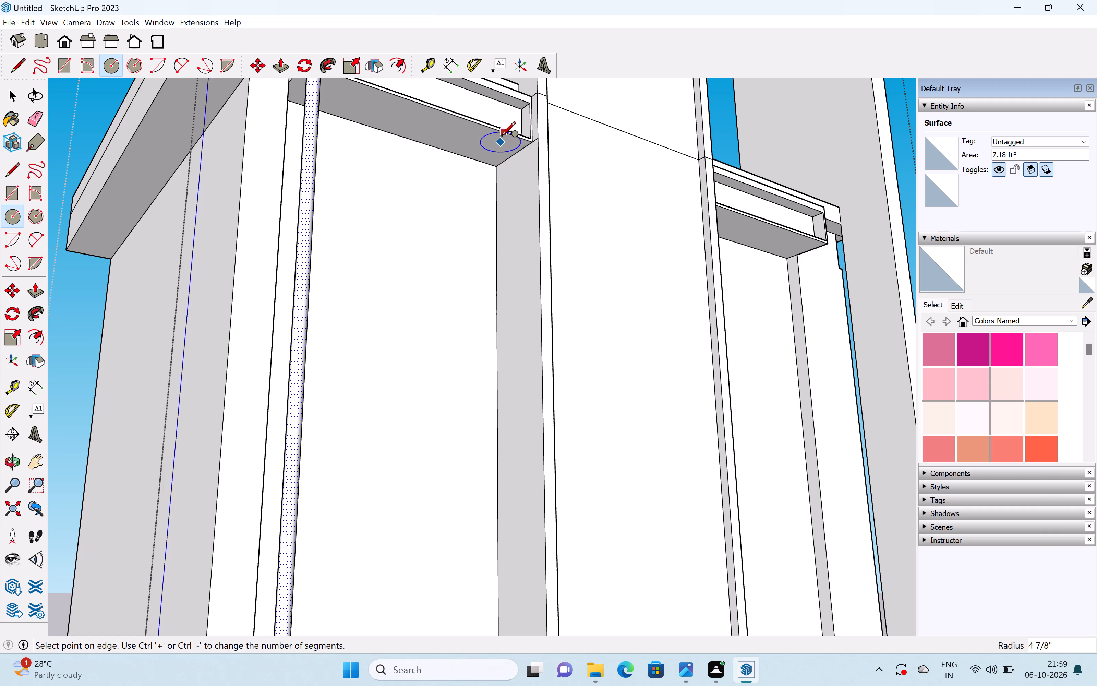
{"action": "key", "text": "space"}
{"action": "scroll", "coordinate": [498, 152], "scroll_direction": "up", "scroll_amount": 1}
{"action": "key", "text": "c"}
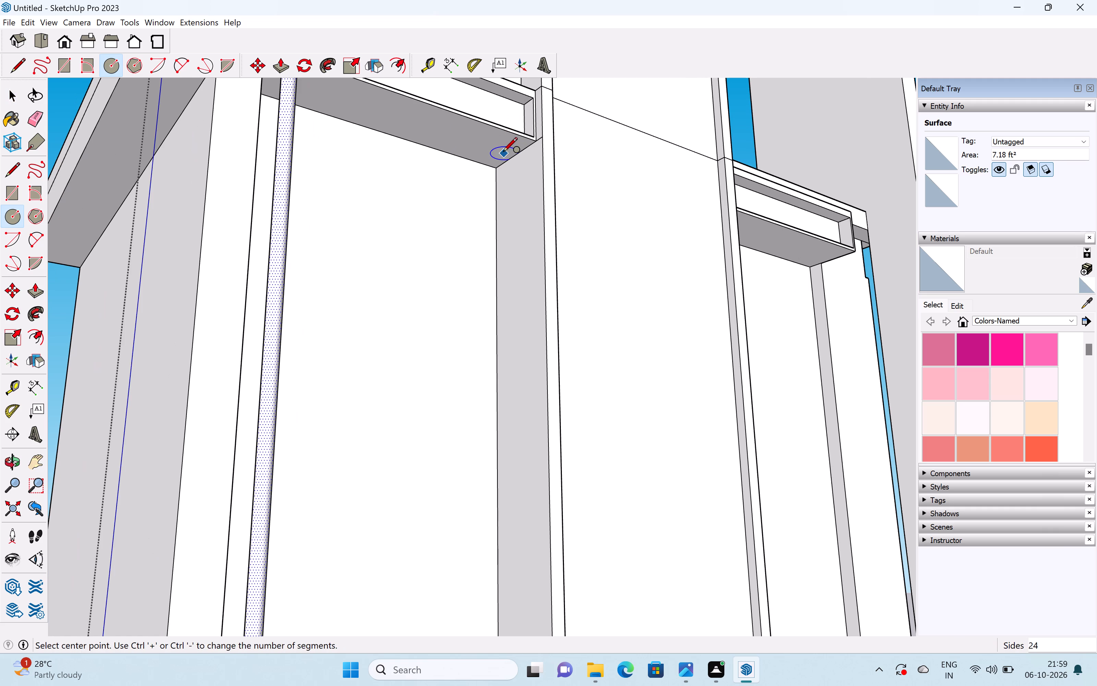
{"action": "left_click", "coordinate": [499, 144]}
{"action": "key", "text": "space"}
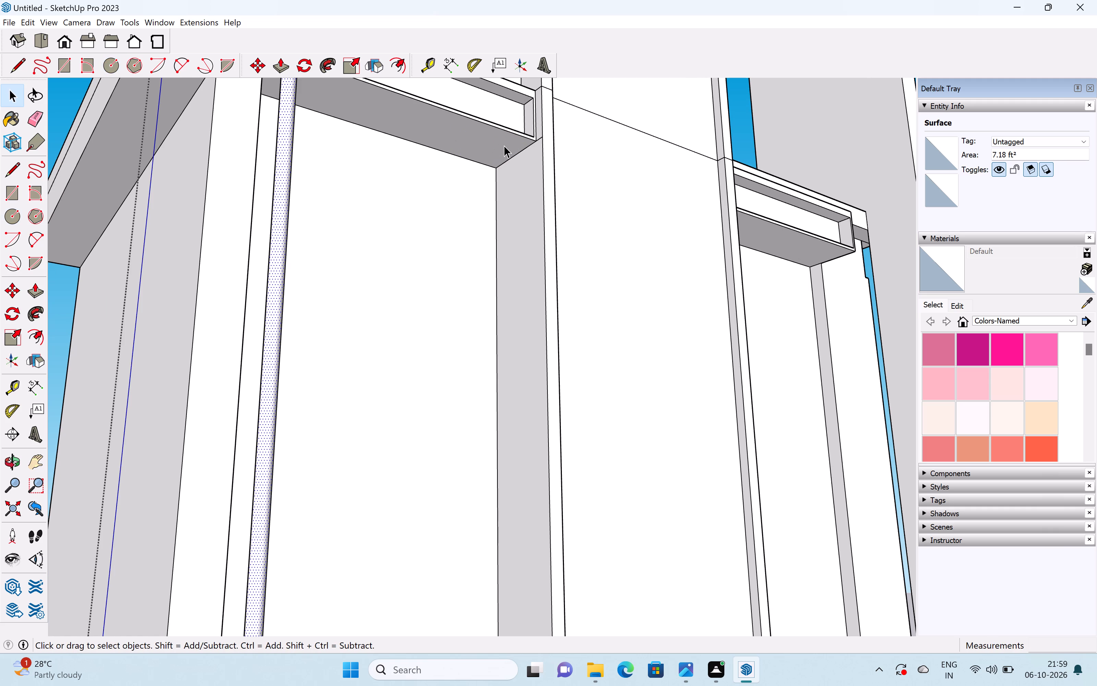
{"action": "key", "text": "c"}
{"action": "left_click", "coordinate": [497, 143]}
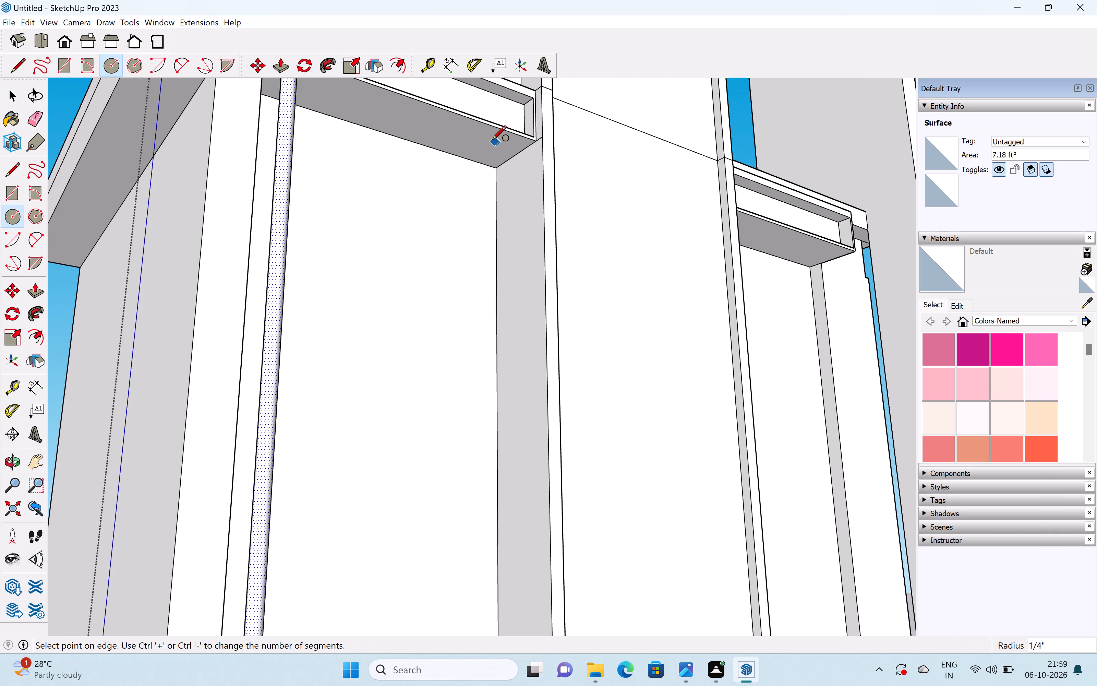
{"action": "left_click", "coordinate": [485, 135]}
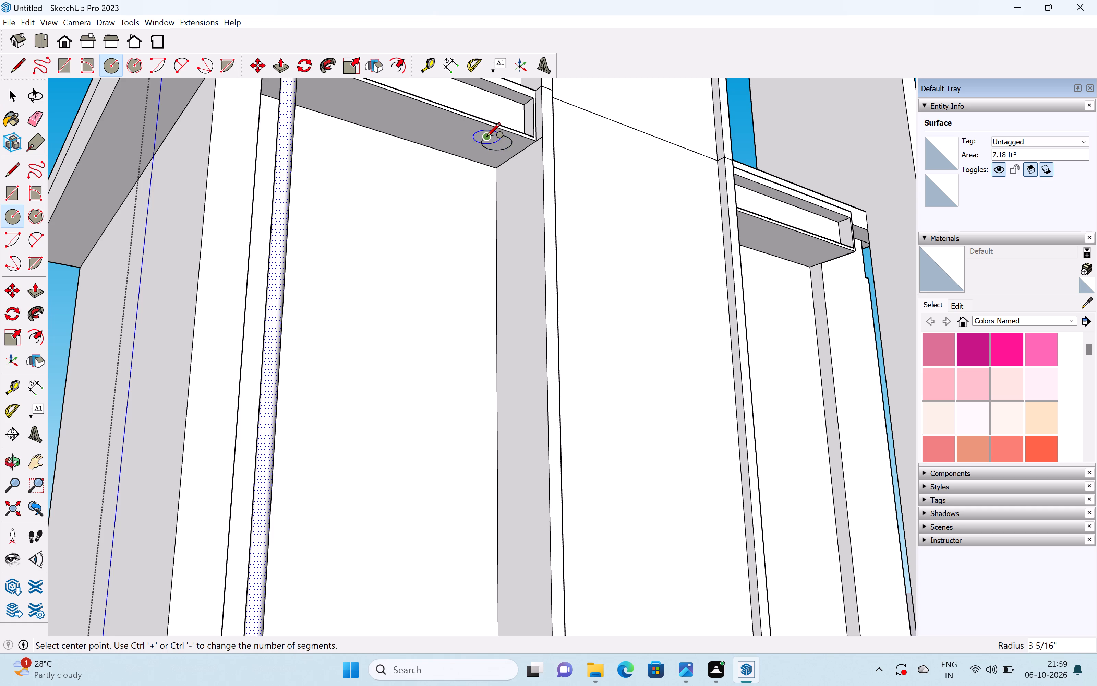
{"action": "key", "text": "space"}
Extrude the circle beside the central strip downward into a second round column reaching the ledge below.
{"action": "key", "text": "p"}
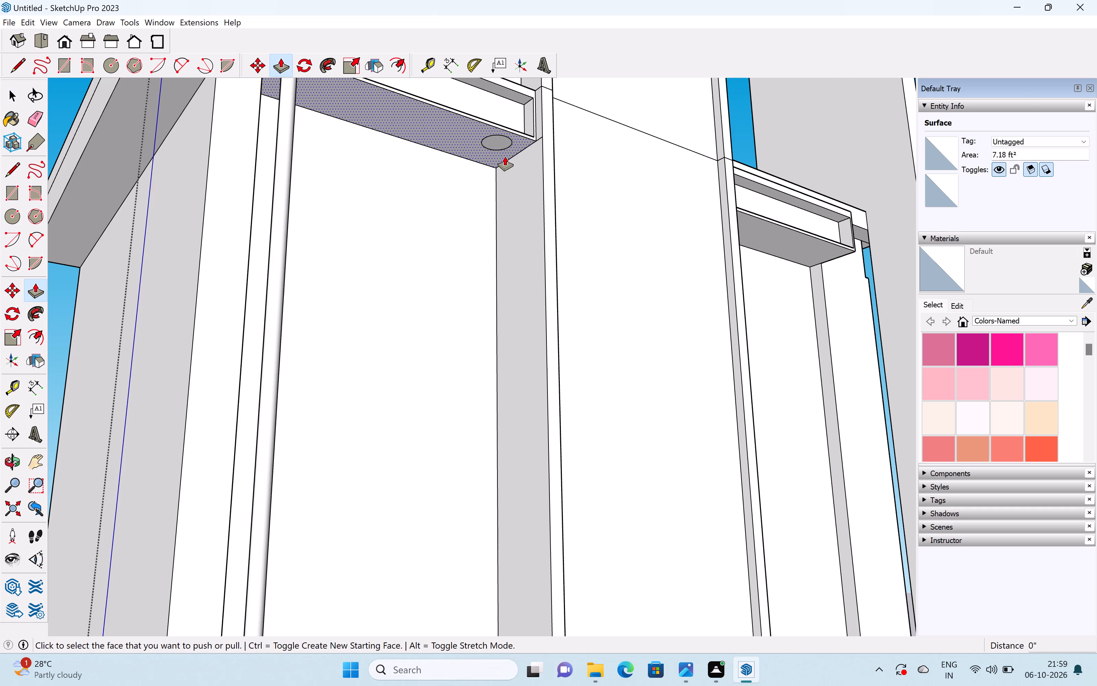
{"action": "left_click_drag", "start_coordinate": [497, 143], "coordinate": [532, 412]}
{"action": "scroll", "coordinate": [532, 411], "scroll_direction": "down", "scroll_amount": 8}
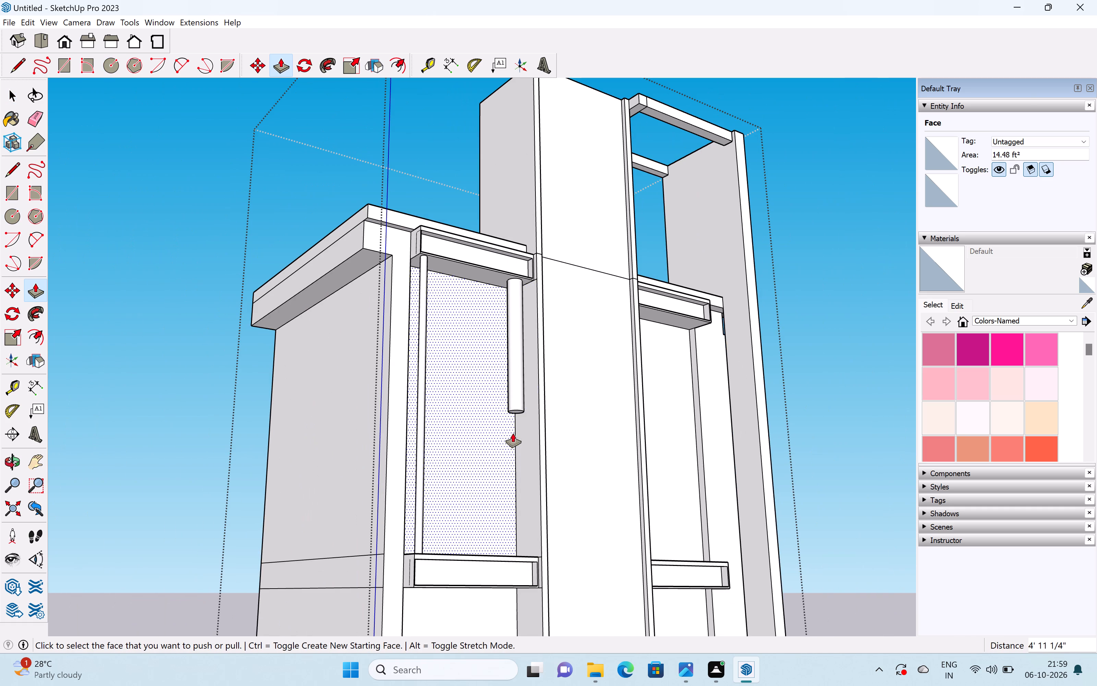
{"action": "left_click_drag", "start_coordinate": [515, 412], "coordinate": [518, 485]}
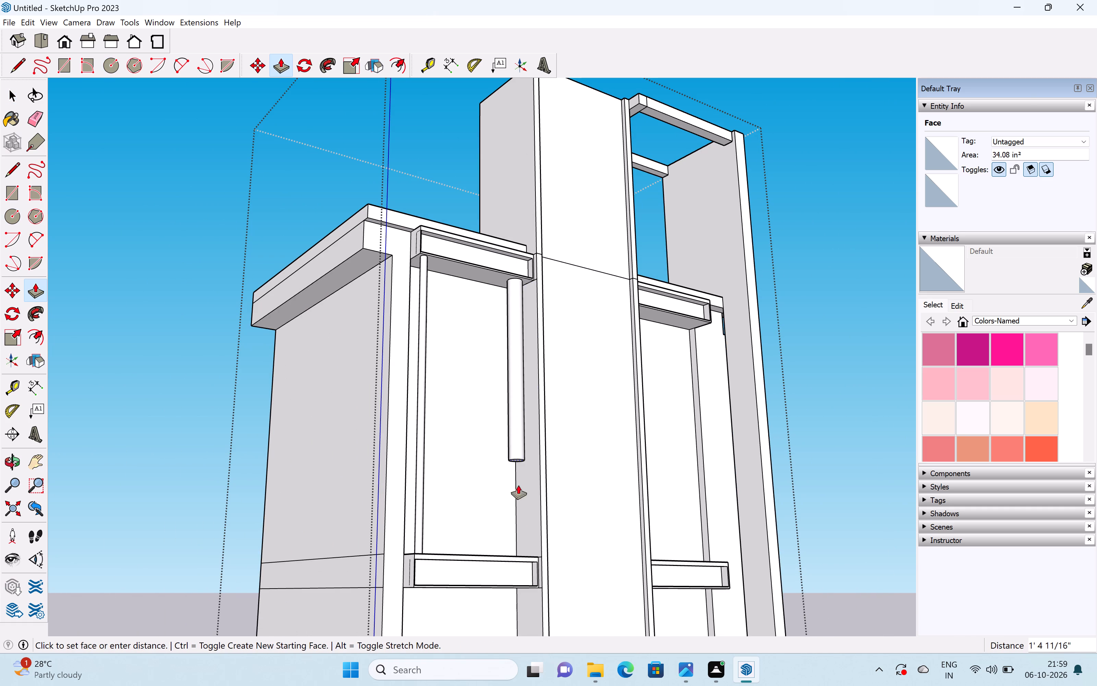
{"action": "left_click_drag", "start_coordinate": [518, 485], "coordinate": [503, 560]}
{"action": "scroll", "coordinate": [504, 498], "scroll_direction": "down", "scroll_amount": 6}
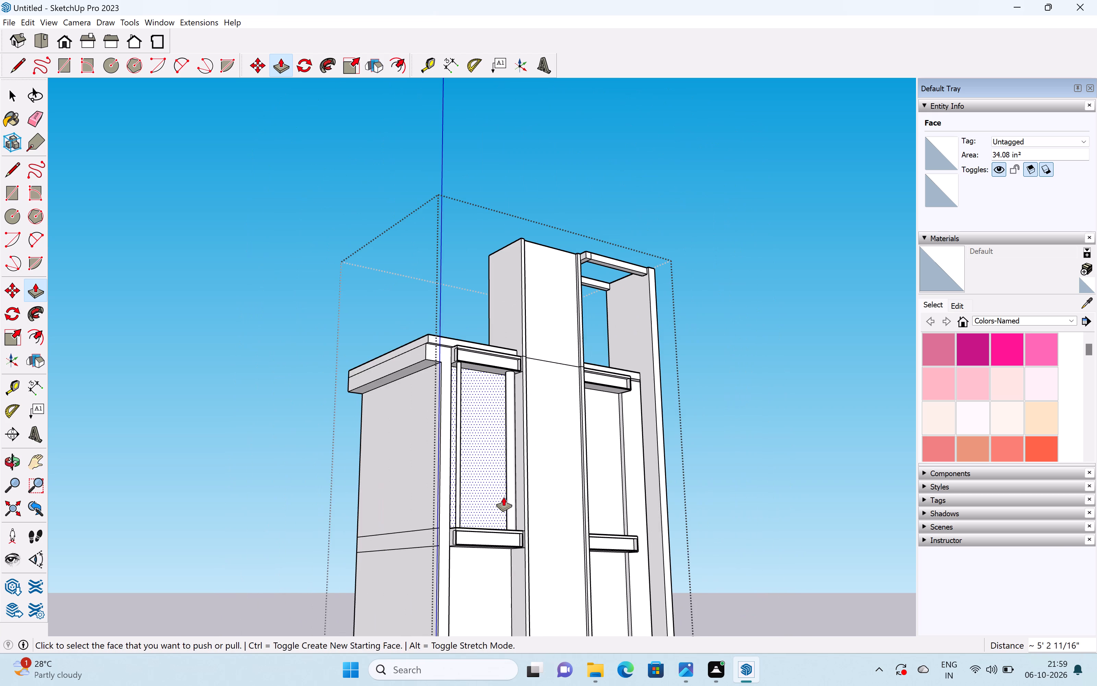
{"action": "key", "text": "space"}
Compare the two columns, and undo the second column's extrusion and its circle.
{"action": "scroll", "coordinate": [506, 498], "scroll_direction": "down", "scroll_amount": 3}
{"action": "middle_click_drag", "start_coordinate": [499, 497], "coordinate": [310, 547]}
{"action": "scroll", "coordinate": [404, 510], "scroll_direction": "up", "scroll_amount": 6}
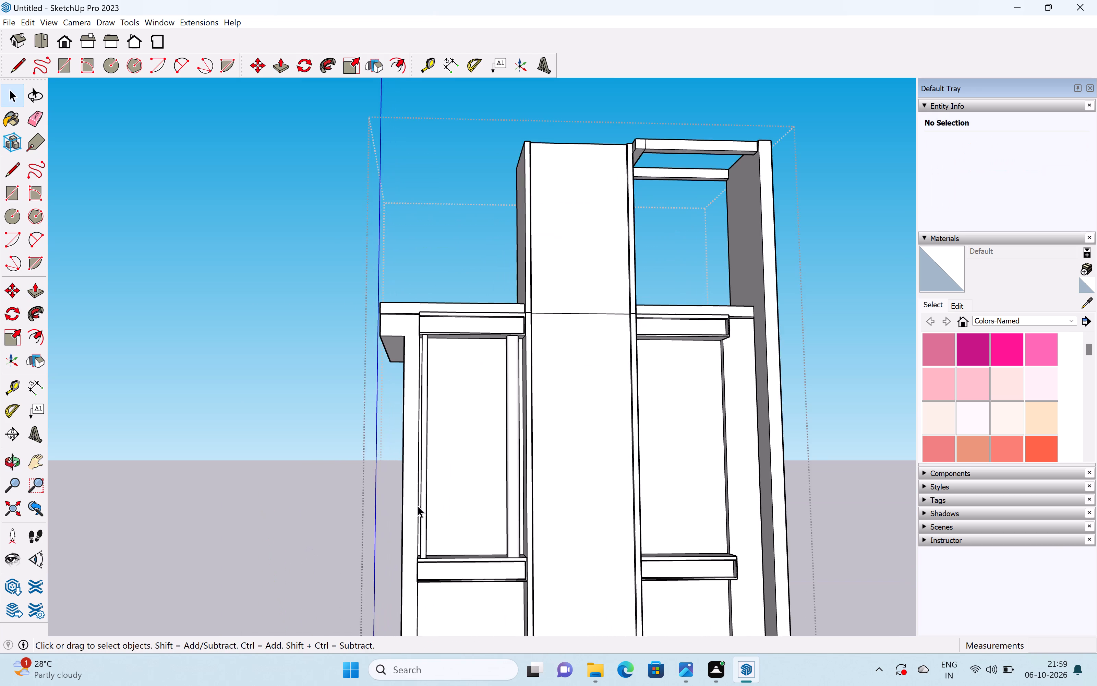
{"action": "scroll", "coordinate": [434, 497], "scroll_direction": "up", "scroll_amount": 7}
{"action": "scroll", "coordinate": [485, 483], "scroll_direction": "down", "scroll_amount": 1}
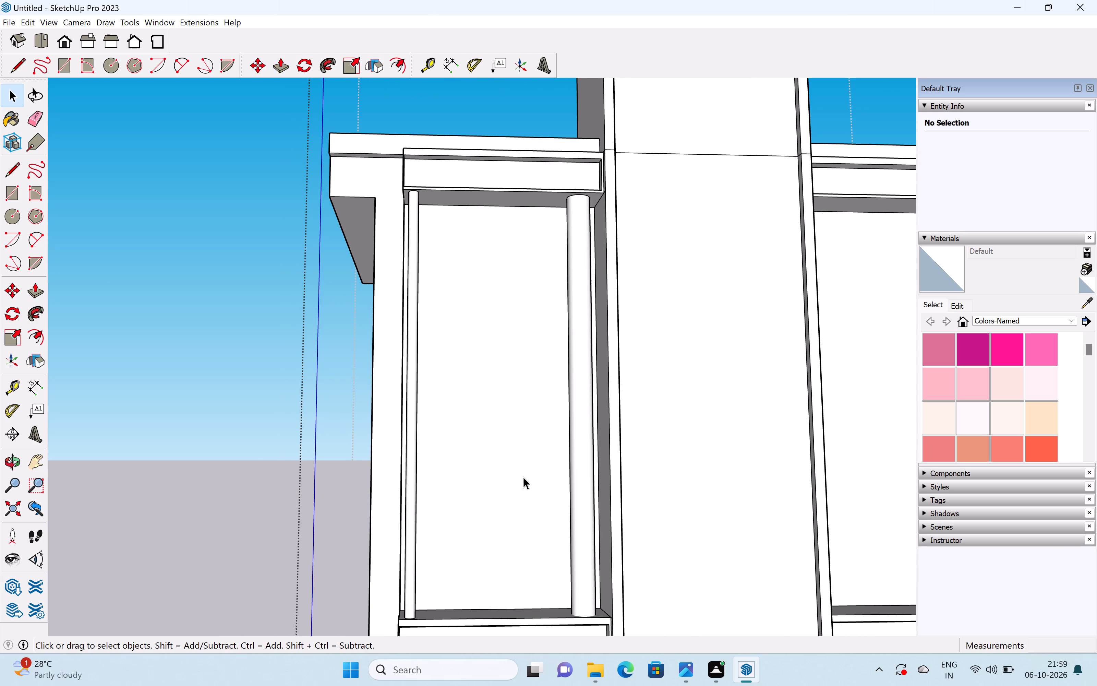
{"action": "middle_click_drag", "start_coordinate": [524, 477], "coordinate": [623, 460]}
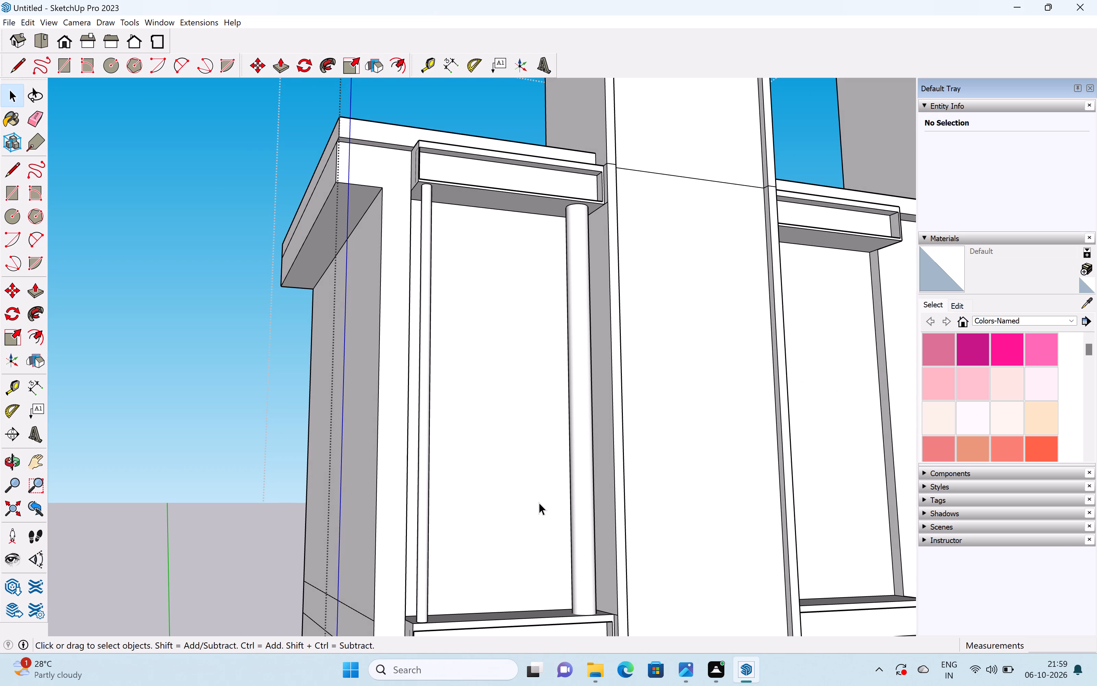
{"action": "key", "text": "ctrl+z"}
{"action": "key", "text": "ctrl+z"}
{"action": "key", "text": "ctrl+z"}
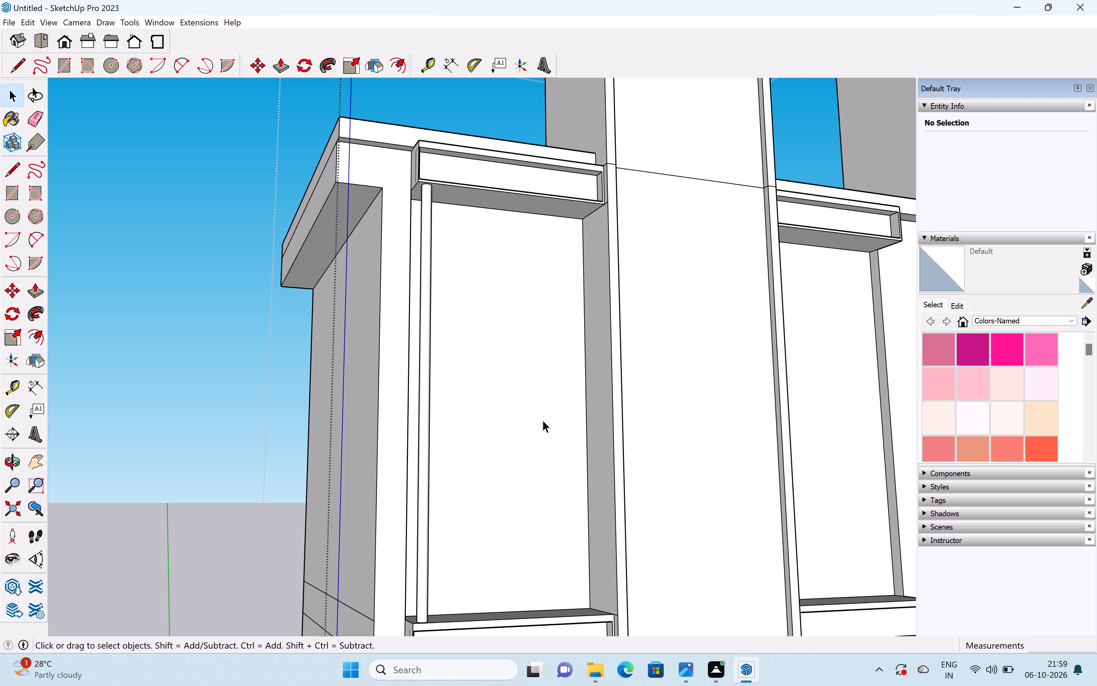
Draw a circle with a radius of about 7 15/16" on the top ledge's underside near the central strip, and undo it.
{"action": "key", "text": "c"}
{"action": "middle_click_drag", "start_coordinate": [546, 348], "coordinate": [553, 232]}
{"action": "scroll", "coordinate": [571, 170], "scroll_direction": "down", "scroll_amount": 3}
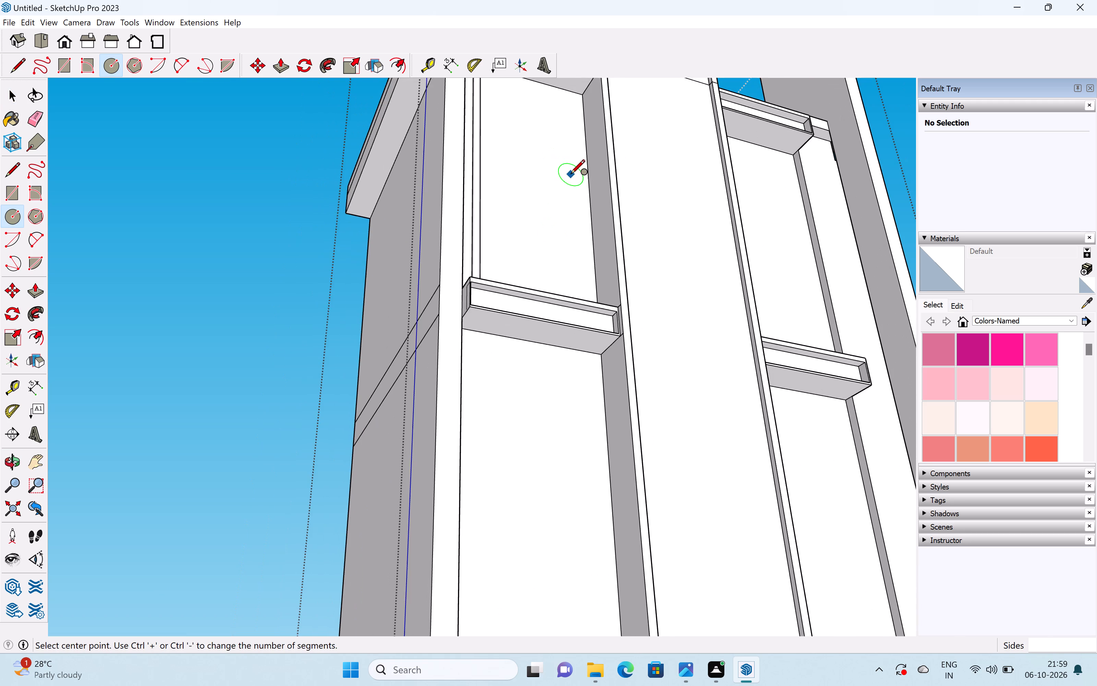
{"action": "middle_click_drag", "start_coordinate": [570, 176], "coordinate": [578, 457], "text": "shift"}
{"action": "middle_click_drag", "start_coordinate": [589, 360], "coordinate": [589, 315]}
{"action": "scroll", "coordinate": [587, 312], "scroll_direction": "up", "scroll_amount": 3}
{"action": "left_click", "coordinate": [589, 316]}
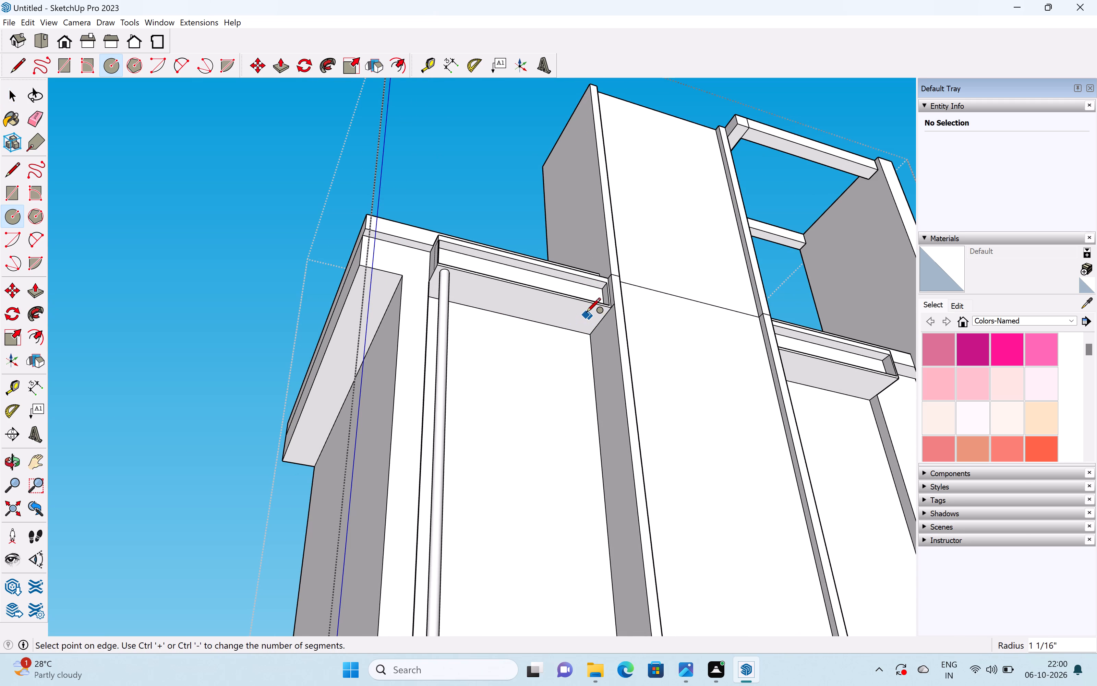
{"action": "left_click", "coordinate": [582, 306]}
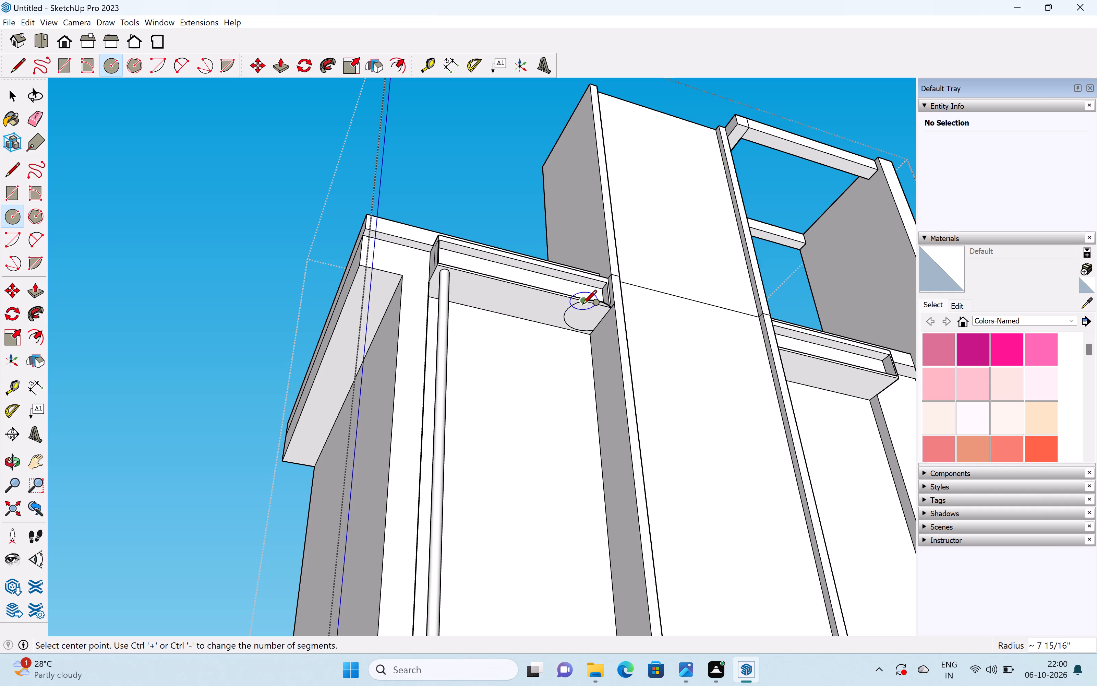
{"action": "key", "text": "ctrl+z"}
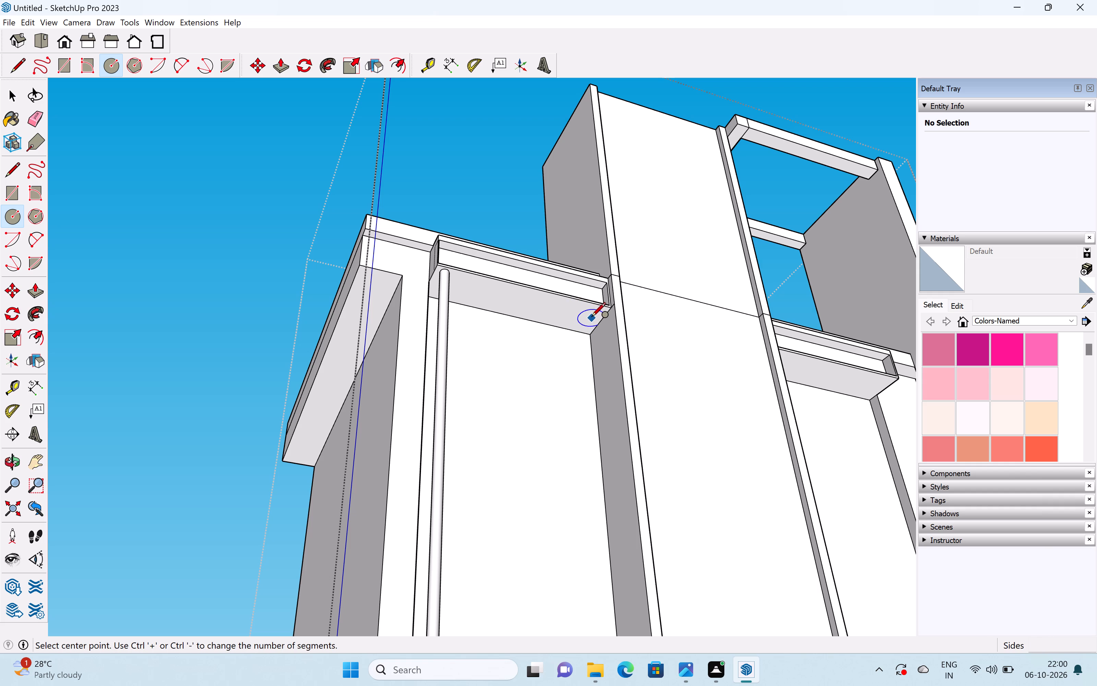
Draw a circle with a radius of about 2 1/16" on the top ledge's underside, near the central strip.
{"action": "left_click", "coordinate": [588, 315]}
{"action": "left_click", "coordinate": [583, 310]}
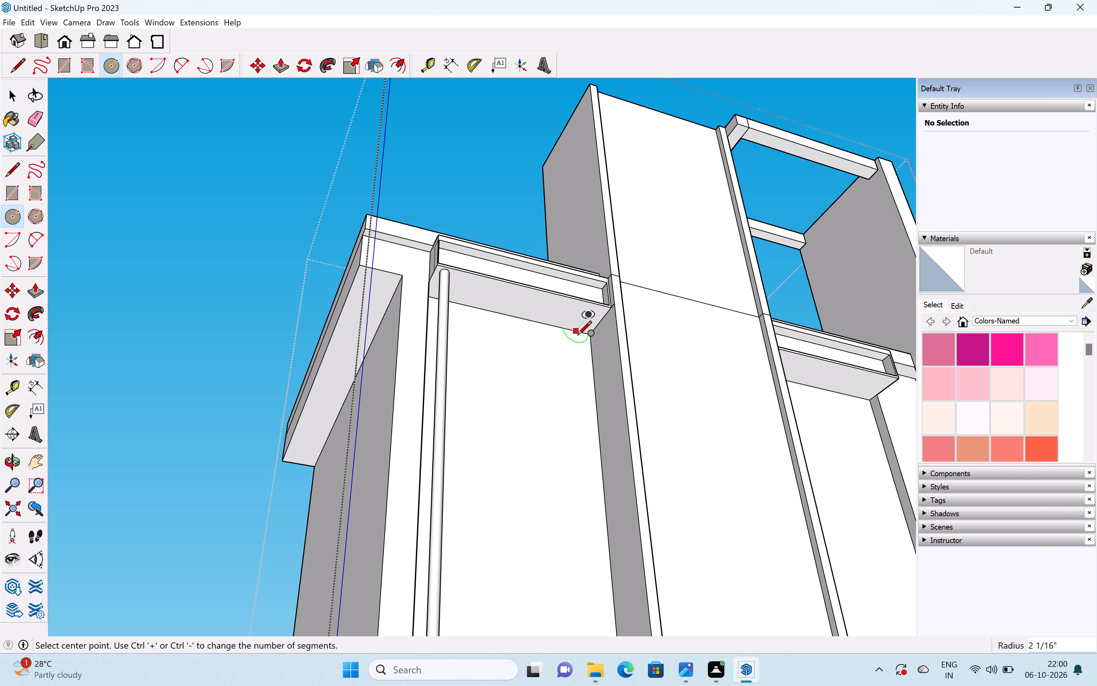
{"action": "key", "text": "space"}
Extrude the circle beside the central strip downward into a second round column reaching the ledge below.
{"action": "scroll", "coordinate": [586, 328], "scroll_direction": "up", "scroll_amount": 4}
{"action": "key", "text": "p"}
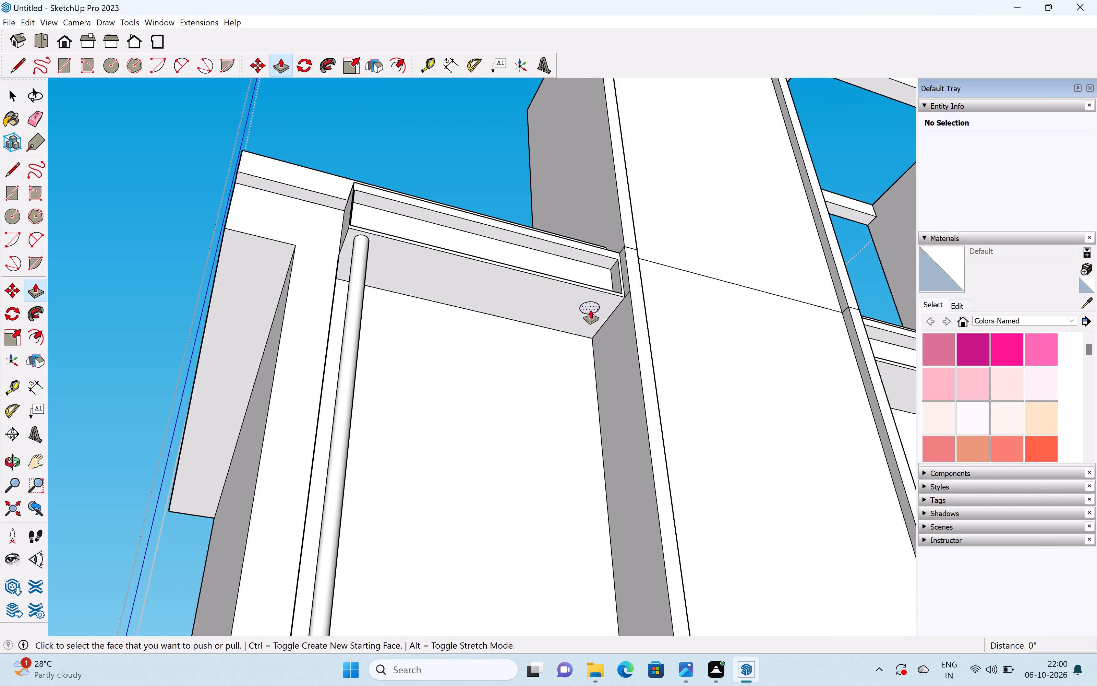
{"action": "left_click_drag", "start_coordinate": [591, 309], "coordinate": [585, 592]}
{"action": "scroll", "coordinate": [583, 582], "scroll_direction": "down", "scroll_amount": 13}
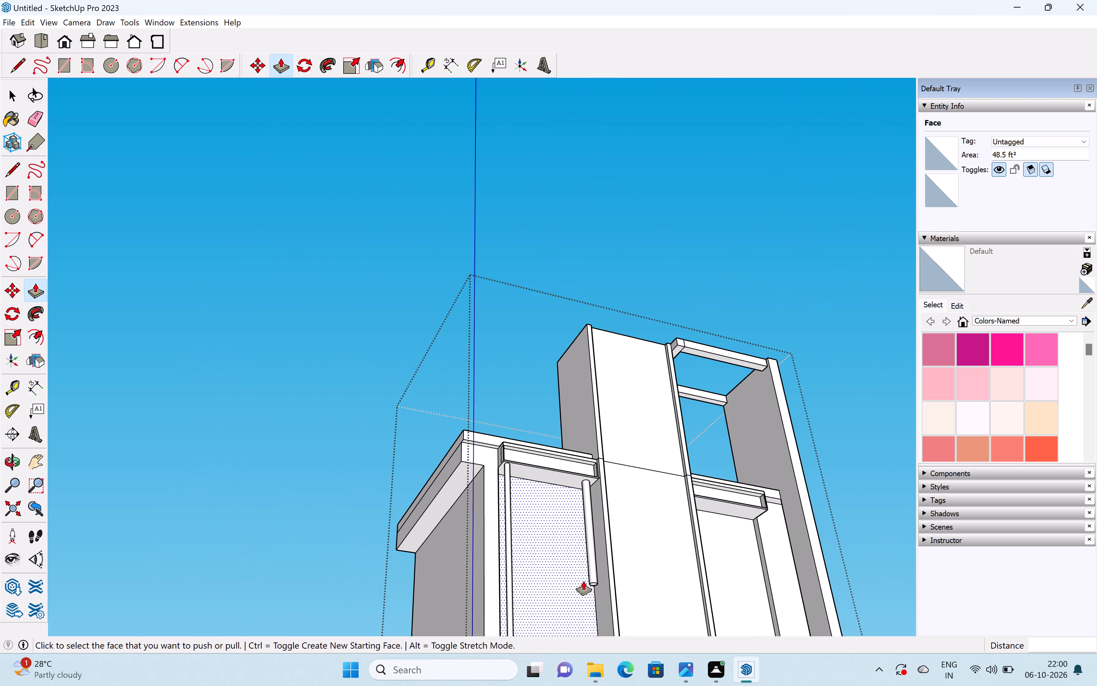
{"action": "middle_click_drag", "start_coordinate": [583, 580], "coordinate": [510, 363], "text": "shift"}
{"action": "left_click_drag", "start_coordinate": [516, 362], "coordinate": [517, 414]}
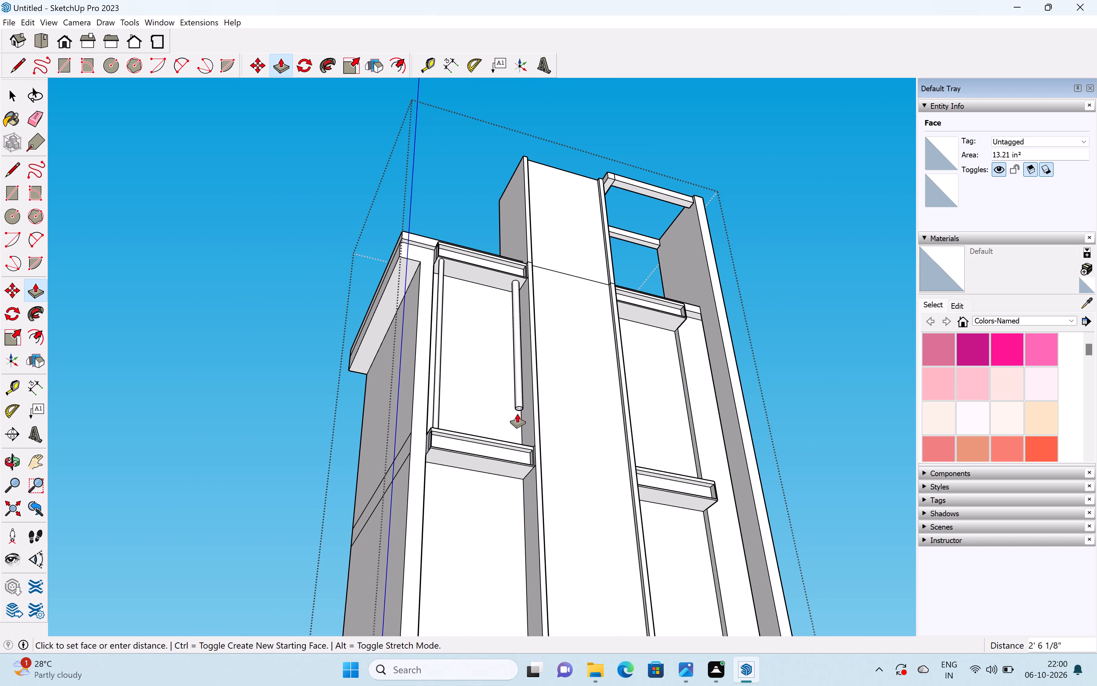
{"action": "left_click_drag", "start_coordinate": [517, 414], "coordinate": [518, 448]}
{"action": "scroll", "coordinate": [507, 437], "scroll_direction": "down", "scroll_amount": 8}
{"action": "key", "text": "space"}
Examine the second column from the front, including where its base meets the lower ledge.
{"action": "scroll", "coordinate": [642, 394], "scroll_direction": "down", "scroll_amount": 1}
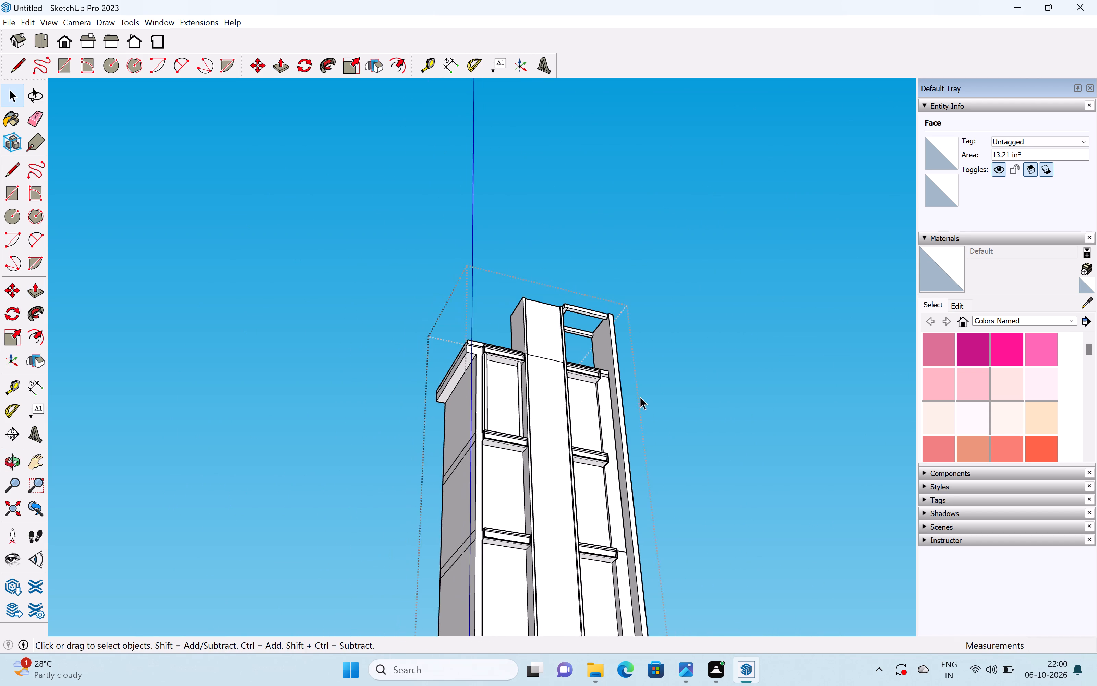
{"action": "middle_click_drag", "start_coordinate": [636, 402], "coordinate": [534, 533]}
{"action": "middle_click_drag", "start_coordinate": [488, 456], "coordinate": [421, 547]}
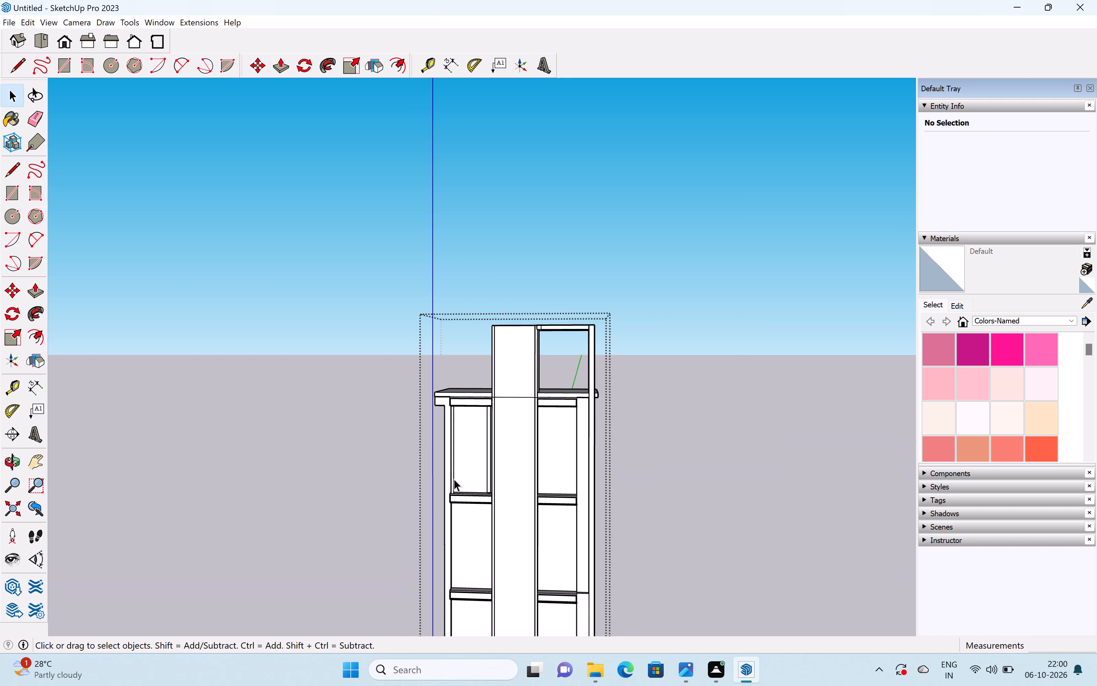
{"action": "scroll", "coordinate": [470, 458], "scroll_direction": "up", "scroll_amount": 11}
{"action": "middle_click_drag", "start_coordinate": [479, 516], "coordinate": [467, 523]}
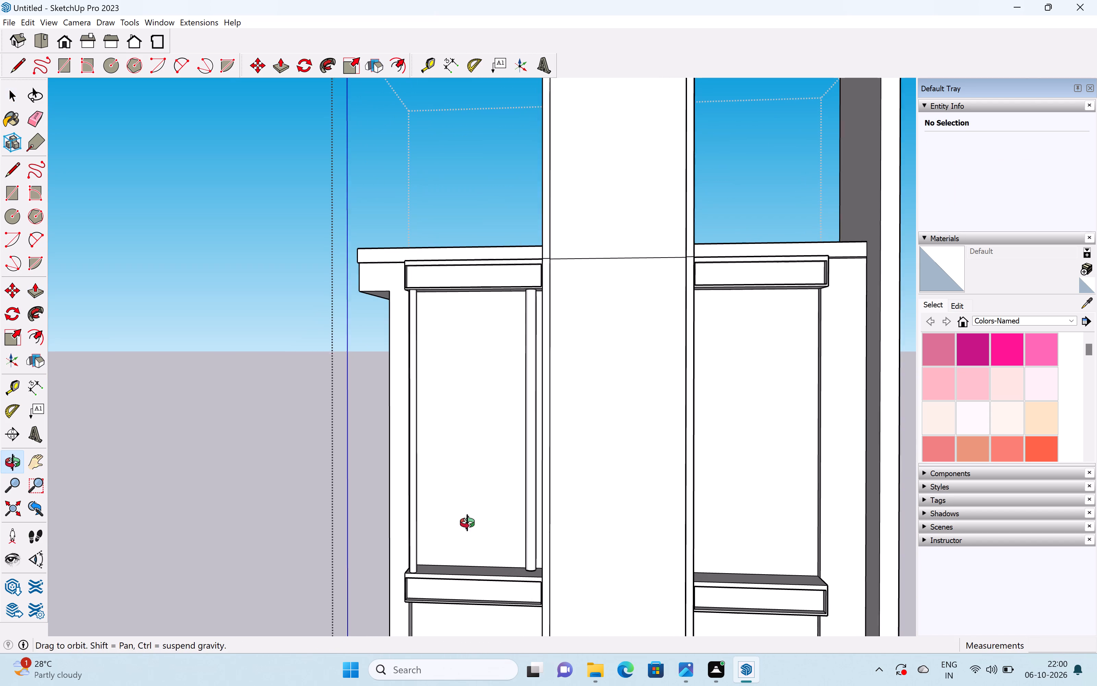
{"action": "middle_click_drag", "start_coordinate": [467, 523], "coordinate": [417, 531]}
{"action": "scroll", "coordinate": [443, 580], "scroll_direction": "up", "scroll_amount": 7}
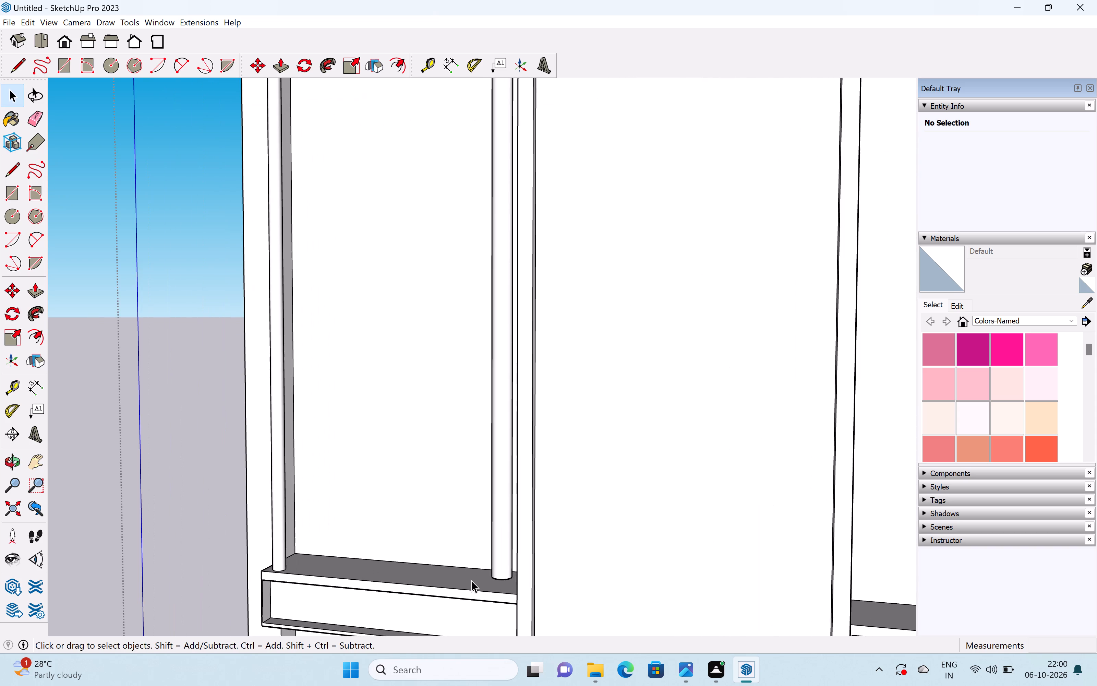
{"action": "scroll", "coordinate": [473, 571], "scroll_direction": "down", "scroll_amount": 5}
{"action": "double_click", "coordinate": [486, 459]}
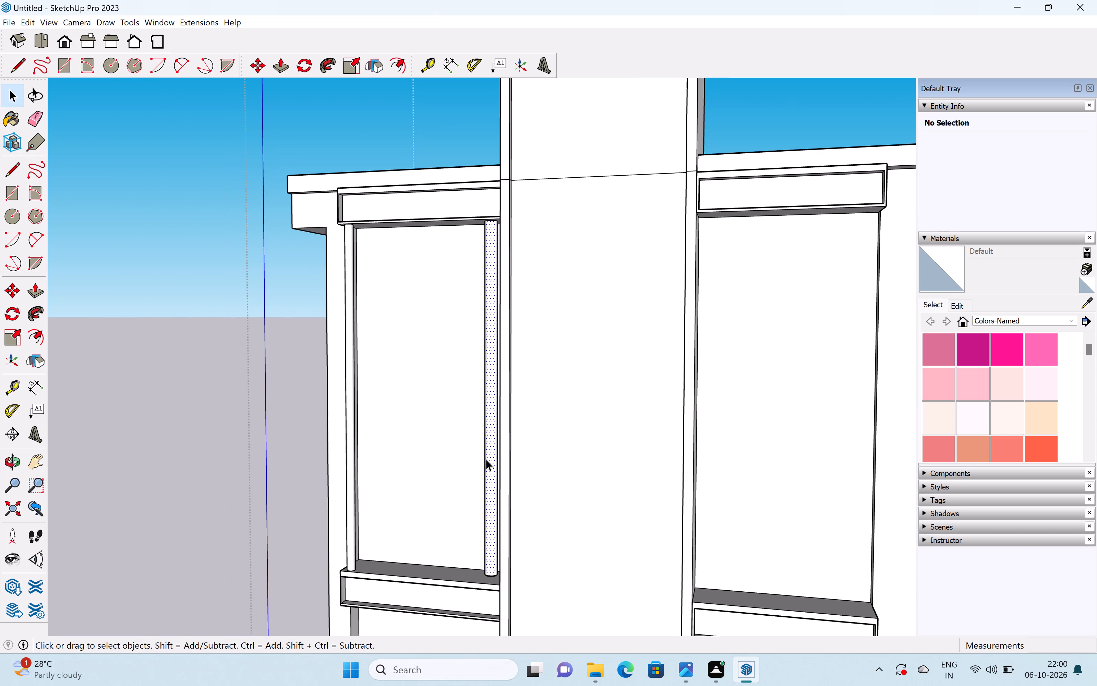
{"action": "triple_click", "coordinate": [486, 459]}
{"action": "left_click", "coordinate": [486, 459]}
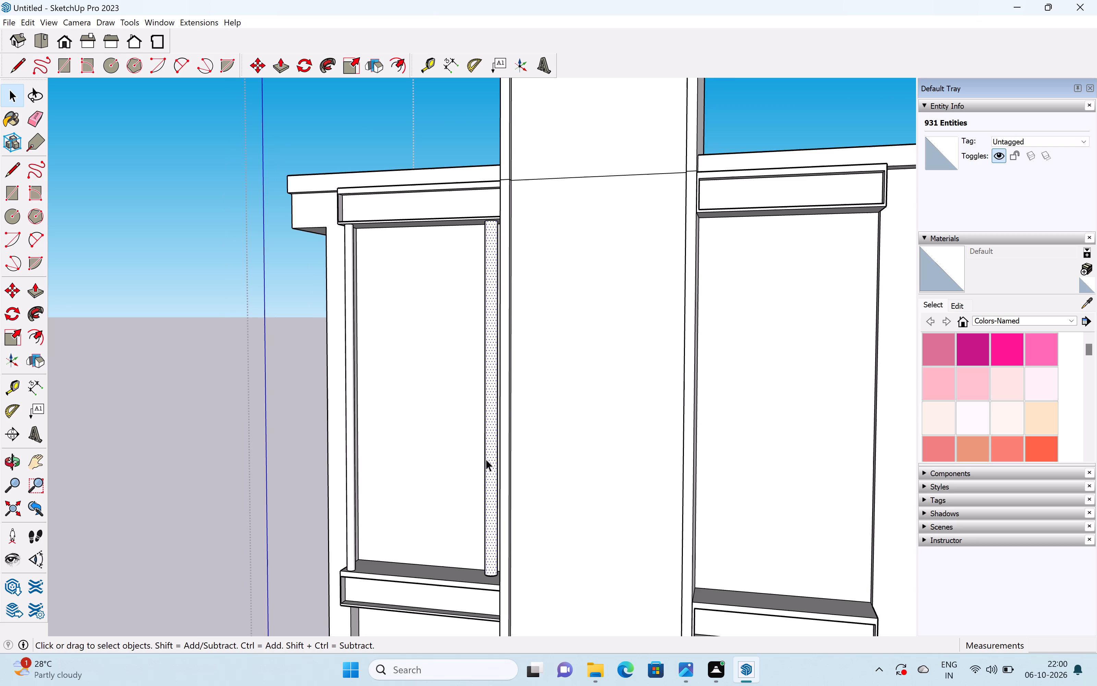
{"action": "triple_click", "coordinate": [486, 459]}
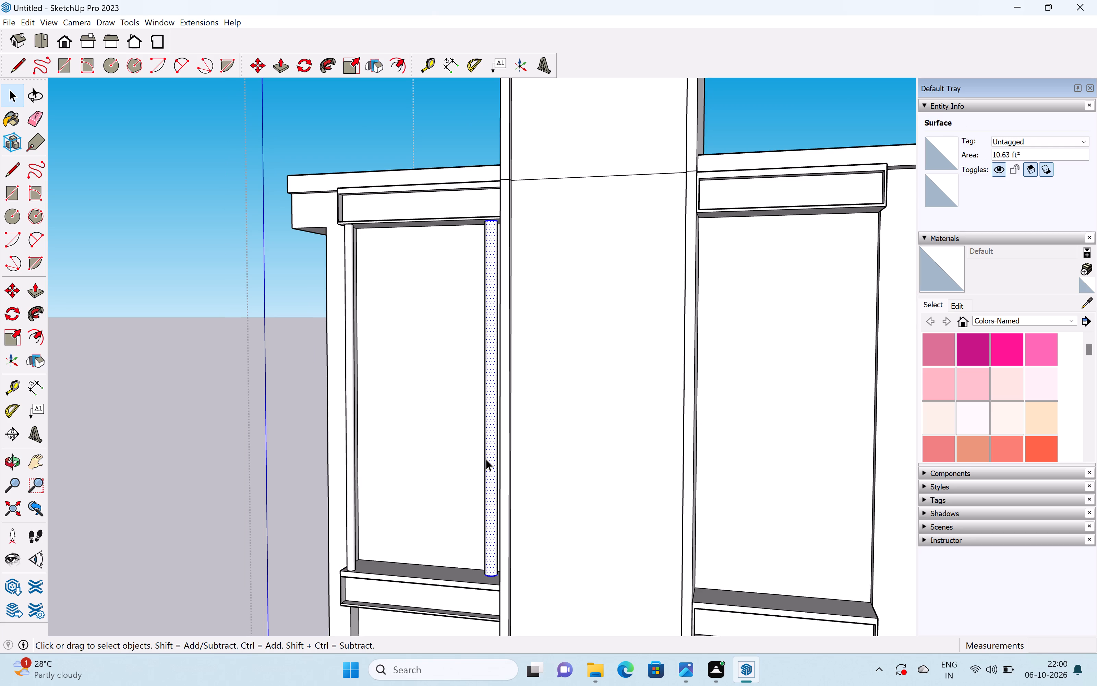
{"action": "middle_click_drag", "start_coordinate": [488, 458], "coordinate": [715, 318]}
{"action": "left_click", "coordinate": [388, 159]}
Move the second column about 4 7/8" toward the central strip, and fine-tune its position beneath the top ledge.
{"action": "scroll", "coordinate": [478, 304], "scroll_direction": "up", "scroll_amount": 2}
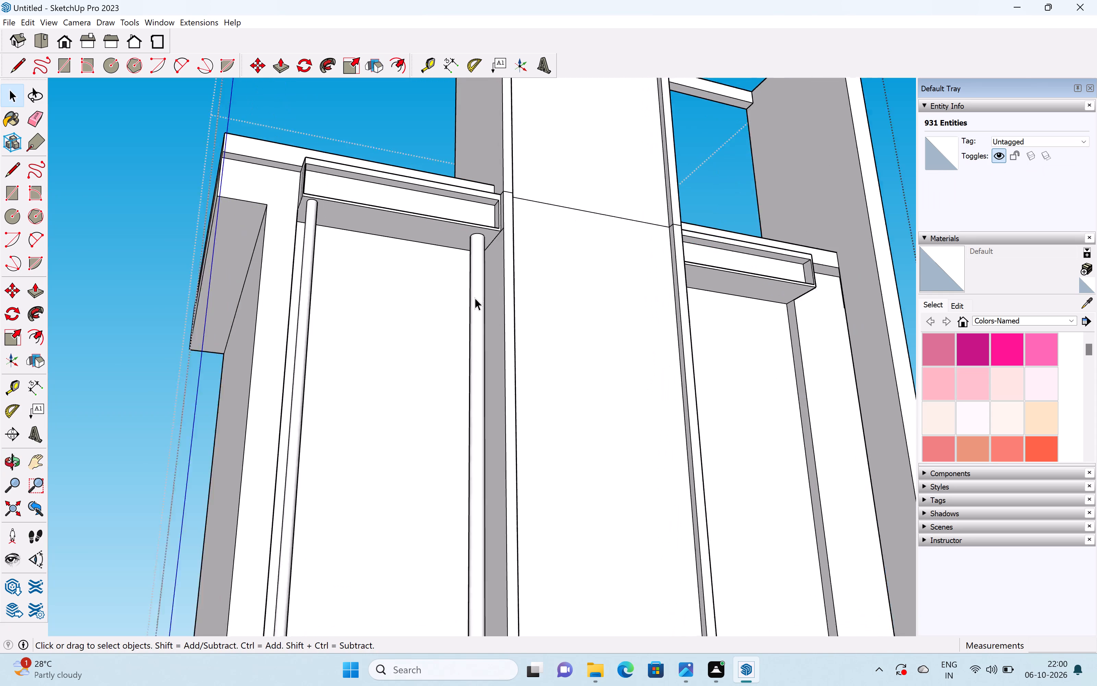
{"action": "scroll", "coordinate": [475, 298], "scroll_direction": "up", "scroll_amount": 3}
{"action": "left_click", "coordinate": [476, 256]}
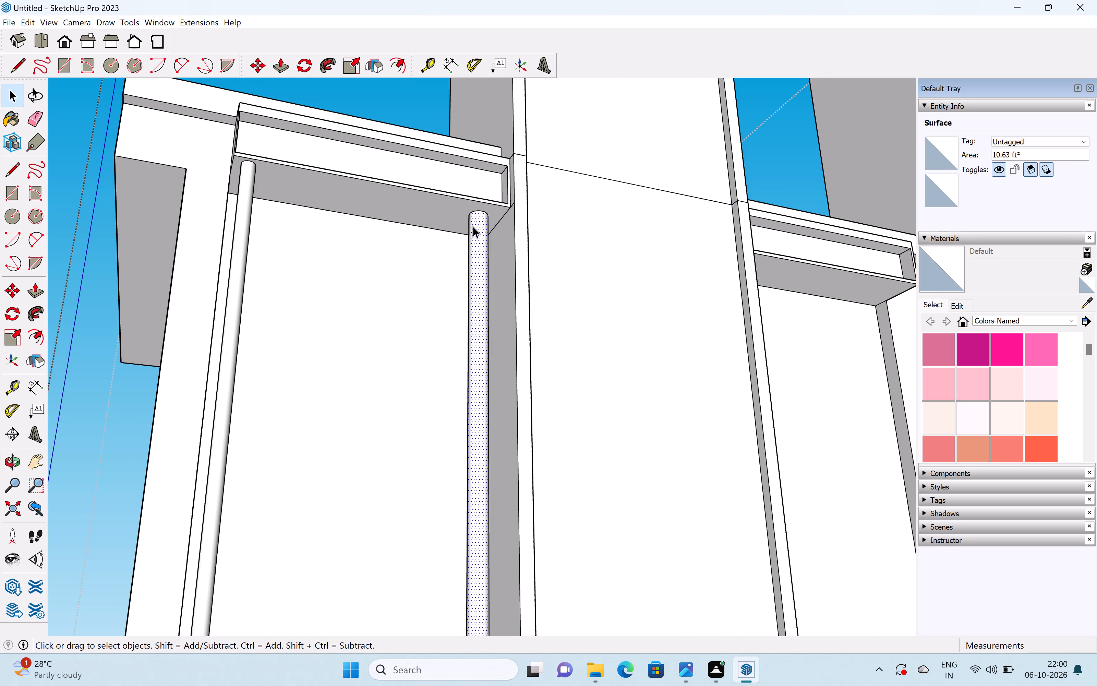
{"action": "key", "text": "m"}
{"action": "left_click", "coordinate": [472, 214]}
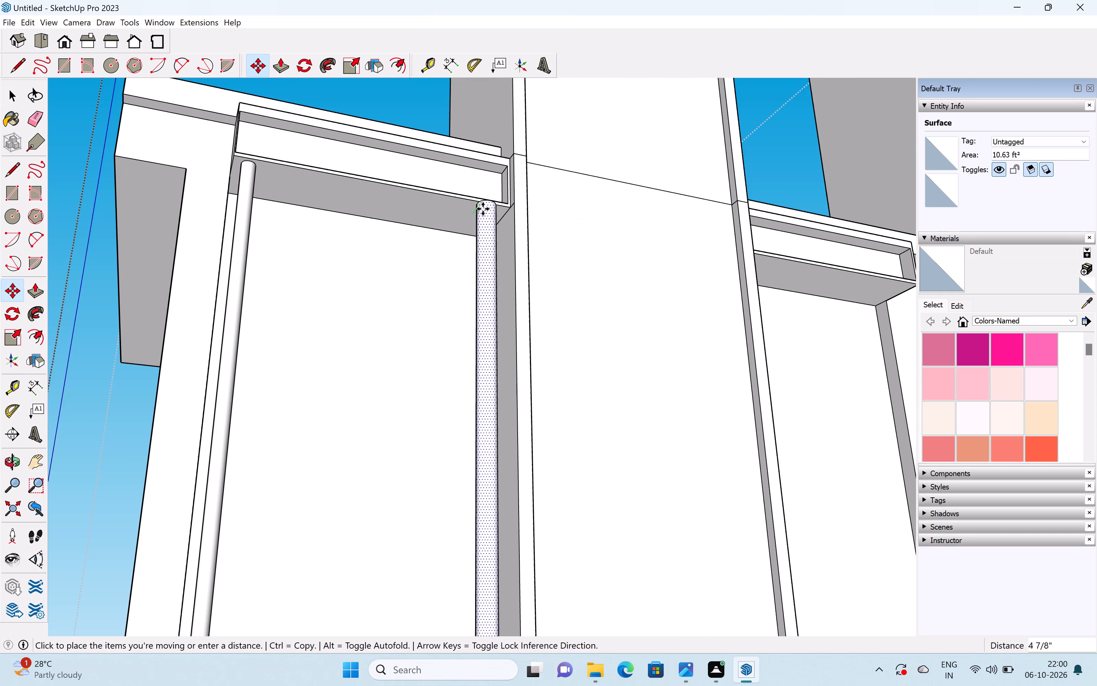
{"action": "left_click", "coordinate": [482, 212]}
{"action": "middle_click_drag", "start_coordinate": [490, 243], "coordinate": [588, 246]}
{"action": "scroll", "coordinate": [587, 246], "scroll_direction": "down", "scroll_amount": 1}
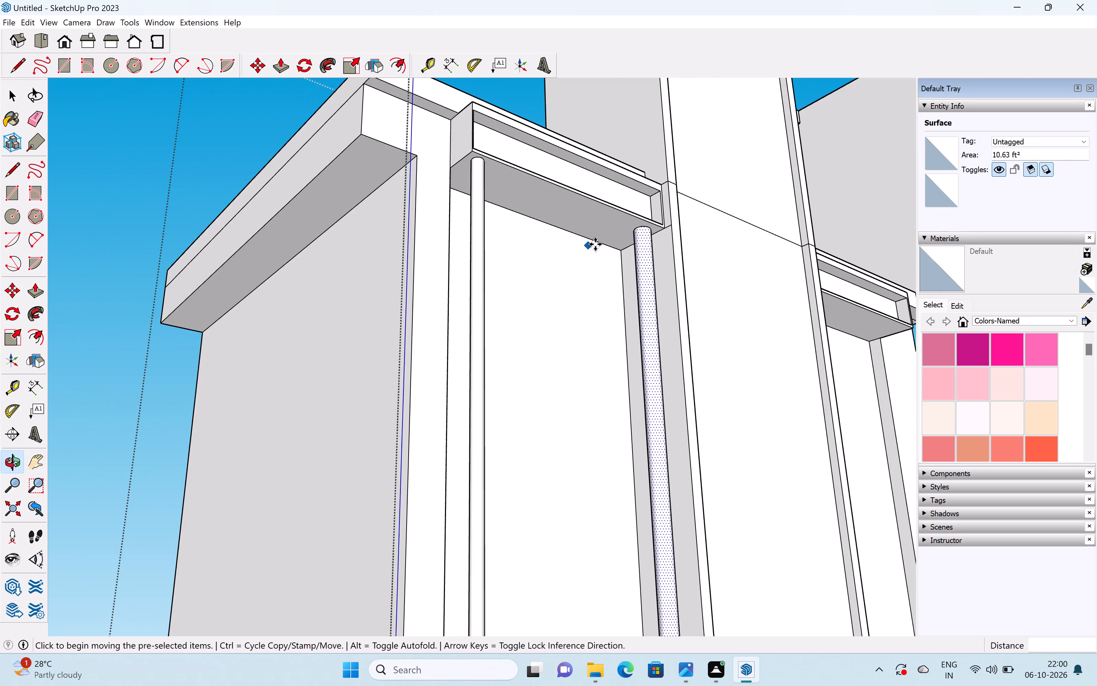
{"action": "scroll", "coordinate": [632, 233], "scroll_direction": "up", "scroll_amount": 4}
{"action": "left_click", "coordinate": [642, 232]}
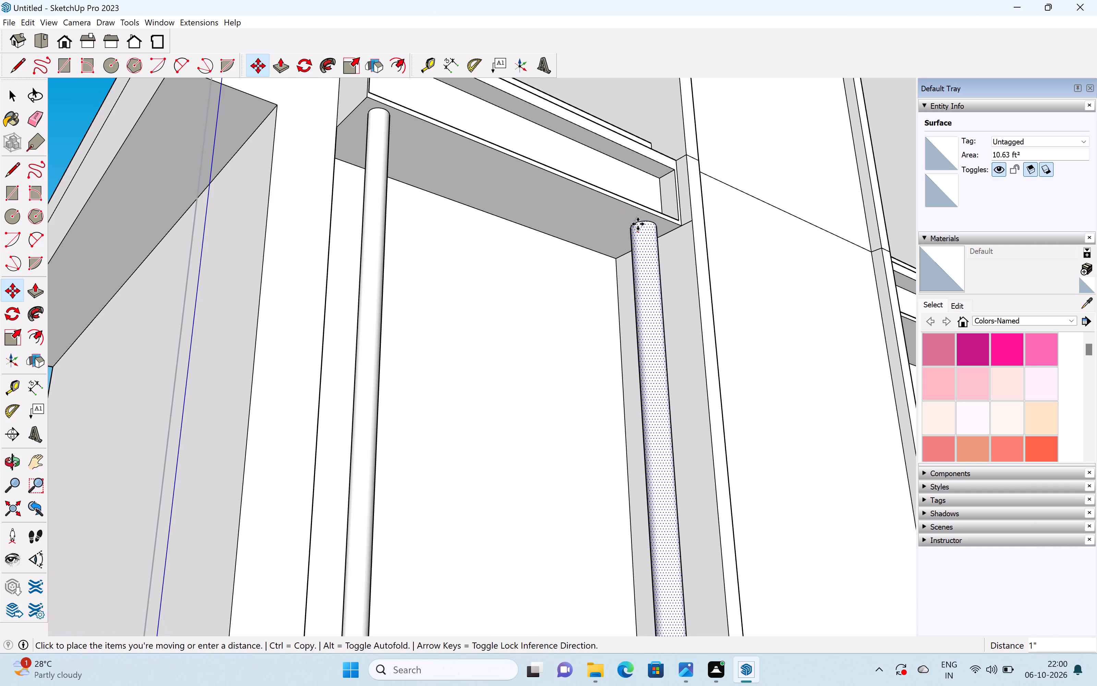
{"action": "left_click", "coordinate": [643, 224]}
{"action": "scroll", "coordinate": [623, 249], "scroll_direction": "down", "scroll_amount": 11}
{"action": "key", "text": "space"}
{"action": "left_click", "coordinate": [875, 162]}
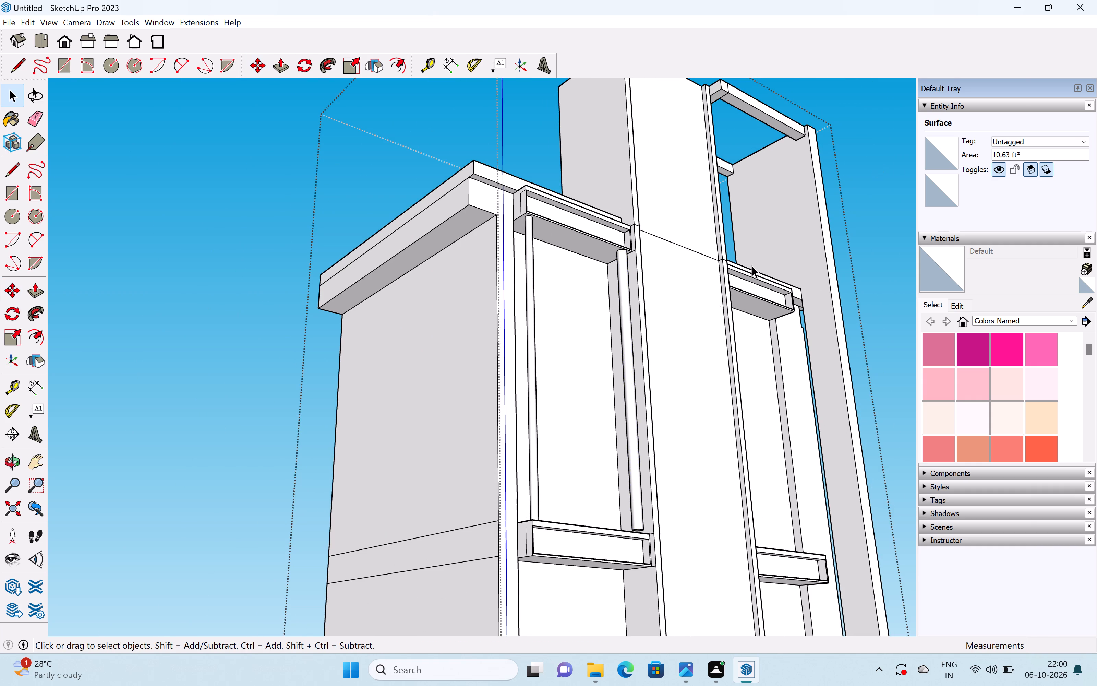
Reopen the building group for editing, and extend the second column's bottom face down to the ledge below.
{"action": "scroll", "coordinate": [643, 521], "scroll_direction": "up", "scroll_amount": 6}
{"action": "middle_click_drag", "start_coordinate": [623, 534], "coordinate": [665, 603]}
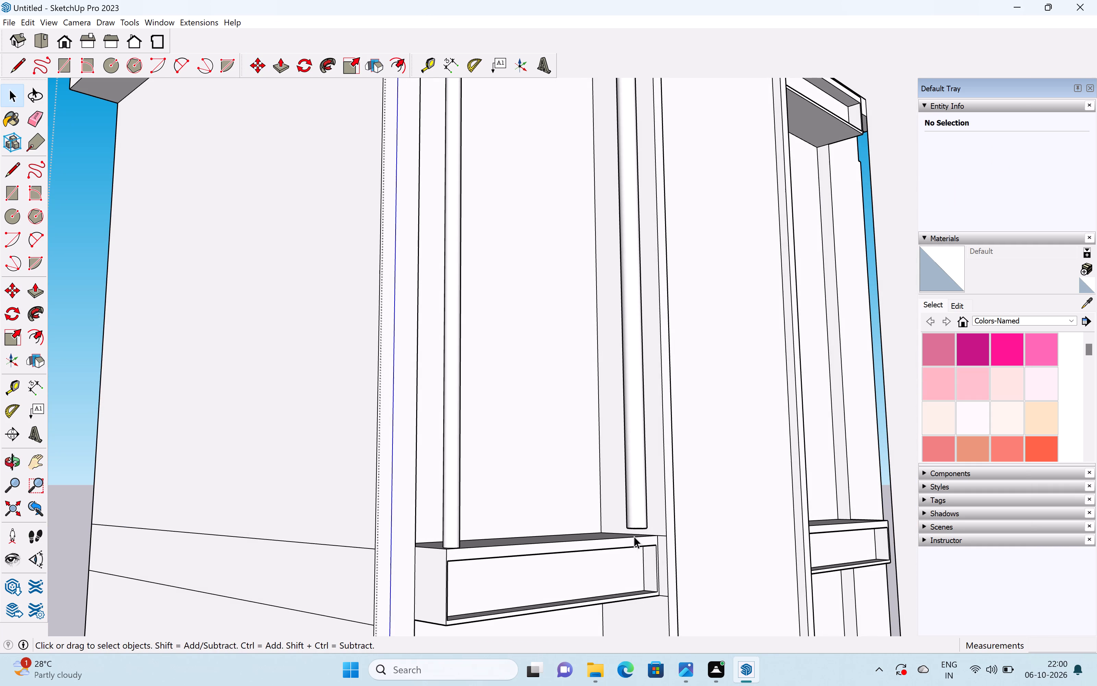
{"action": "middle_click_drag", "start_coordinate": [635, 528], "coordinate": [639, 514]}
{"action": "scroll", "coordinate": [638, 530], "scroll_direction": "up", "scroll_amount": 10}
{"action": "middle_click_drag", "start_coordinate": [635, 522], "coordinate": [636, 467]}
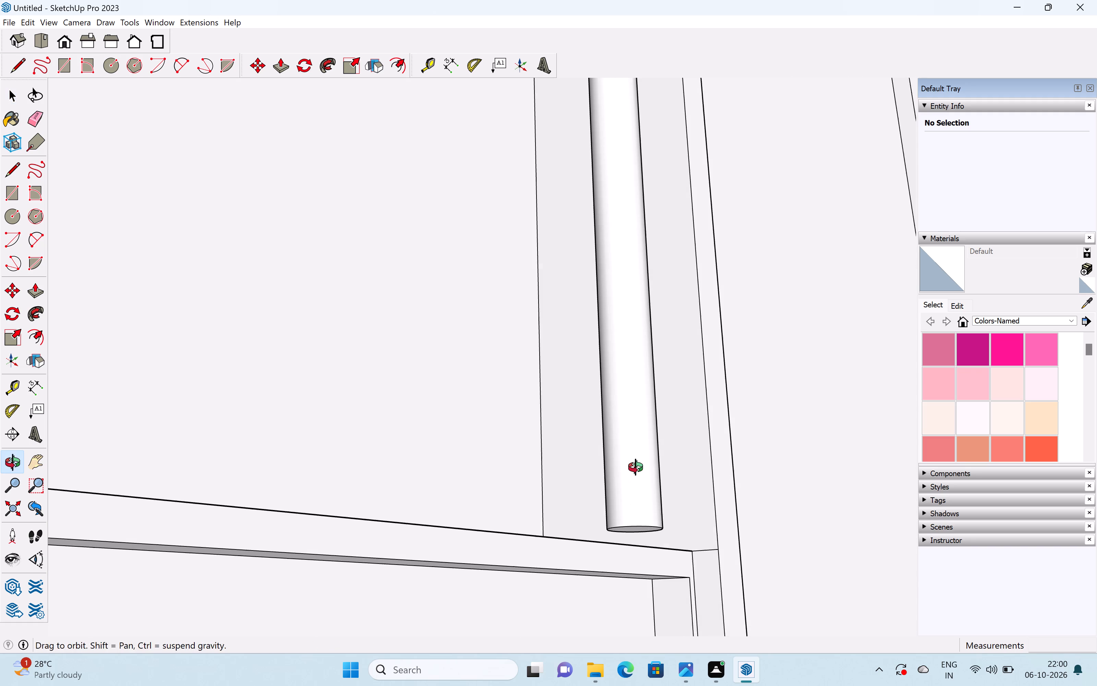
{"action": "middle_click_drag", "start_coordinate": [636, 467], "coordinate": [633, 460]}
{"action": "scroll", "coordinate": [644, 535], "scroll_direction": "up", "scroll_amount": 3}
{"action": "key", "text": "p"}
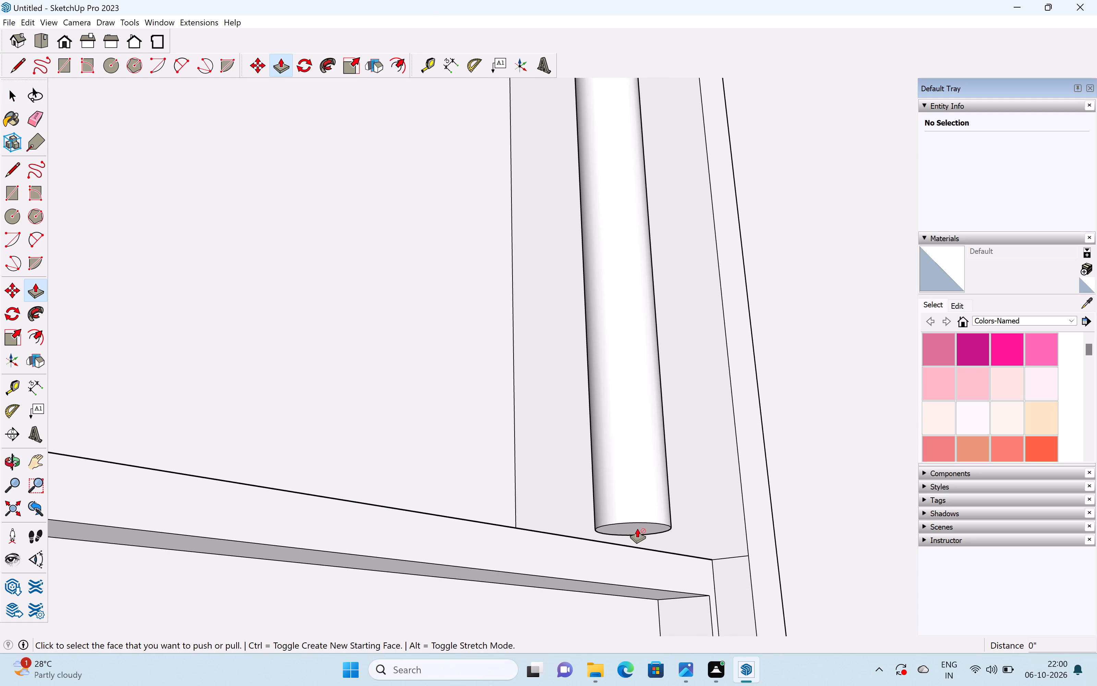
{"action": "left_click_drag", "start_coordinate": [634, 526], "coordinate": [635, 537]}
{"action": "key", "text": "space"}
{"action": "left_click", "coordinate": [634, 531]}
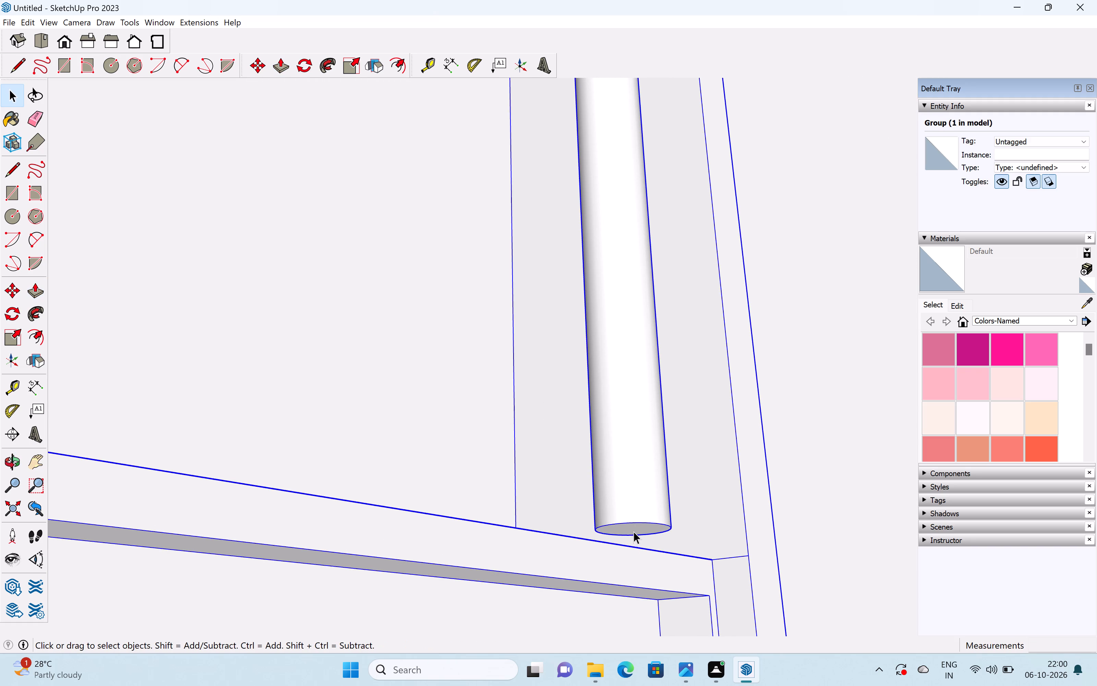
{"action": "triple_click", "coordinate": [634, 531]}
{"action": "double_click", "coordinate": [633, 528]}
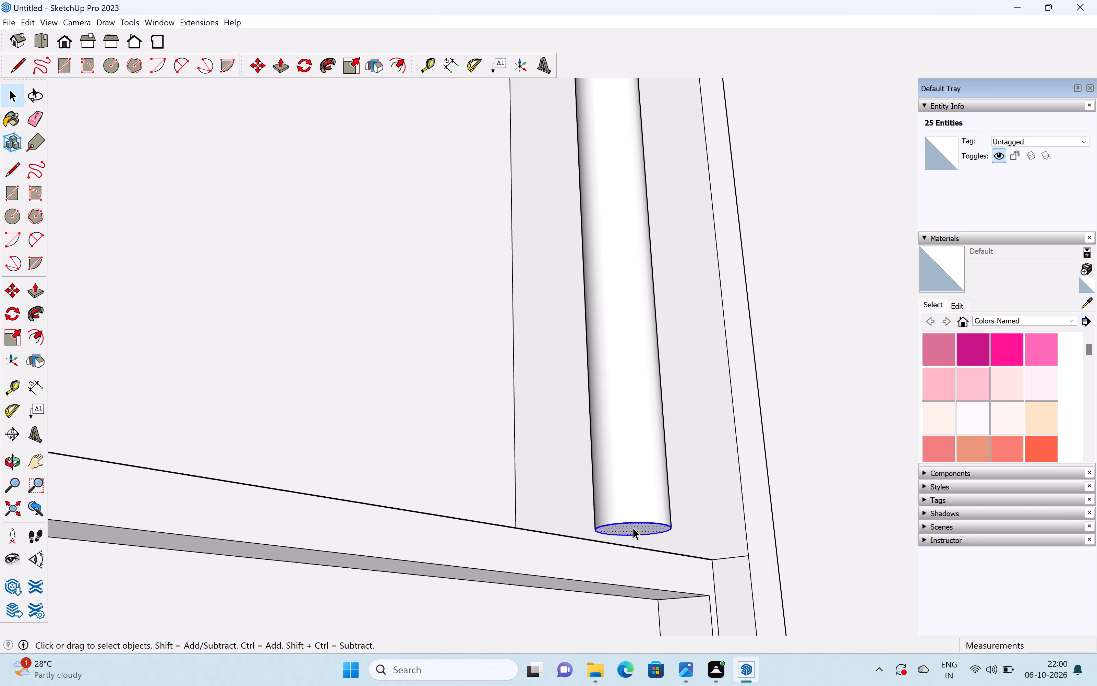
{"action": "key", "text": "p"}
{"action": "left_click_drag", "start_coordinate": [633, 528], "coordinate": [636, 559]}
{"action": "scroll", "coordinate": [630, 553], "scroll_direction": "down", "scroll_amount": 15}
{"action": "key", "text": "space"}
Clear the selection and review the two round columns on the top floor from the front of the building.
{"action": "scroll", "coordinate": [606, 532], "scroll_direction": "down", "scroll_amount": 17}
{"action": "scroll", "coordinate": [520, 367], "scroll_direction": "up", "scroll_amount": 1}
{"action": "scroll", "coordinate": [520, 367], "scroll_direction": "down", "scroll_amount": 3}
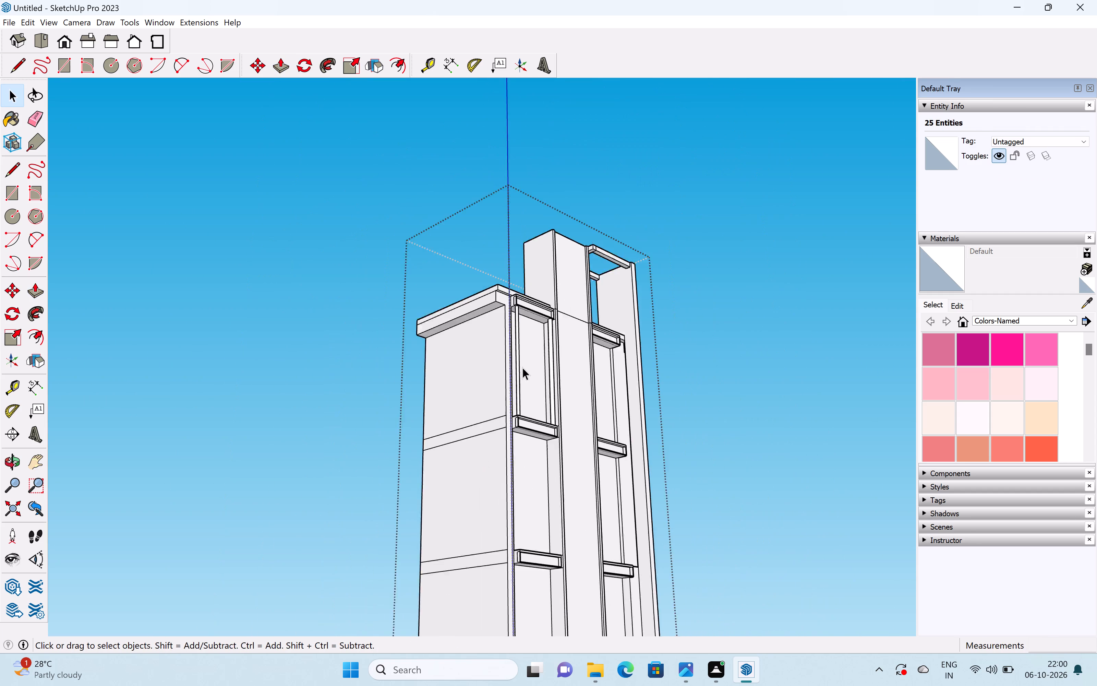
{"action": "scroll", "coordinate": [522, 367], "scroll_direction": "down", "scroll_amount": 3}
{"action": "middle_click_drag", "start_coordinate": [527, 371], "coordinate": [315, 517]}
{"action": "left_click", "coordinate": [707, 409]}
{"action": "middle_click_drag", "start_coordinate": [626, 406], "coordinate": [532, 450]}
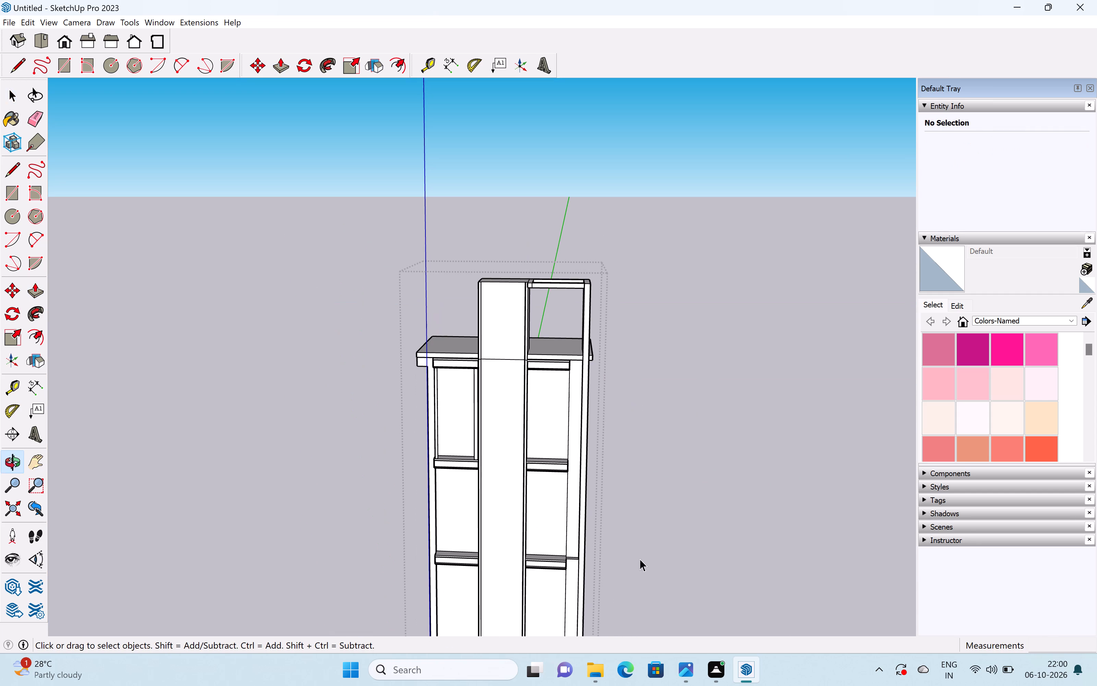
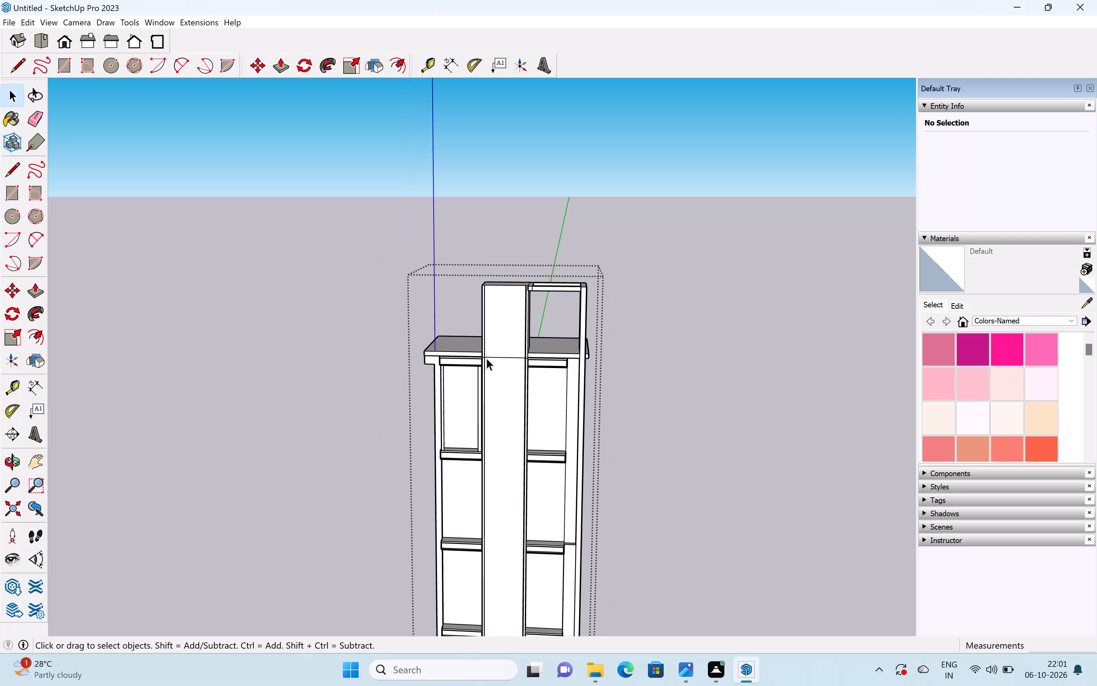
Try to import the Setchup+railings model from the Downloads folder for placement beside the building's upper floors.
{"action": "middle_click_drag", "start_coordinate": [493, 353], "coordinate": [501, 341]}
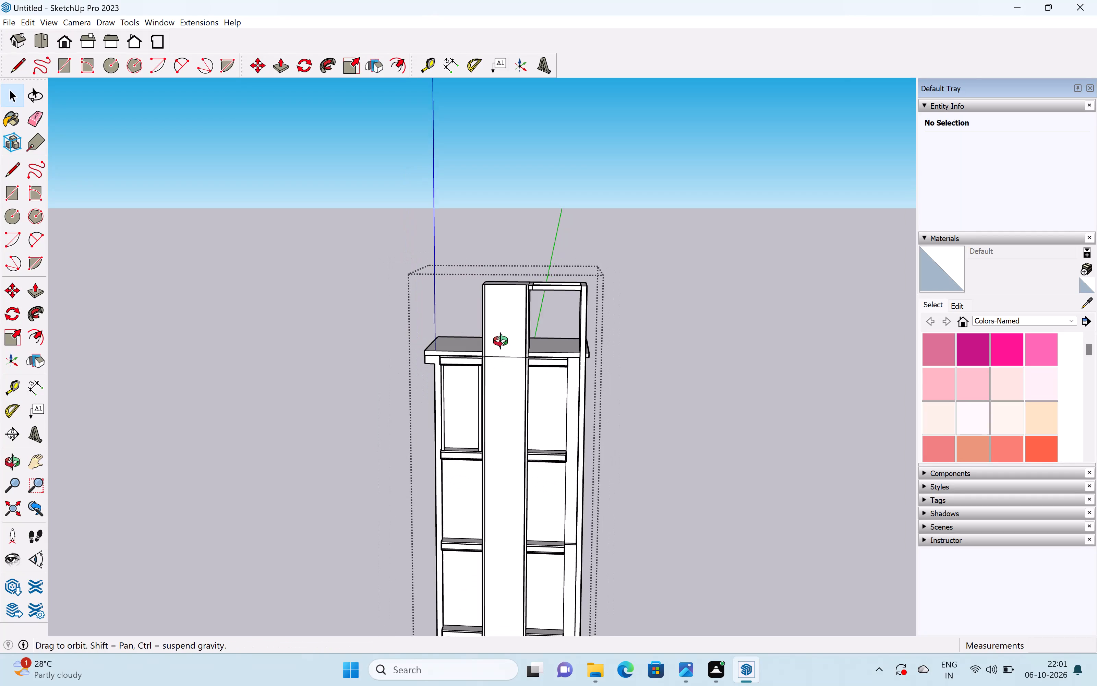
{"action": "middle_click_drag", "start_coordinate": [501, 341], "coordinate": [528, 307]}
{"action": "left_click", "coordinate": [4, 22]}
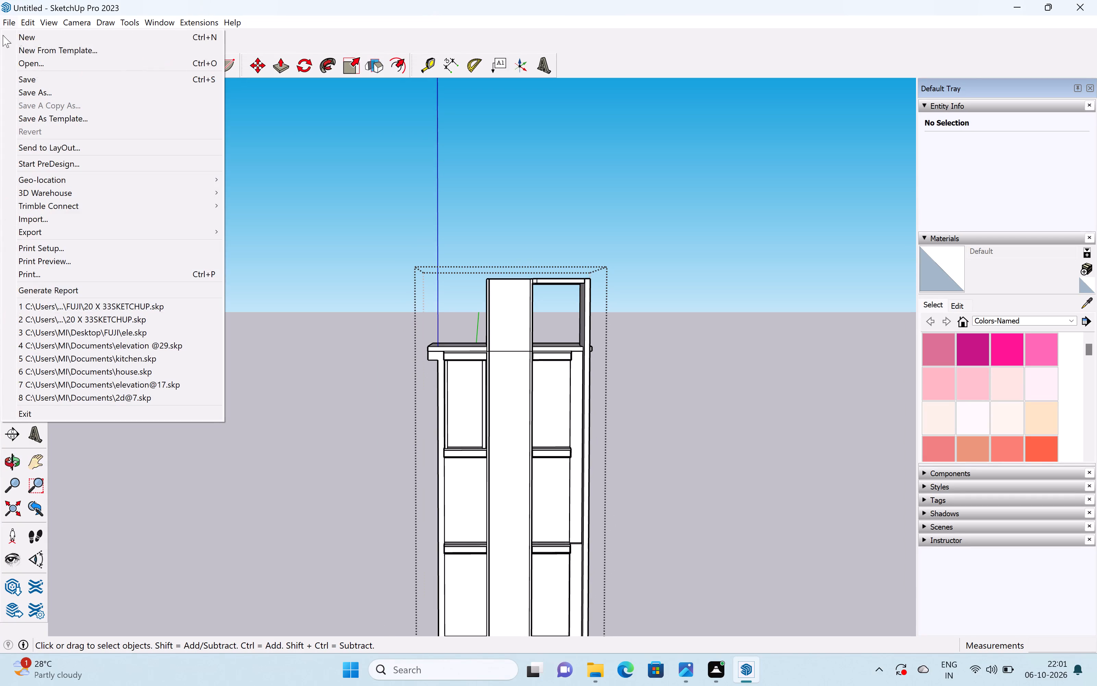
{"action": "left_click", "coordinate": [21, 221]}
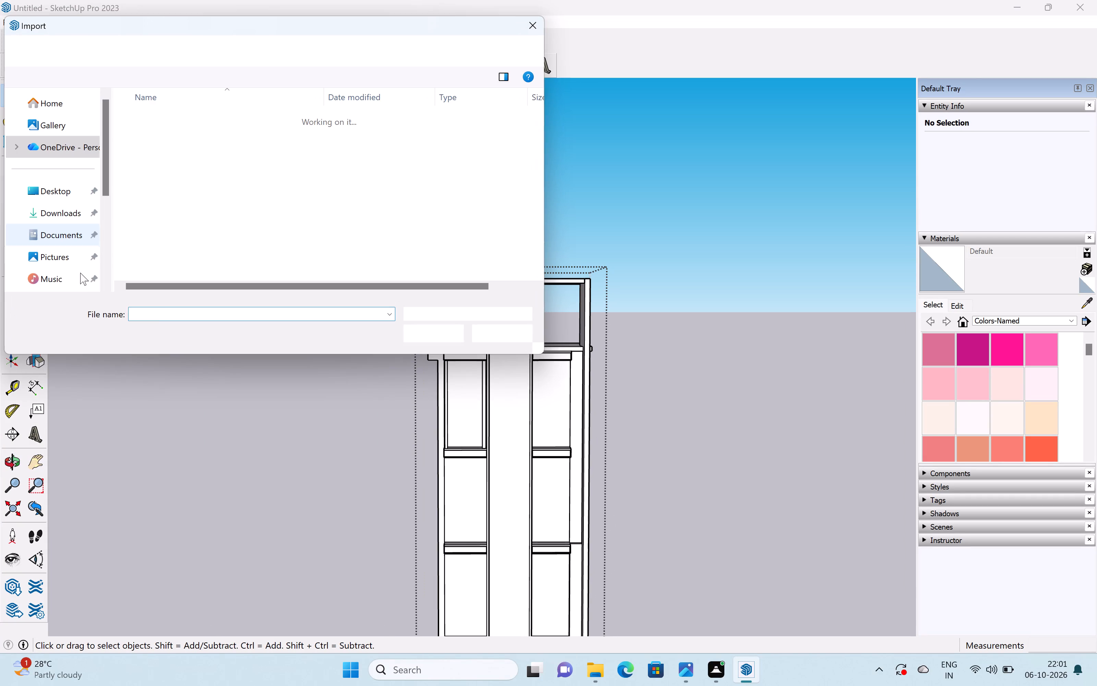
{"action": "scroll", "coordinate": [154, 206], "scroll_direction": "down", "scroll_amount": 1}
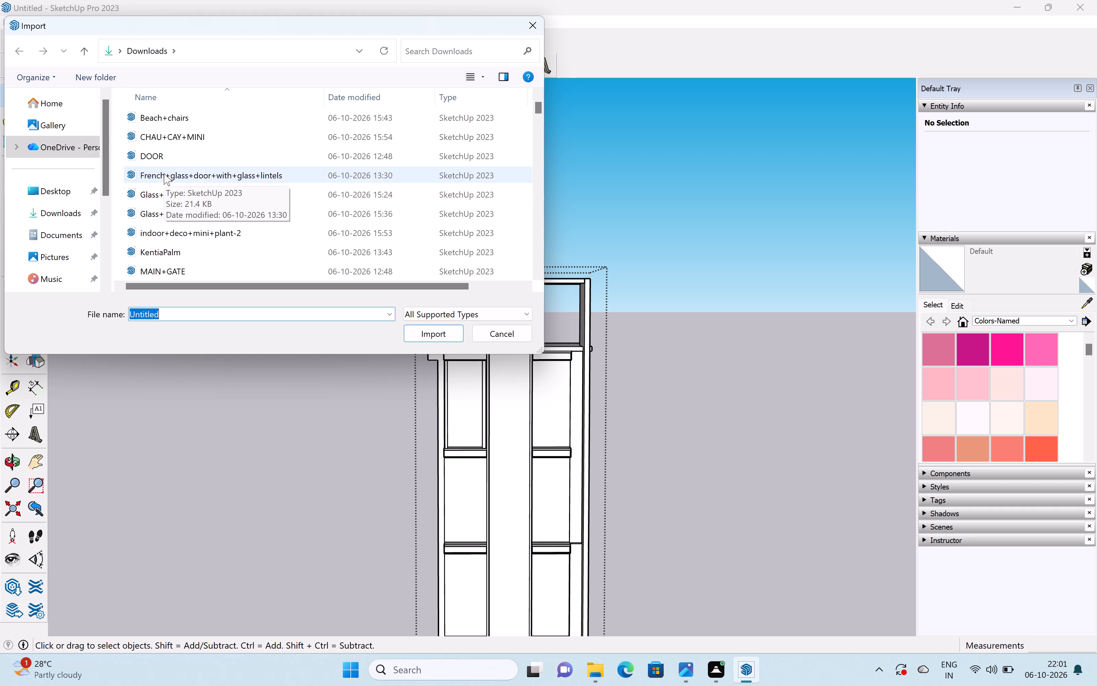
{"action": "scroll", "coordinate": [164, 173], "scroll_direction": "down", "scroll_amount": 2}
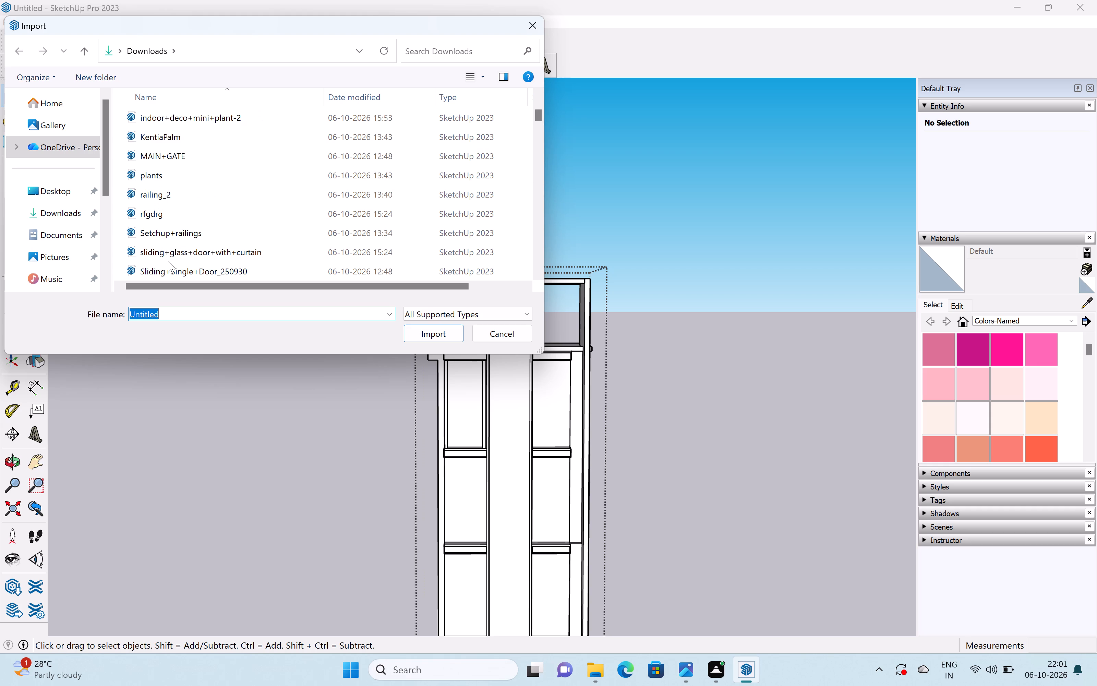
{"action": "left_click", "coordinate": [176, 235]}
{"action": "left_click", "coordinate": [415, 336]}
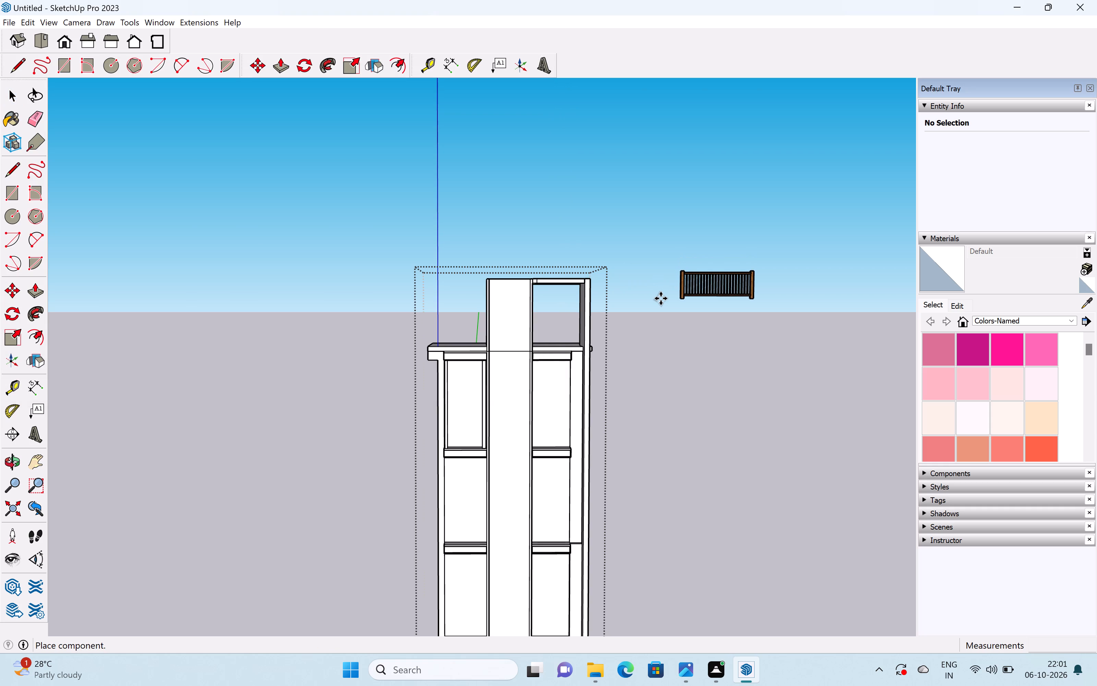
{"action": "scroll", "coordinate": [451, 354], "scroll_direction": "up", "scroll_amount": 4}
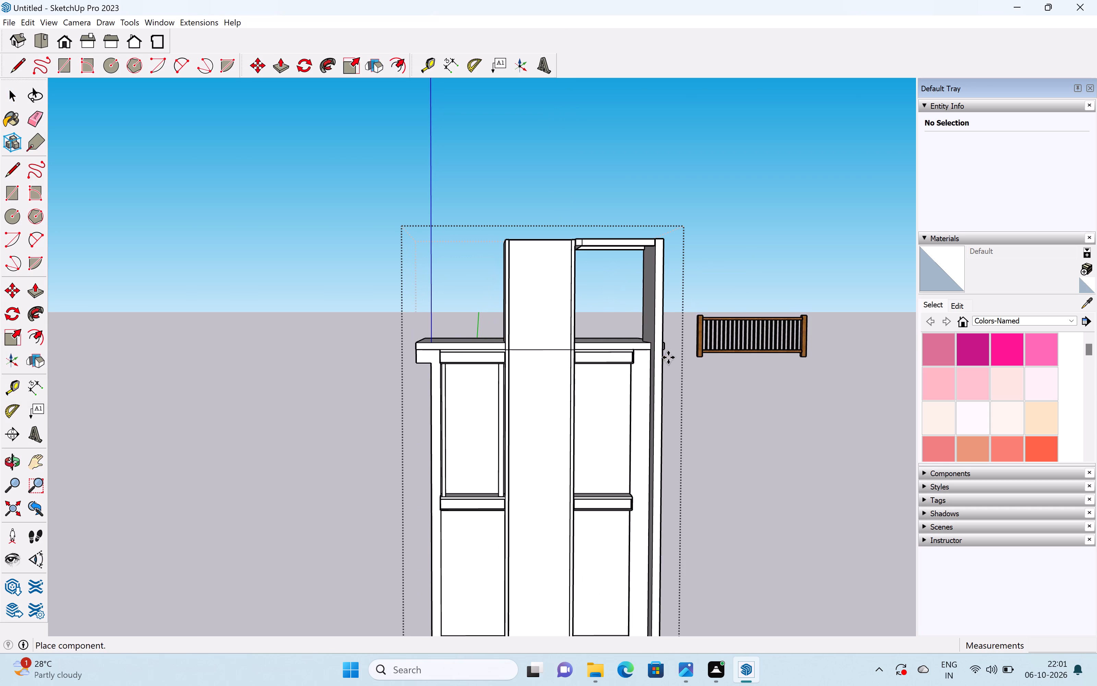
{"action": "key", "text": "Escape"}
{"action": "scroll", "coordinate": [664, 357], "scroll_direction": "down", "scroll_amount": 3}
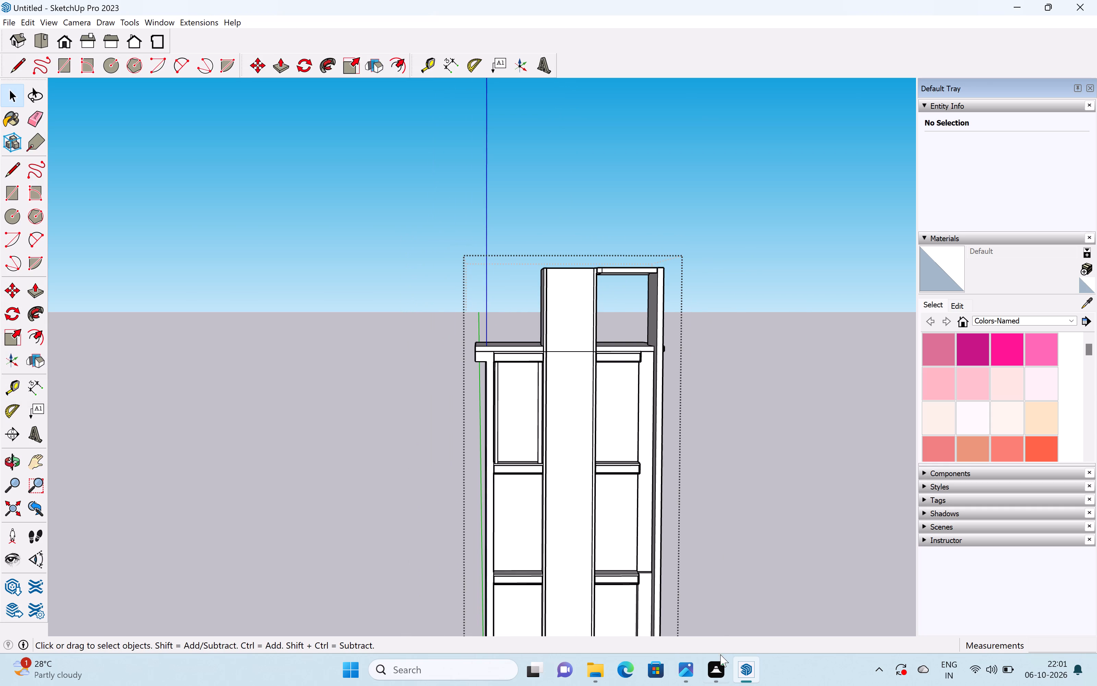
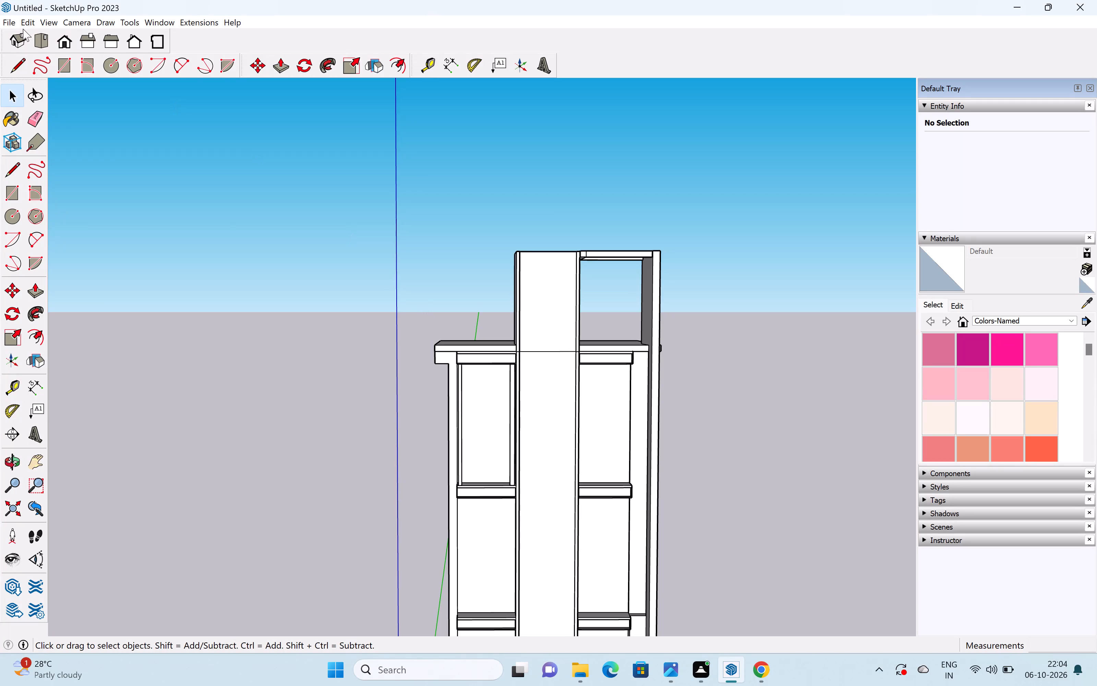
Import the Glass+Railing model from the Downloads folder and place it on the roof slab near its front outer corner.
{"action": "left_click", "coordinate": [7, 20]}
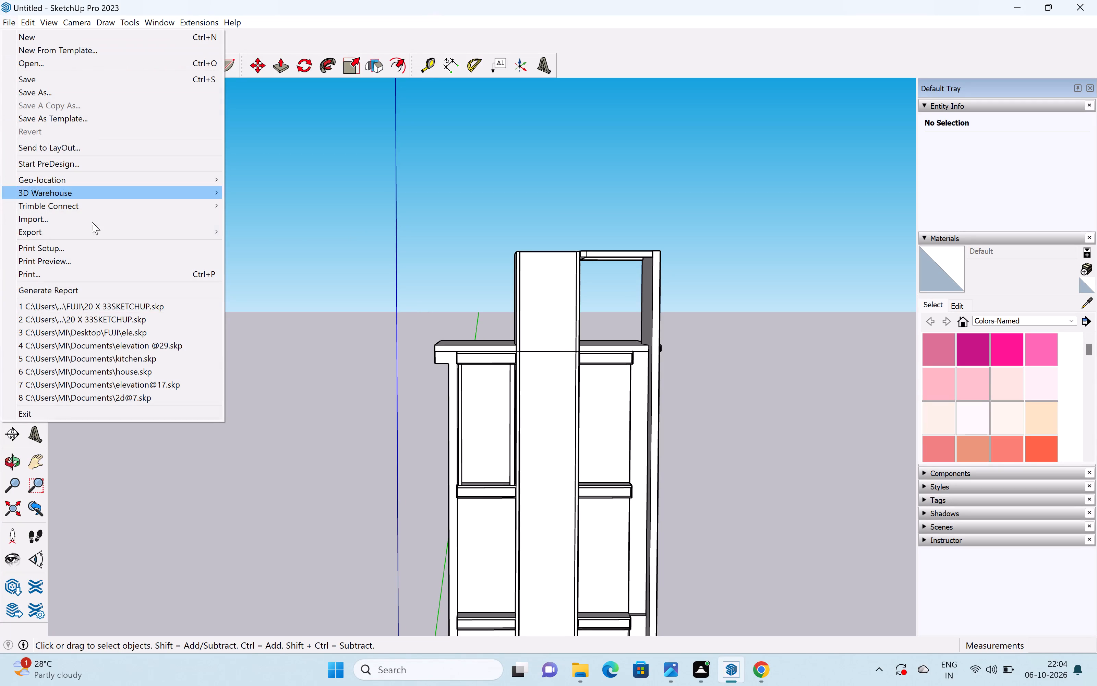
{"action": "left_click", "coordinate": [69, 219]}
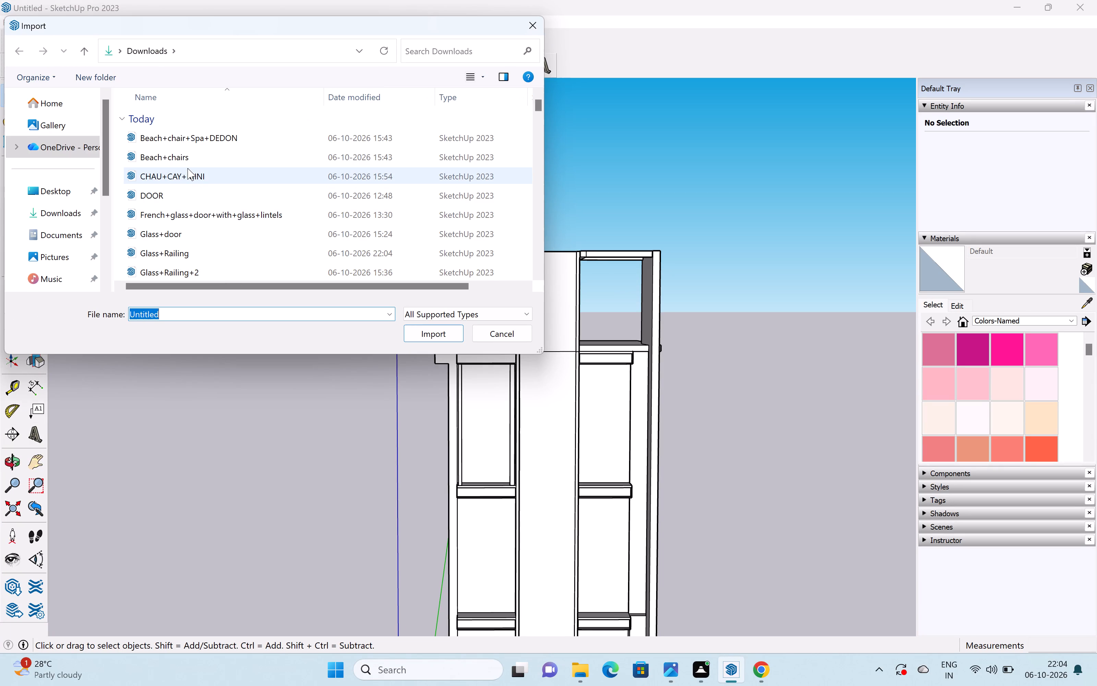
{"action": "scroll", "coordinate": [188, 168], "scroll_direction": "down", "scroll_amount": 1}
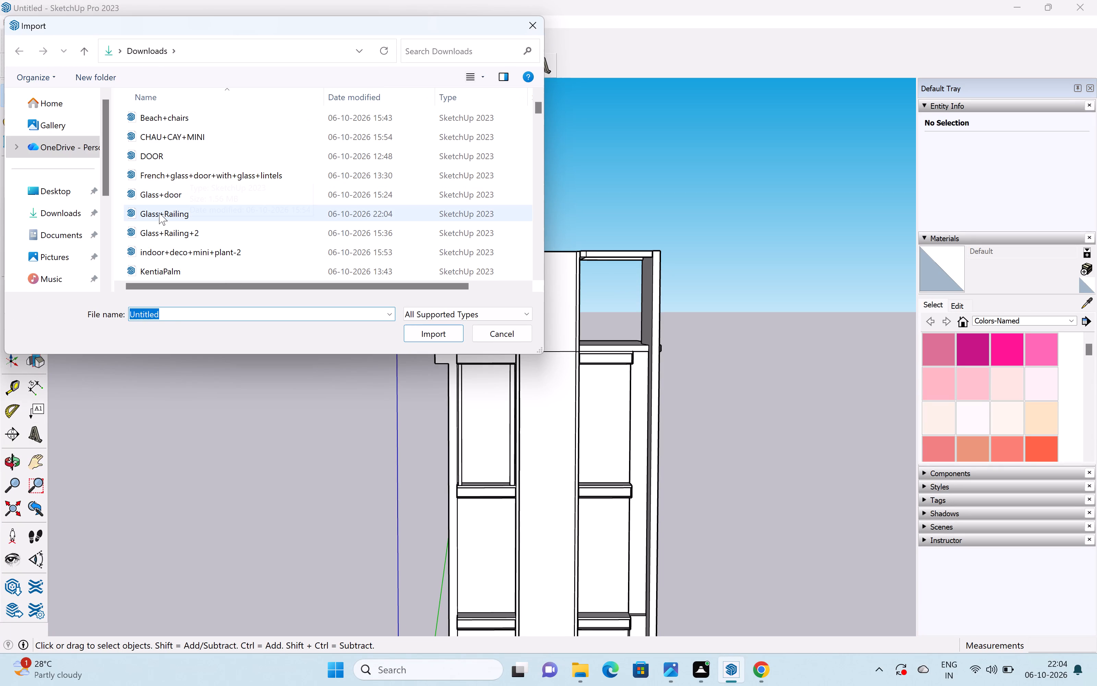
{"action": "left_click", "coordinate": [159, 213]}
{"action": "left_click", "coordinate": [439, 336]}
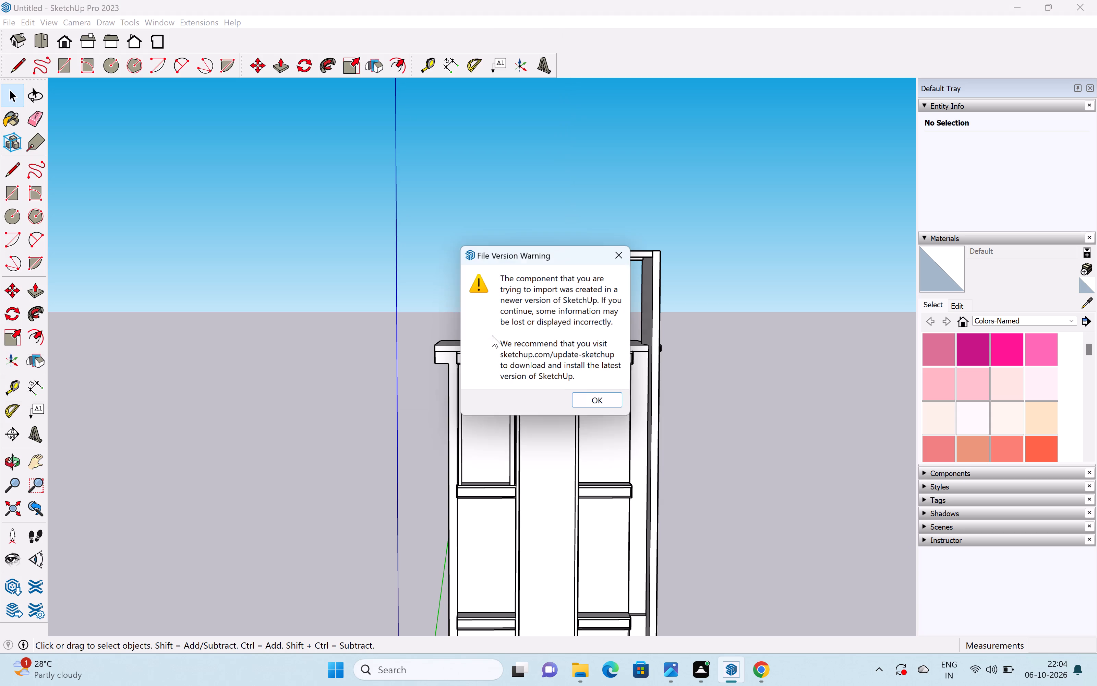
{"action": "left_click", "coordinate": [590, 402]}
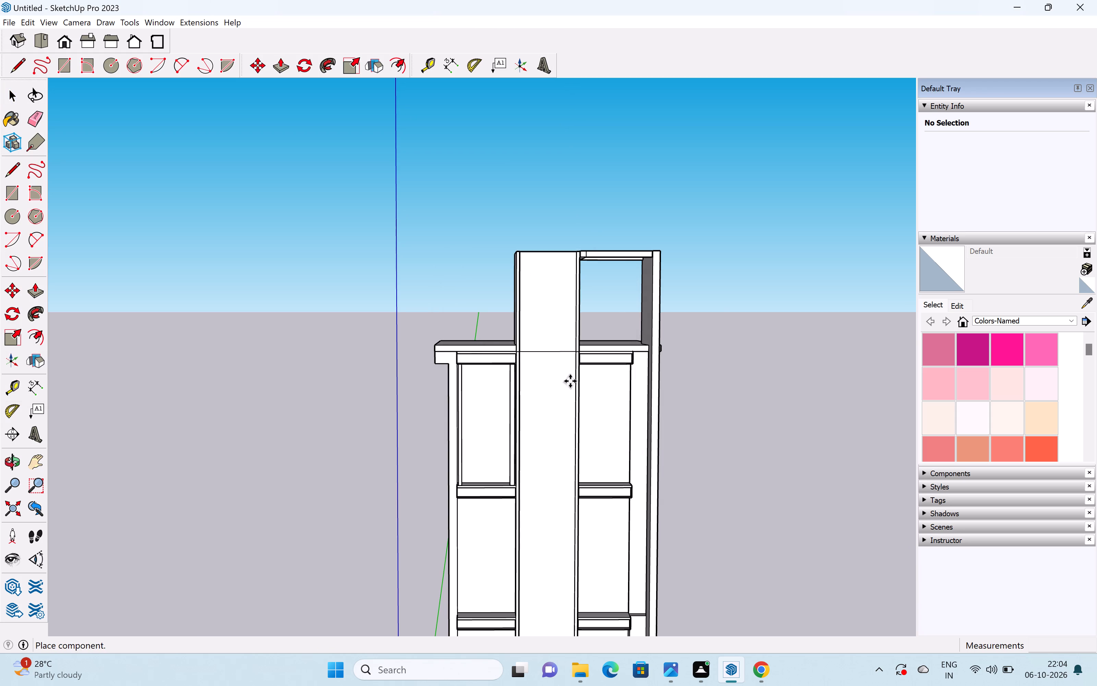
{"action": "scroll", "coordinate": [470, 348], "scroll_direction": "up", "scroll_amount": 3}
{"action": "scroll", "coordinate": [437, 334], "scroll_direction": "up", "scroll_amount": 9}
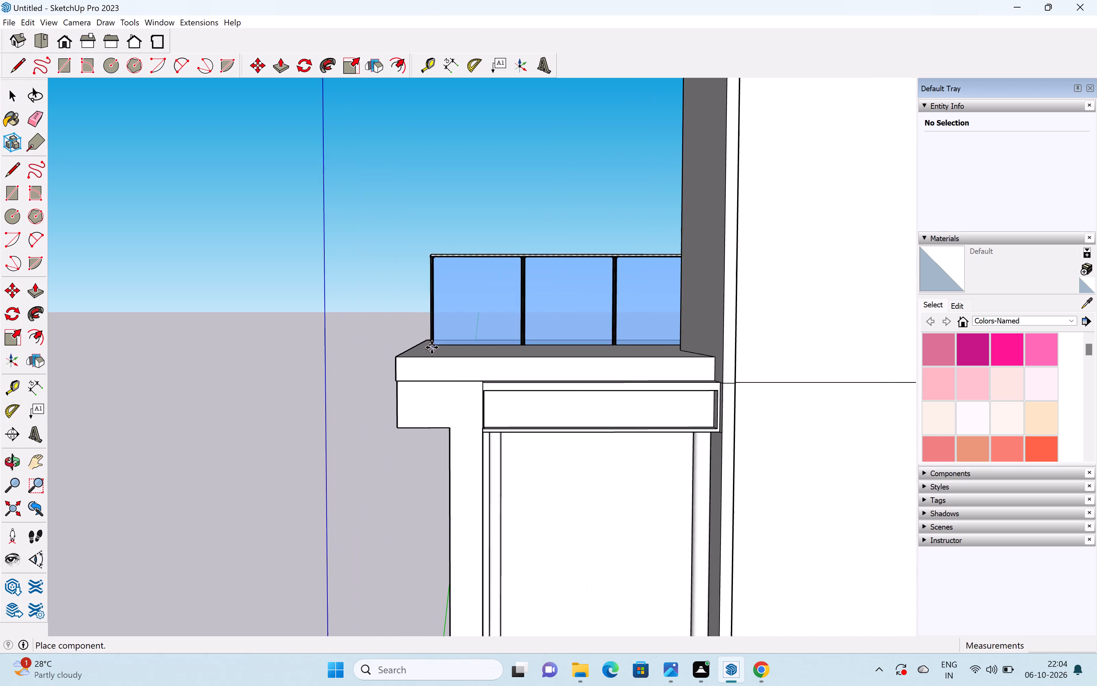
{"action": "scroll", "coordinate": [423, 356], "scroll_direction": "up", "scroll_amount": 3}
{"action": "middle_click_drag", "start_coordinate": [385, 358], "coordinate": [543, 424]}
{"action": "scroll", "coordinate": [538, 425], "scroll_direction": "up", "scroll_amount": 1}
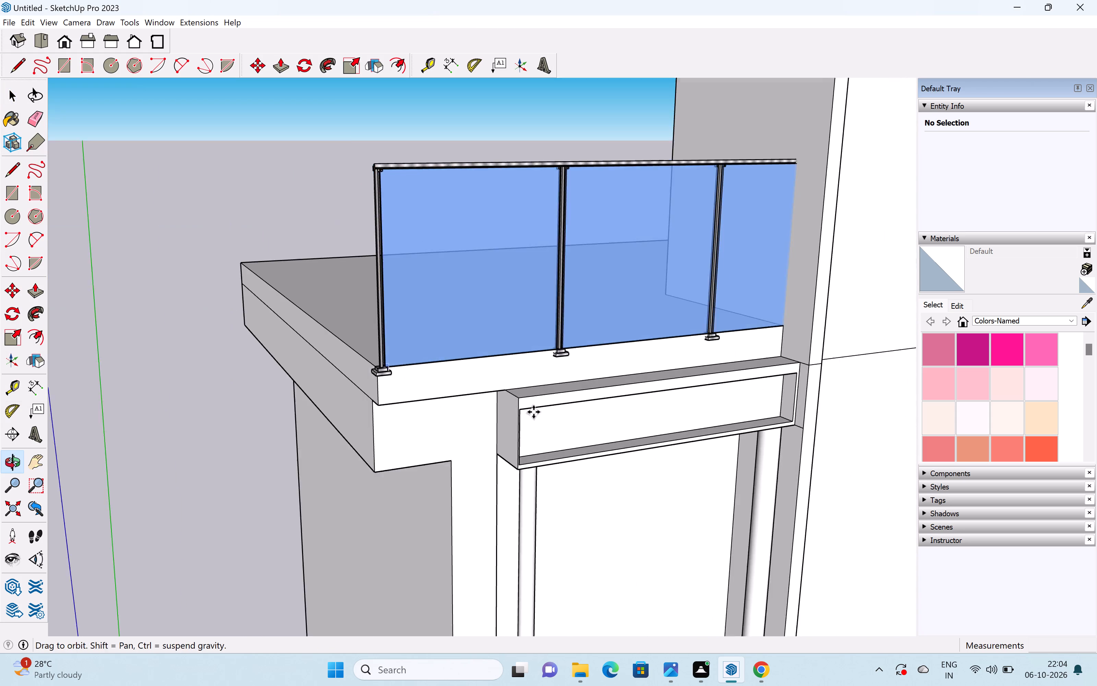
{"action": "scroll", "coordinate": [376, 350], "scroll_direction": "up", "scroll_amount": 7}
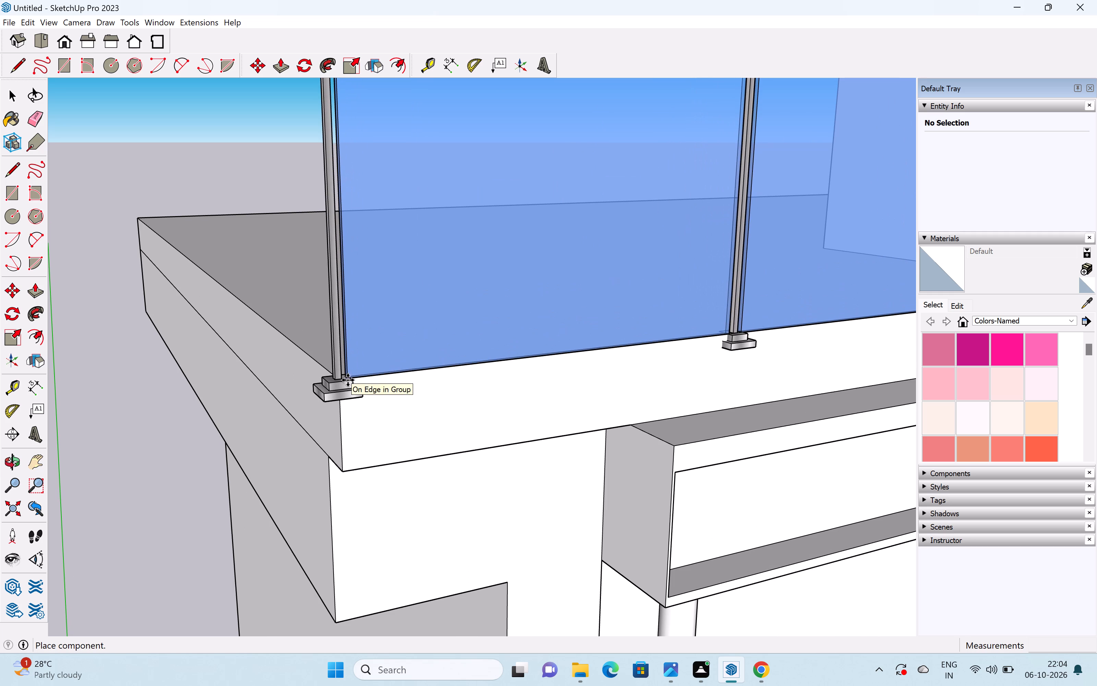
{"action": "left_click", "coordinate": [368, 338]}
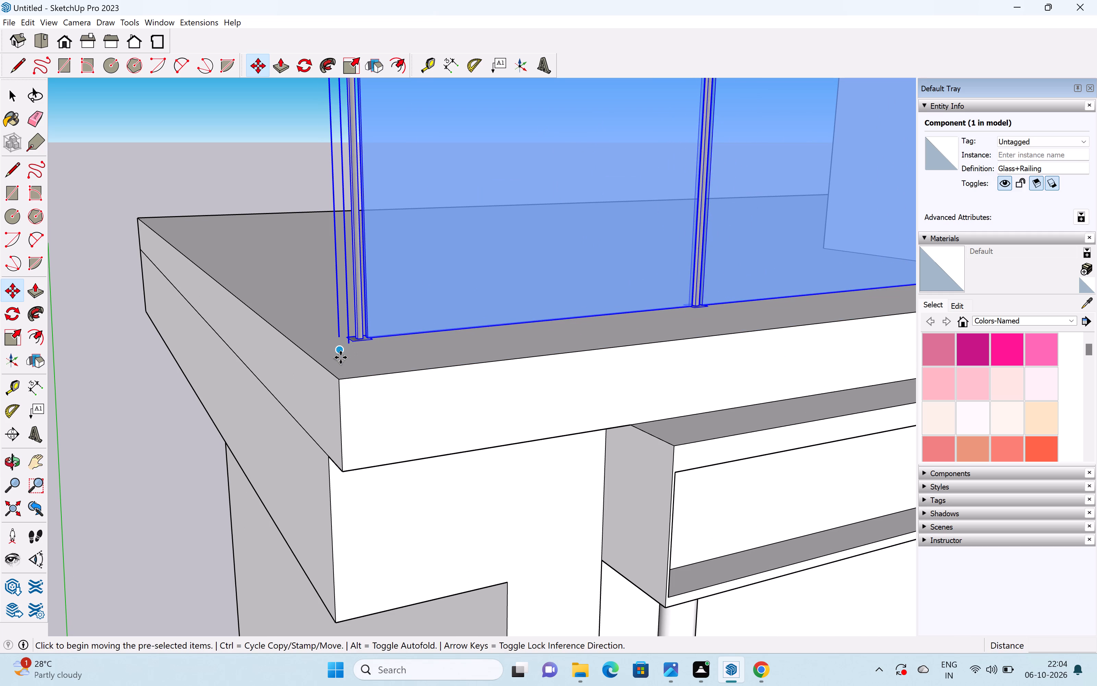
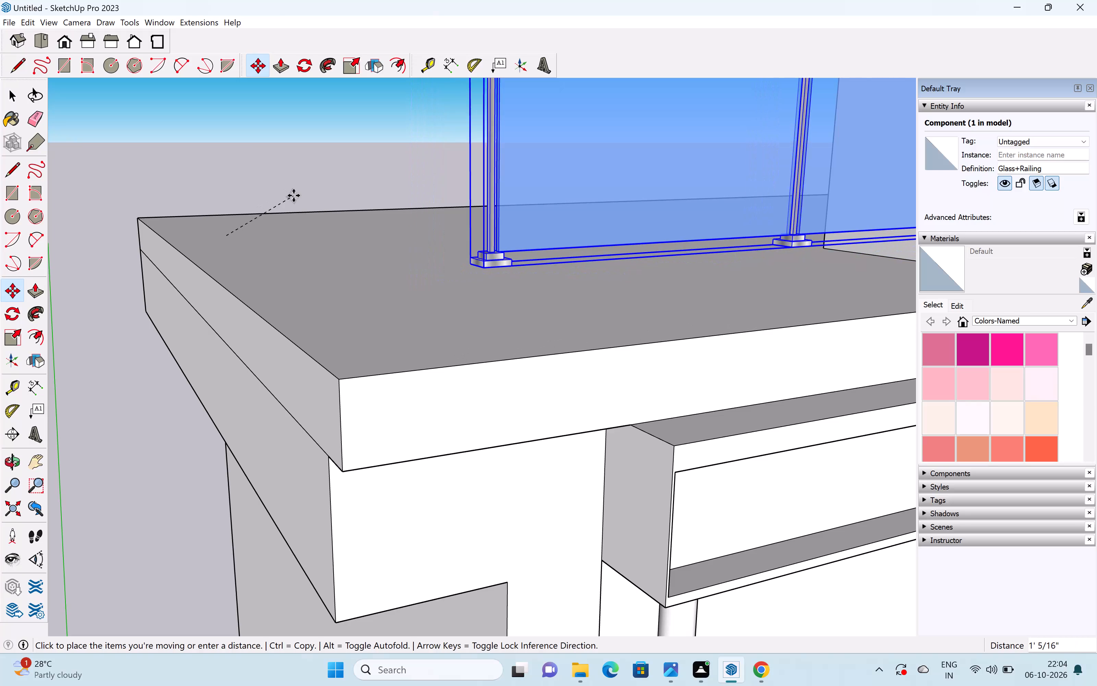
Move the glass railing about 1' 3/8" across the roof slab.
{"action": "left_click", "coordinate": [293, 196]}
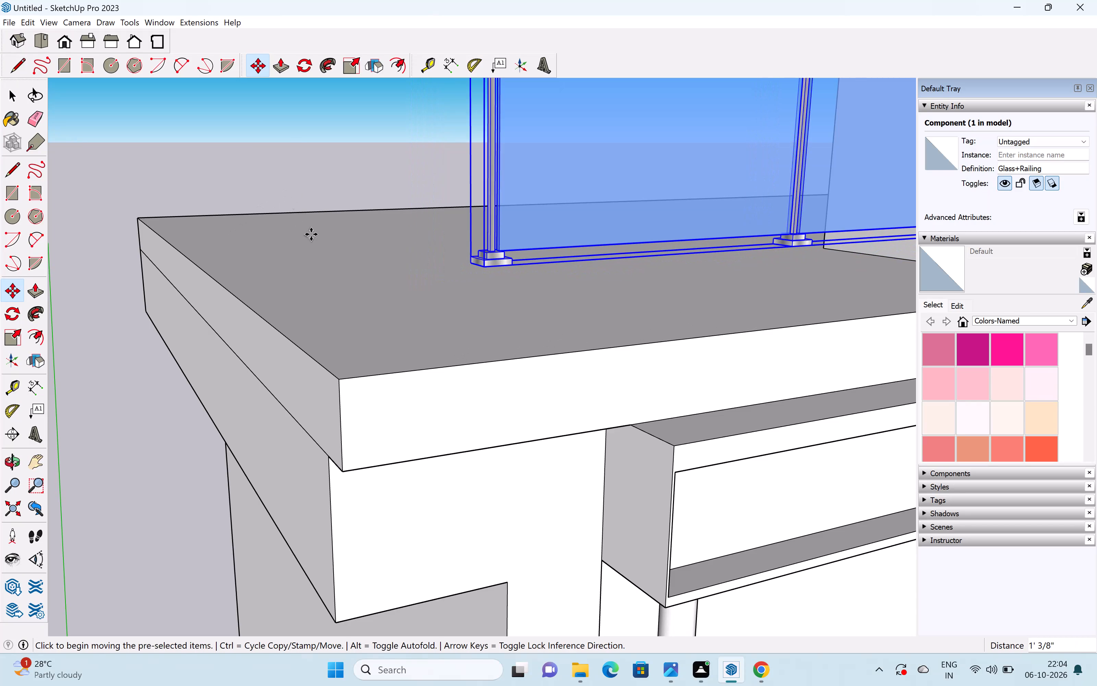
Move the glass railing back from the slab's front edge to about mid-depth of the roof, clear behind the projecting central block.
{"action": "scroll", "coordinate": [369, 270], "scroll_direction": "down", "scroll_amount": 4}
{"action": "scroll", "coordinate": [366, 303], "scroll_direction": "down", "scroll_amount": 6}
{"action": "middle_click_drag", "start_coordinate": [393, 304], "coordinate": [453, 328]}
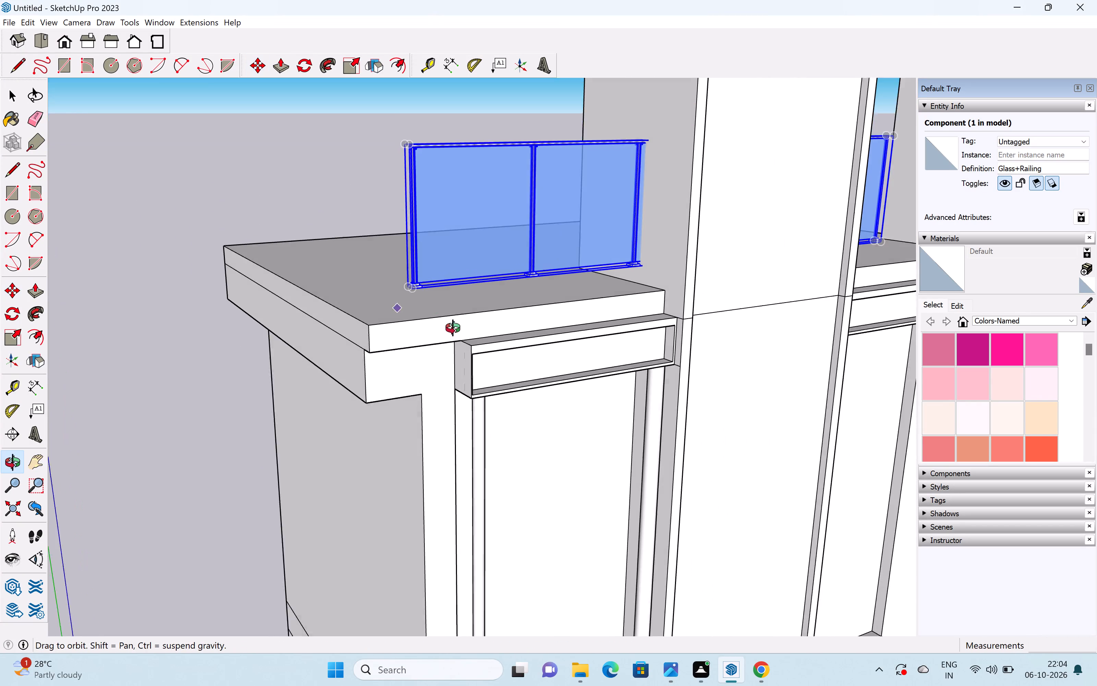
{"action": "middle_click_drag", "start_coordinate": [453, 328], "coordinate": [471, 328]}
{"action": "scroll", "coordinate": [435, 294], "scroll_direction": "up", "scroll_amount": 2}
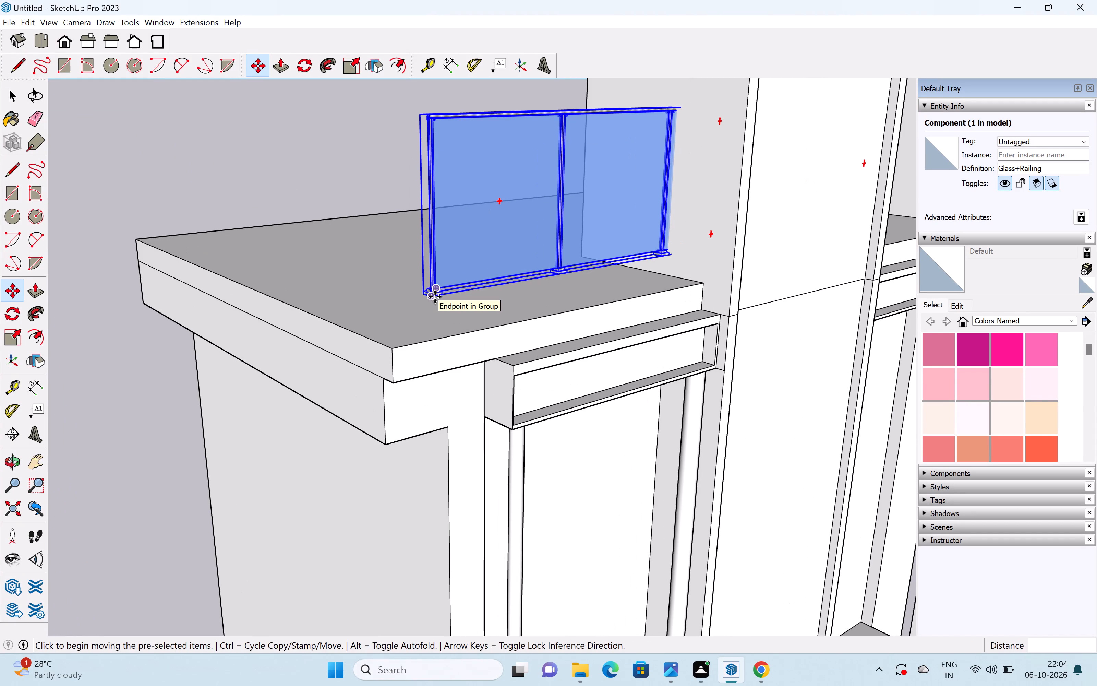
{"action": "scroll", "coordinate": [430, 296], "scroll_direction": "down", "scroll_amount": 4}
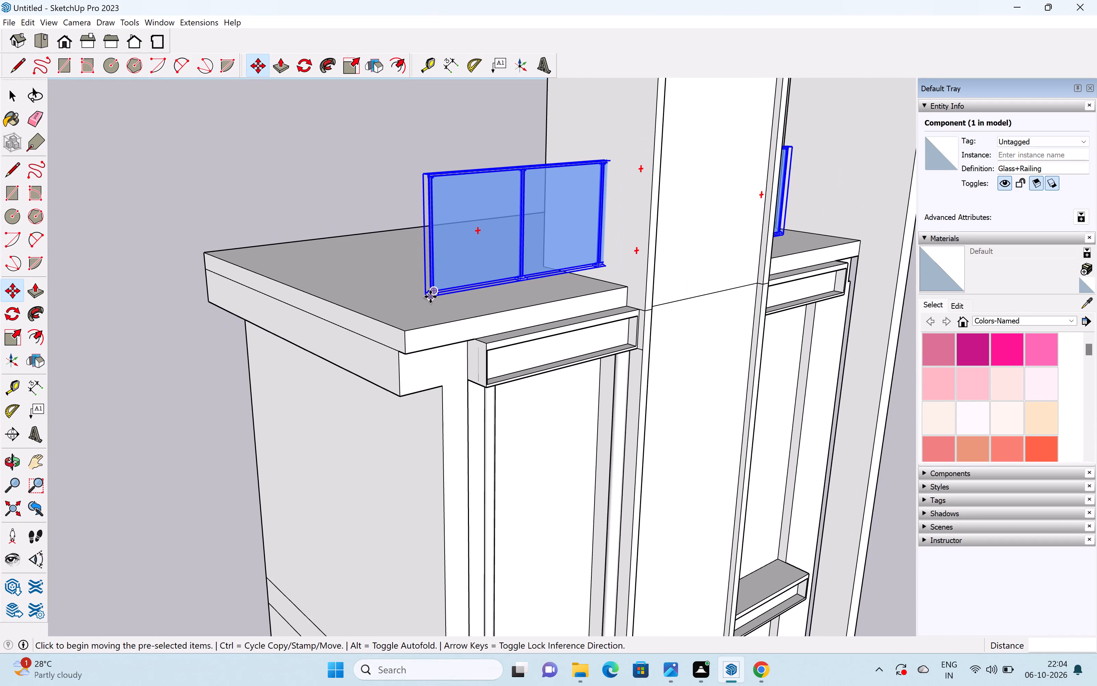
{"action": "middle_click_drag", "start_coordinate": [431, 297], "coordinate": [852, 333]}
{"action": "scroll", "coordinate": [519, 262], "scroll_direction": "down", "scroll_amount": 3}
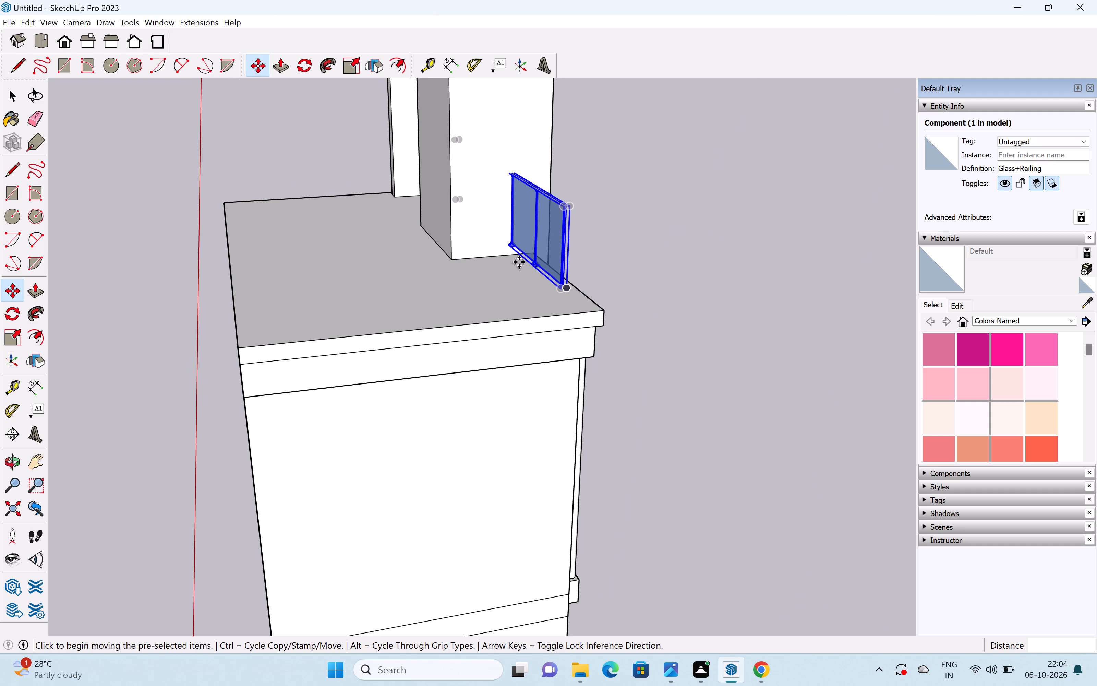
{"action": "middle_click_drag", "start_coordinate": [518, 262], "coordinate": [523, 348], "text": "shift"}
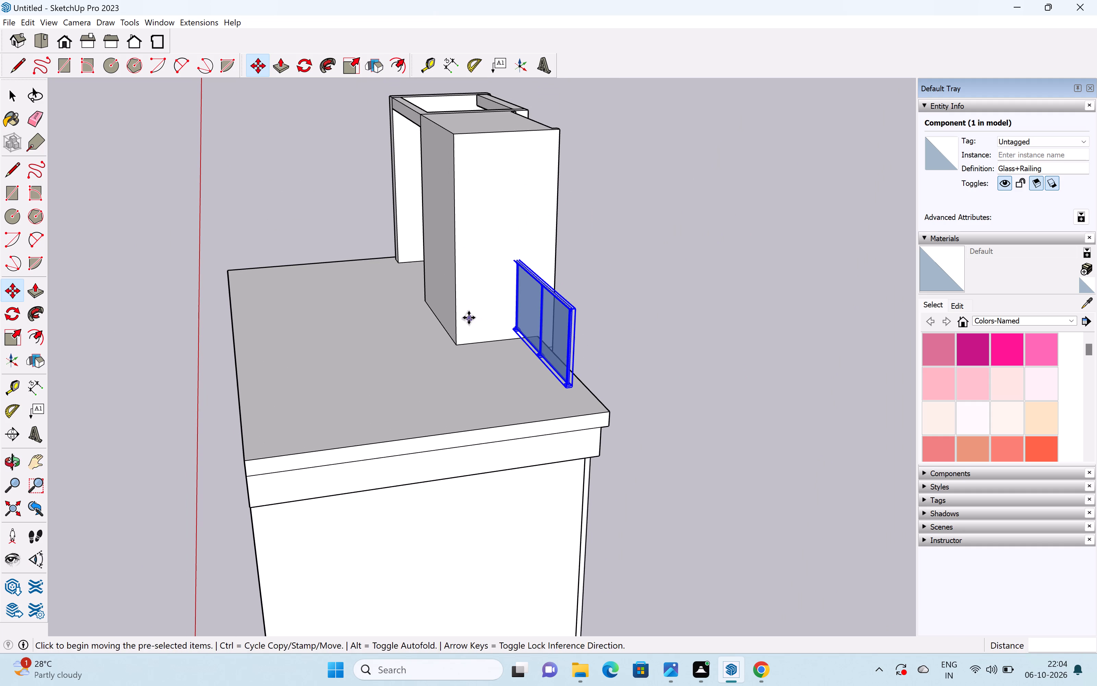
{"action": "key", "text": "space"}
{"action": "scroll", "coordinate": [458, 288], "scroll_direction": "up", "scroll_amount": 2}
{"action": "left_click", "coordinate": [600, 357]}
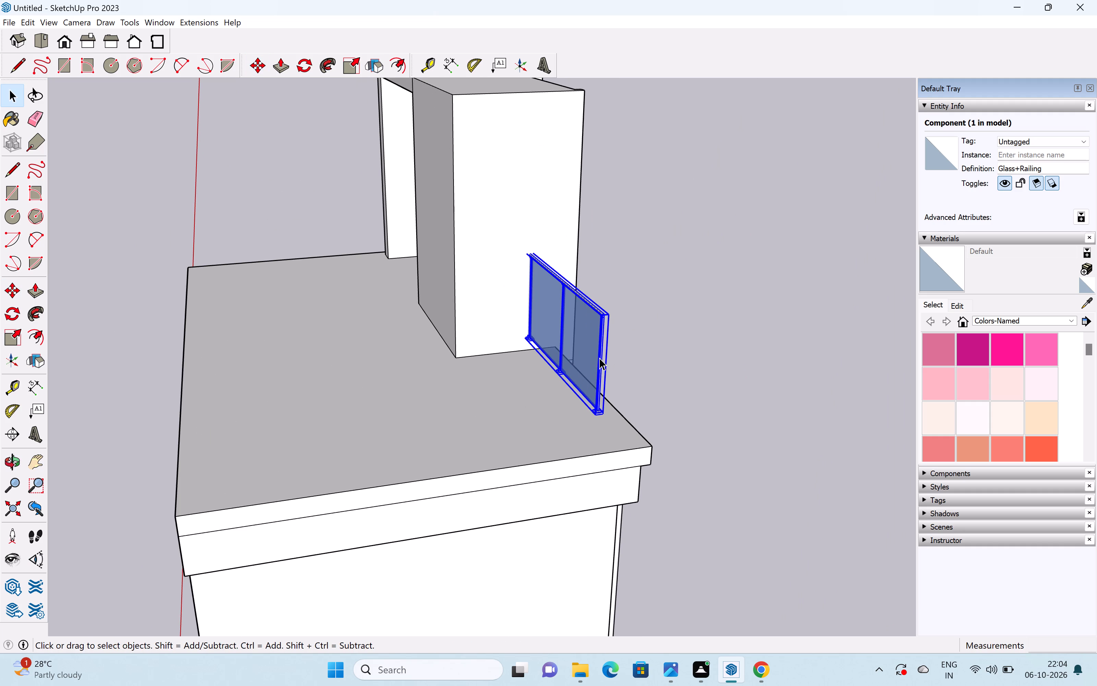
{"action": "key", "text": "m"}
{"action": "left_click", "coordinate": [594, 415]}
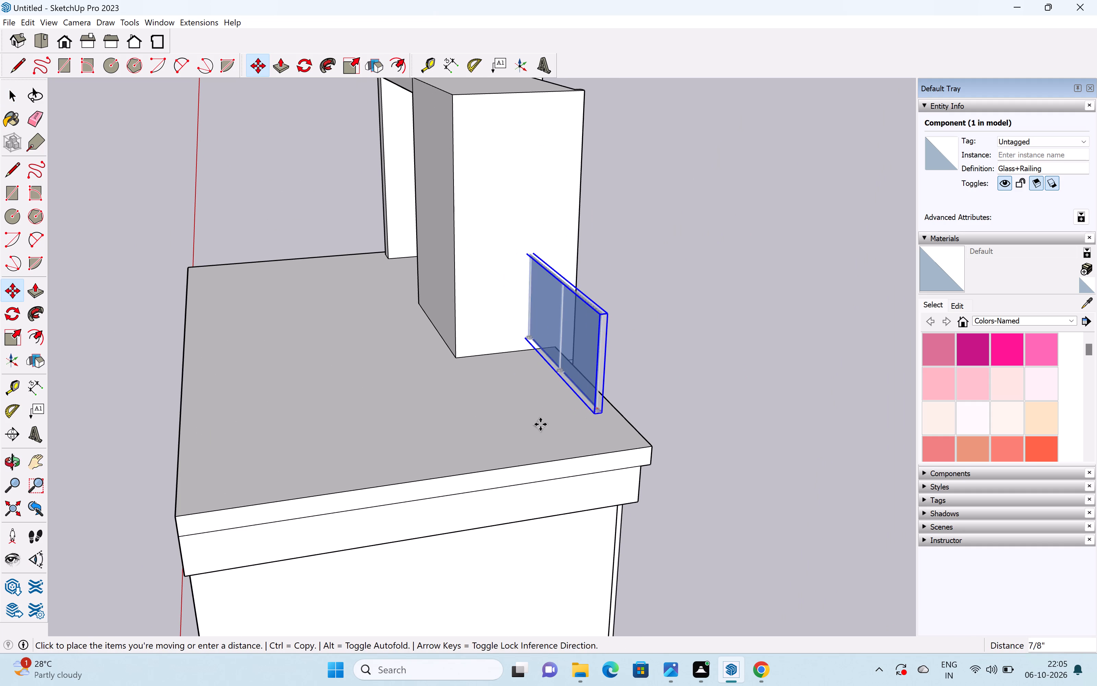
{"action": "left_click", "coordinate": [404, 450]}
{"action": "key", "text": "space"}
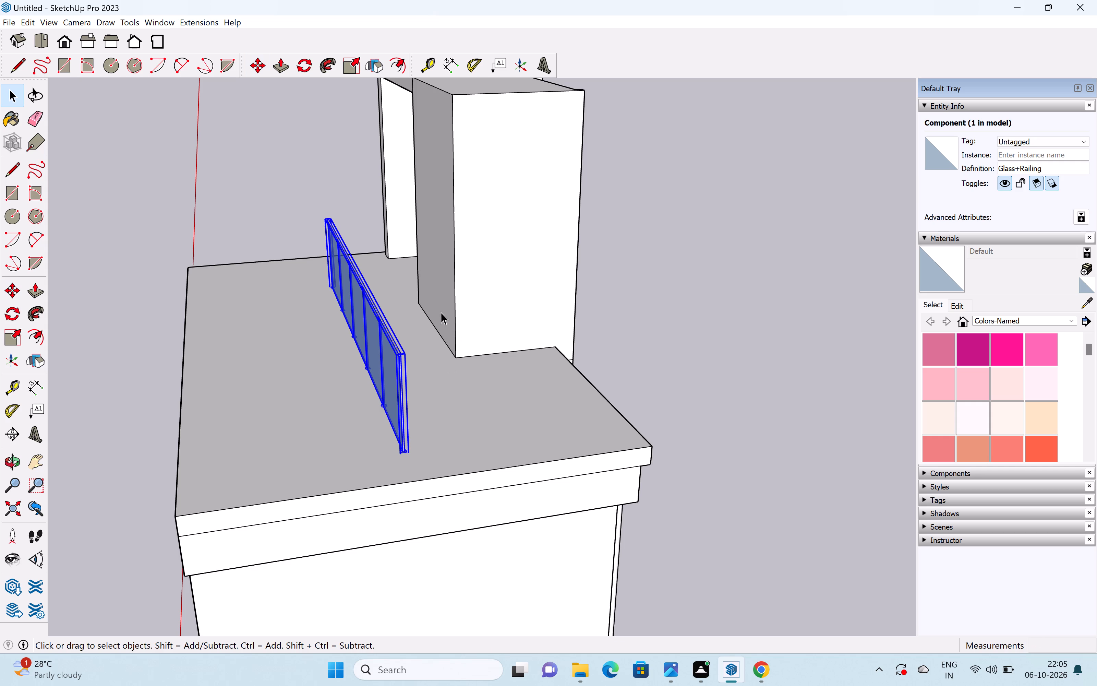
{"action": "scroll", "coordinate": [441, 312], "scroll_direction": "down", "scroll_amount": 2}
{"action": "middle_click_drag", "start_coordinate": [441, 312], "coordinate": [439, 466], "text": "shift"}
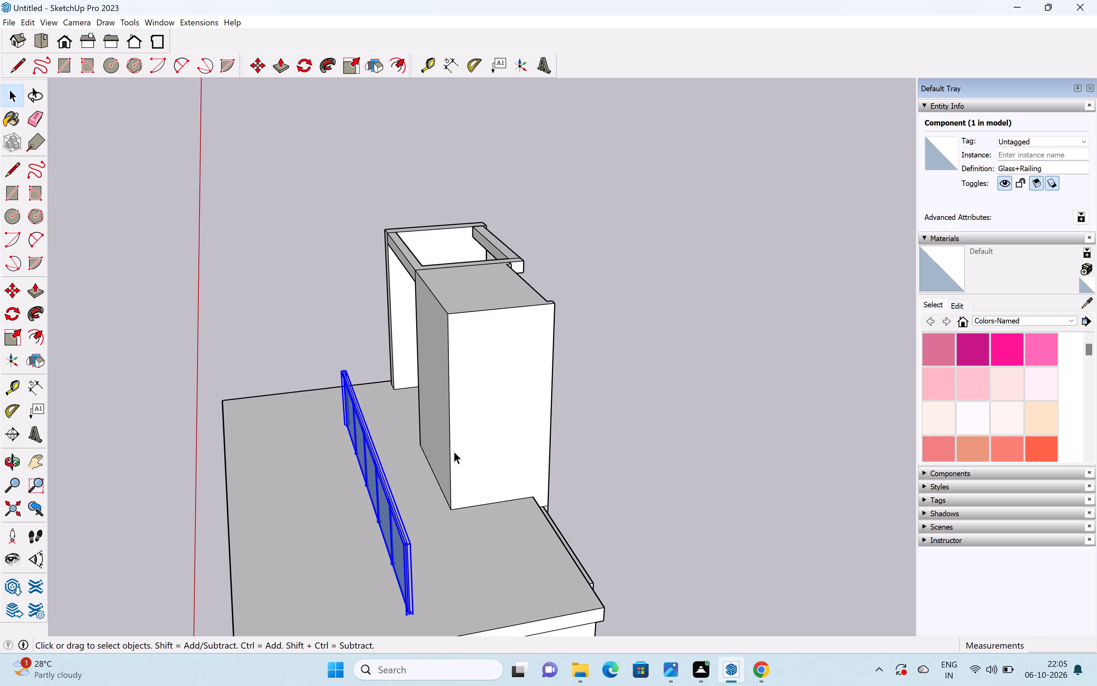
{"action": "middle_click_drag", "start_coordinate": [613, 424], "coordinate": [242, 394]}
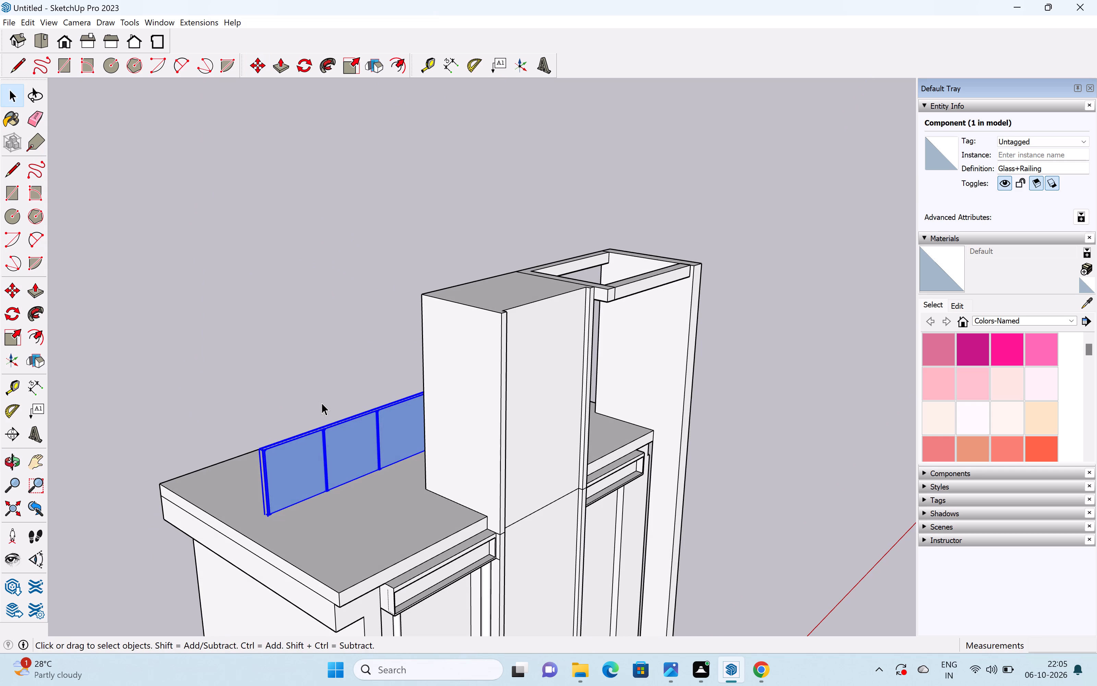
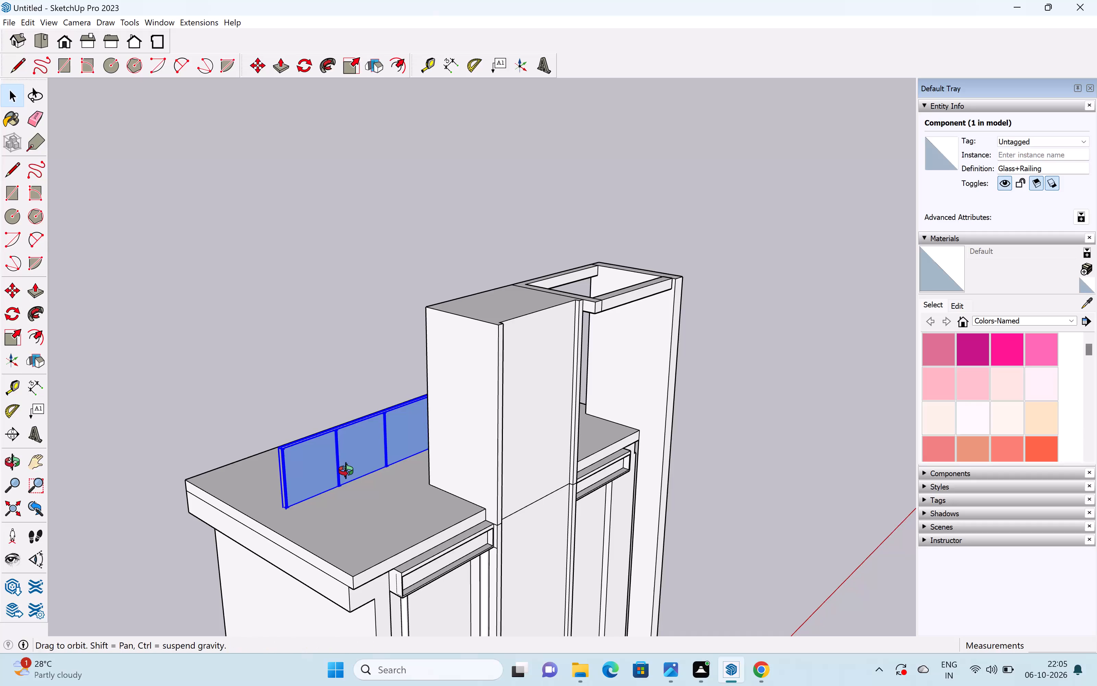
Scale the selected glass railing standing on the roof slab behind the projecting central block.
{"action": "middle_click_drag", "start_coordinate": [488, 439], "coordinate": [794, 447]}
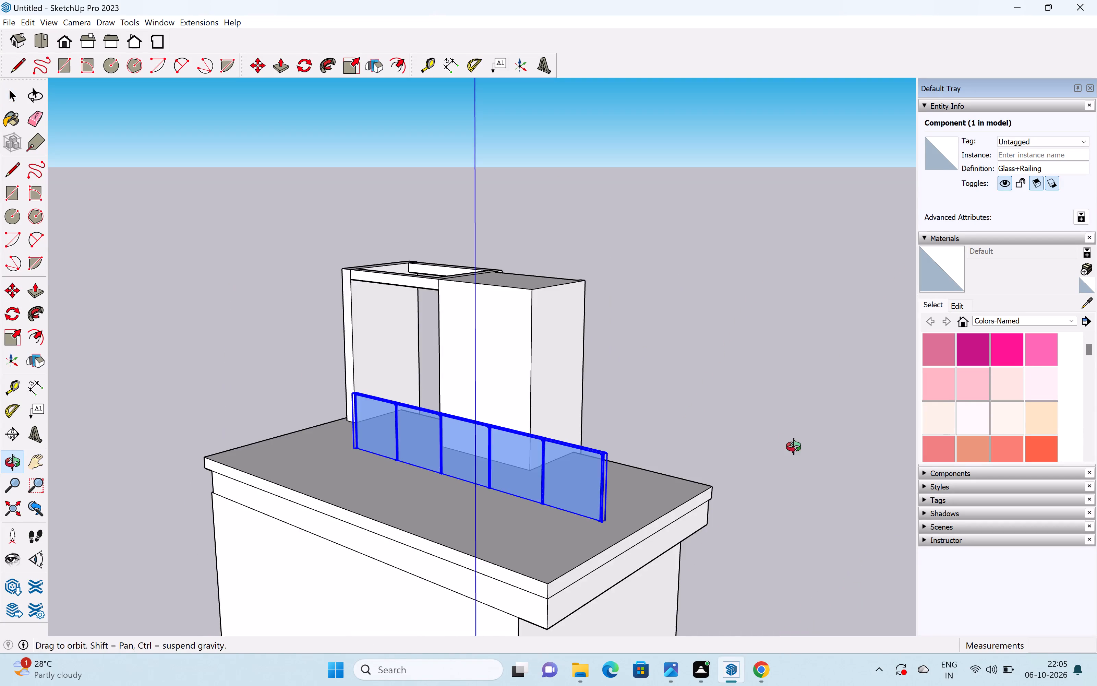
{"action": "middle_click_drag", "start_coordinate": [794, 447], "coordinate": [850, 426]}
{"action": "key", "text": "s"}
{"action": "scroll", "coordinate": [345, 440], "scroll_direction": "up", "scroll_amount": 5}
{"action": "middle_click_drag", "start_coordinate": [303, 459], "coordinate": [583, 552]}
{"action": "scroll", "coordinate": [350, 493], "scroll_direction": "up", "scroll_amount": 4}
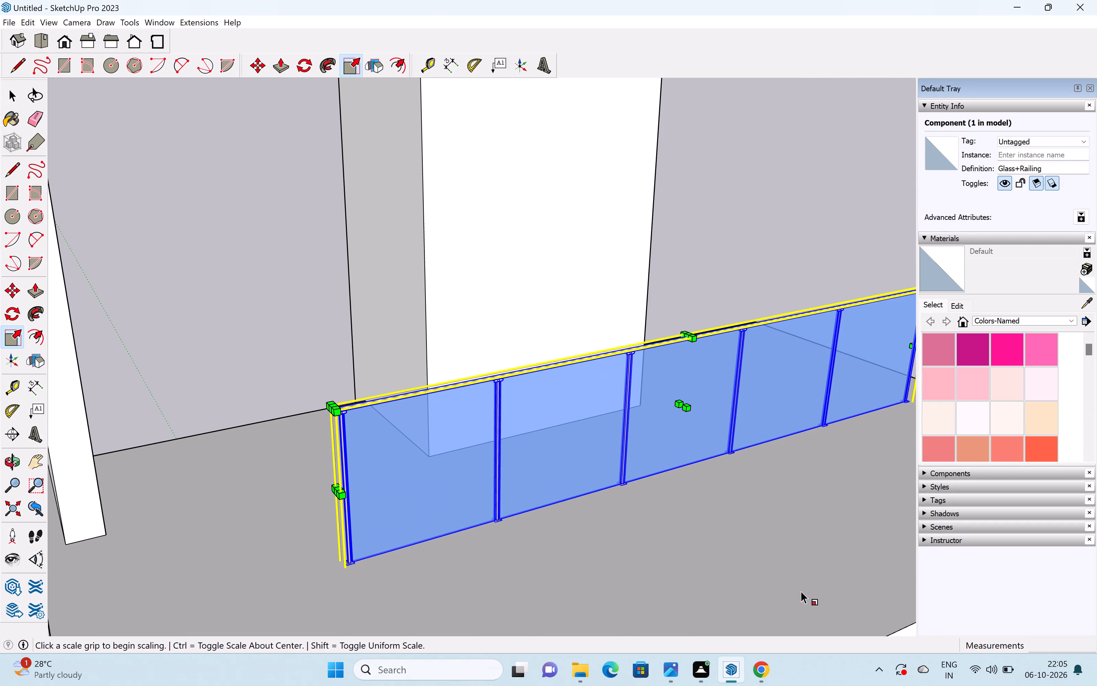
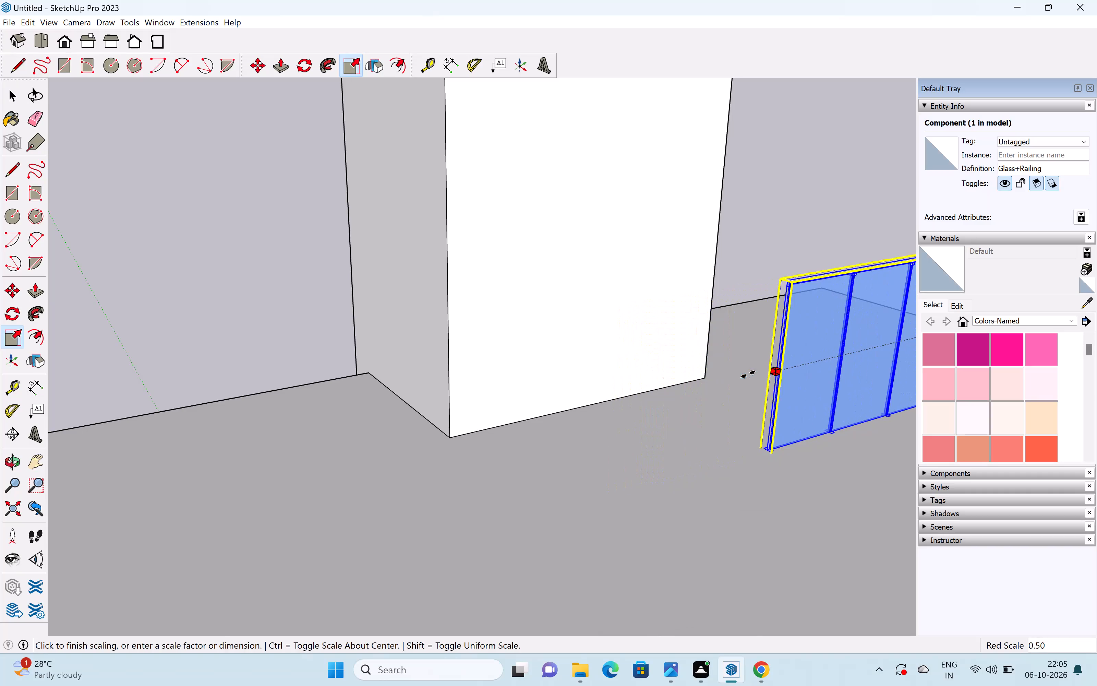
Finish scaling the glass railing on the roof slab to 0.50 along the red axis.
{"action": "left_click", "coordinate": [748, 374]}
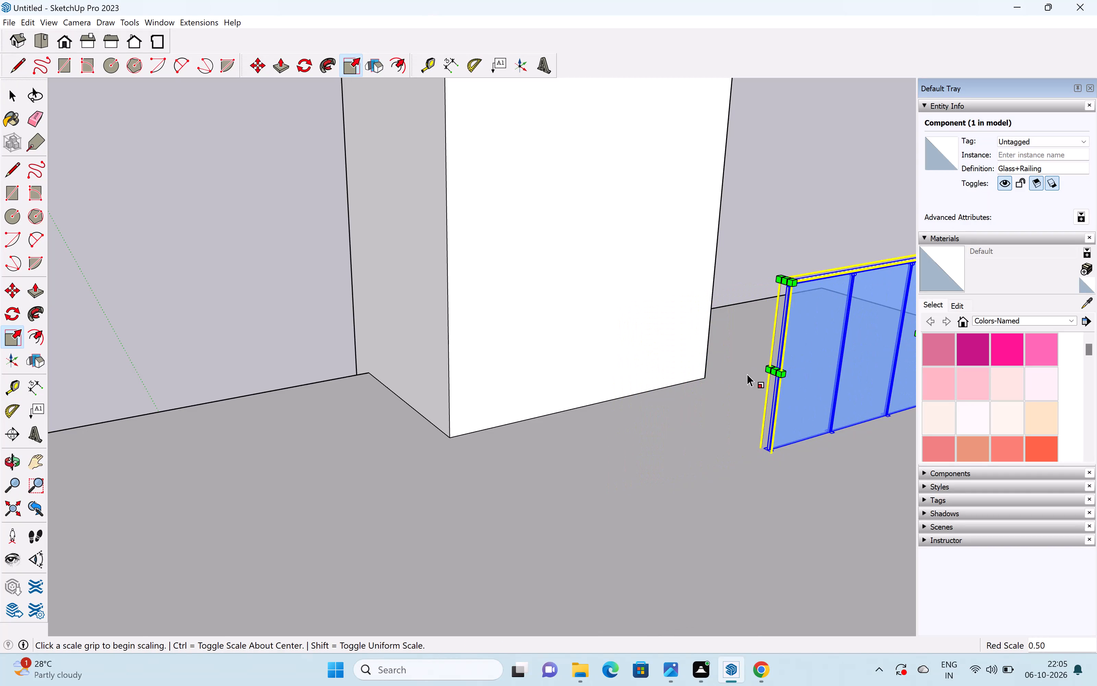
{"action": "scroll", "coordinate": [747, 379], "scroll_direction": "down", "scroll_amount": 6}
{"action": "middle_click_drag", "start_coordinate": [743, 404], "coordinate": [215, 524]}
{"action": "scroll", "coordinate": [371, 503], "scroll_direction": "down", "scroll_amount": 8}
{"action": "middle_click_drag", "start_coordinate": [486, 565], "coordinate": [0, 466]}
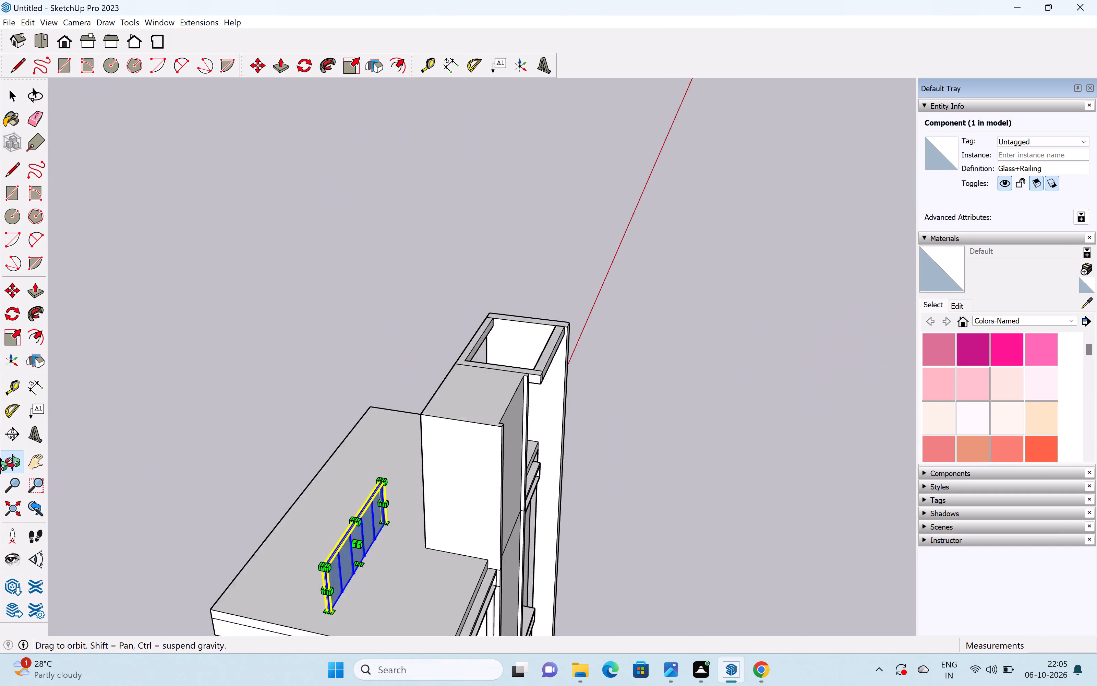
{"action": "middle_click_drag", "start_coordinate": [0, 466], "coordinate": [0, 466]}
{"action": "middle_click_drag", "start_coordinate": [351, 507], "coordinate": [337, 463], "text": "shift"}
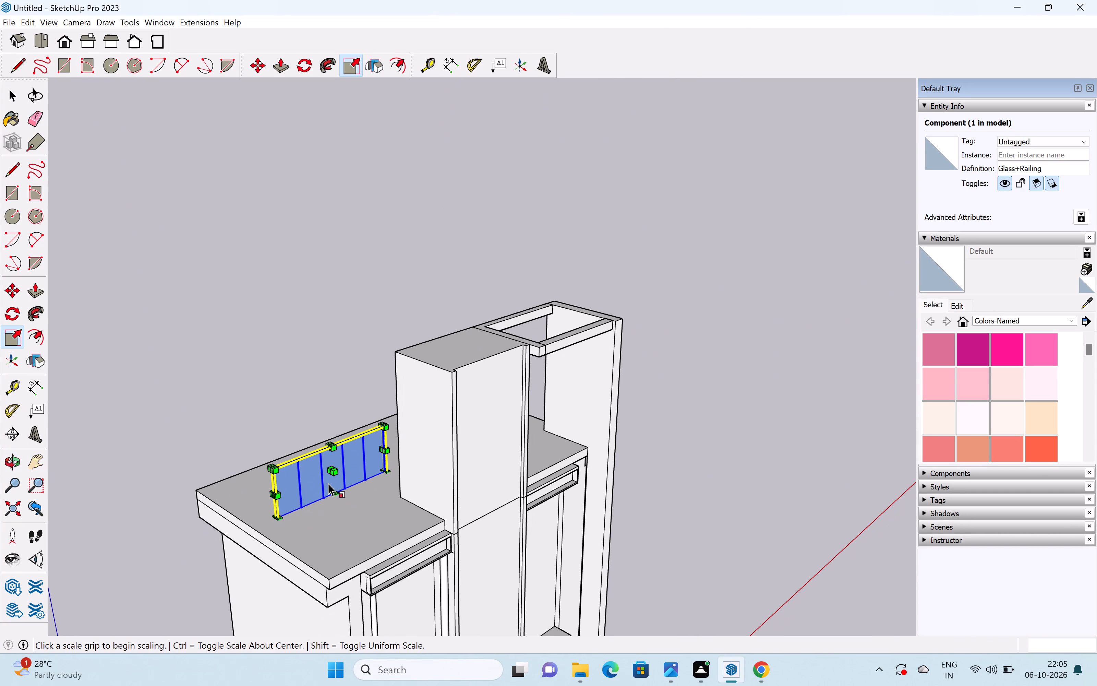
{"action": "key", "text": "space"}
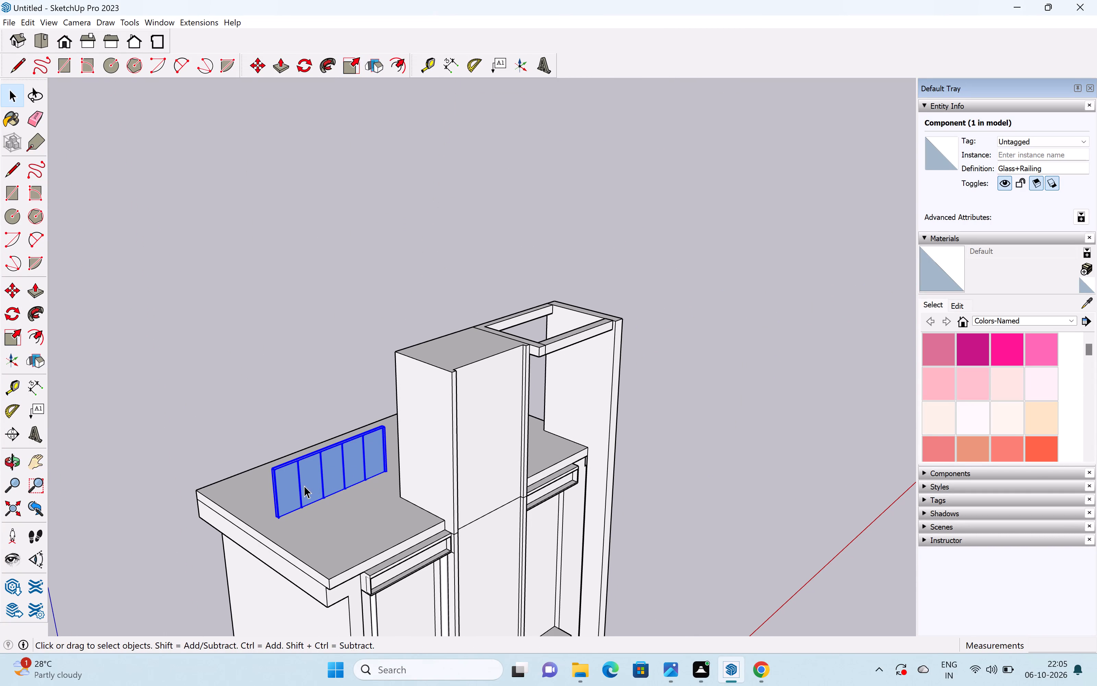
Move the railing about 5' 11 3/4" to the roof slab's front edge near its outer corner.
{"action": "key", "text": "m"}
{"action": "scroll", "coordinate": [278, 523], "scroll_direction": "up", "scroll_amount": 2}
{"action": "left_click", "coordinate": [281, 514]}
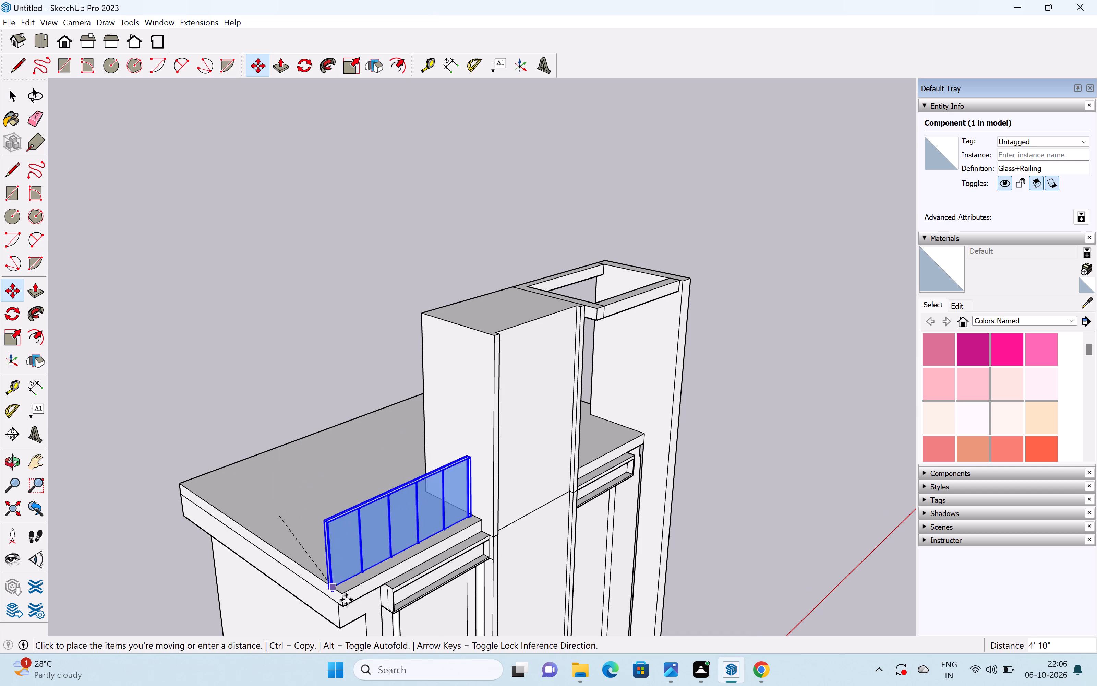
{"action": "scroll", "coordinate": [341, 593], "scroll_direction": "up", "scroll_amount": 10}
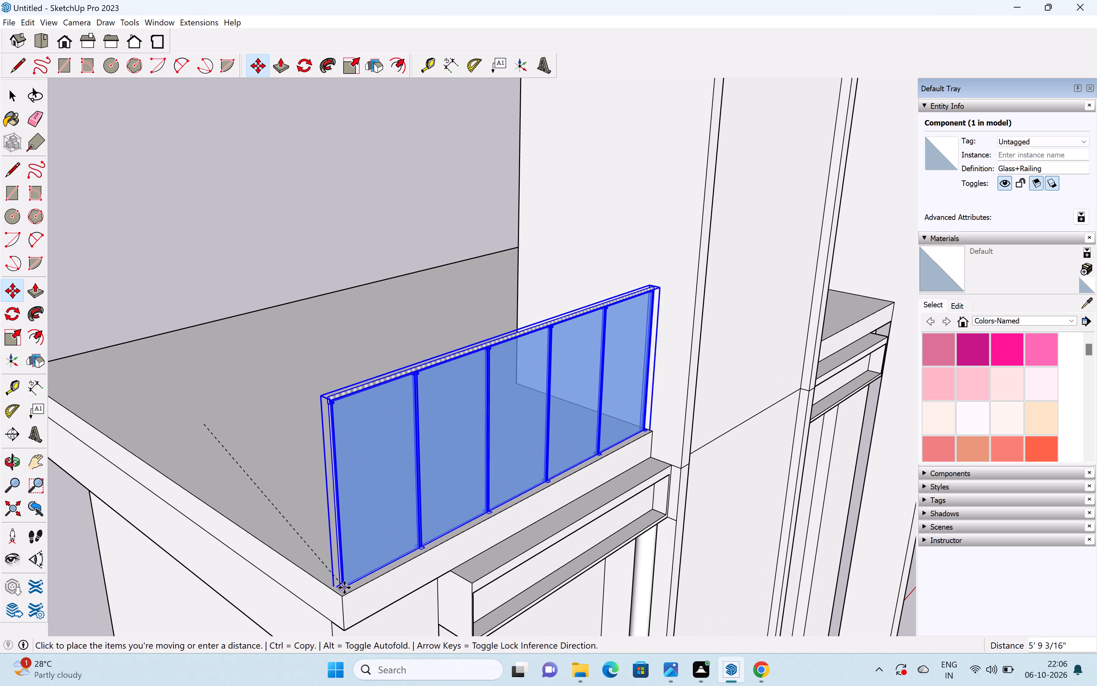
{"action": "left_click", "coordinate": [347, 563]}
{"action": "scroll", "coordinate": [328, 586], "scroll_direction": "down", "scroll_amount": 1}
{"action": "middle_click_drag", "start_coordinate": [328, 586], "coordinate": [332, 519]}
{"action": "scroll", "coordinate": [393, 502], "scroll_direction": "up", "scroll_amount": 5}
{"action": "key", "text": "s"}
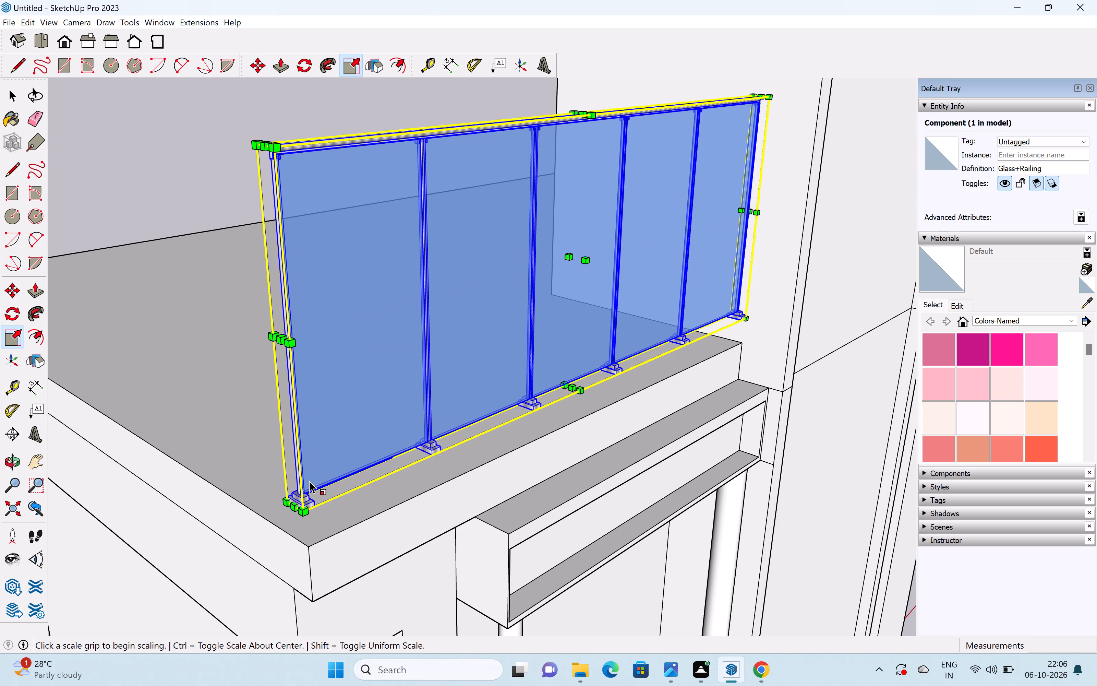
{"action": "key", "text": "space"}
Shift the railing about 4 3/4" so its base corner sits on the slab's outer front corner.
{"action": "key", "text": "m"}
{"action": "scroll", "coordinate": [302, 516], "scroll_direction": "up", "scroll_amount": 1}
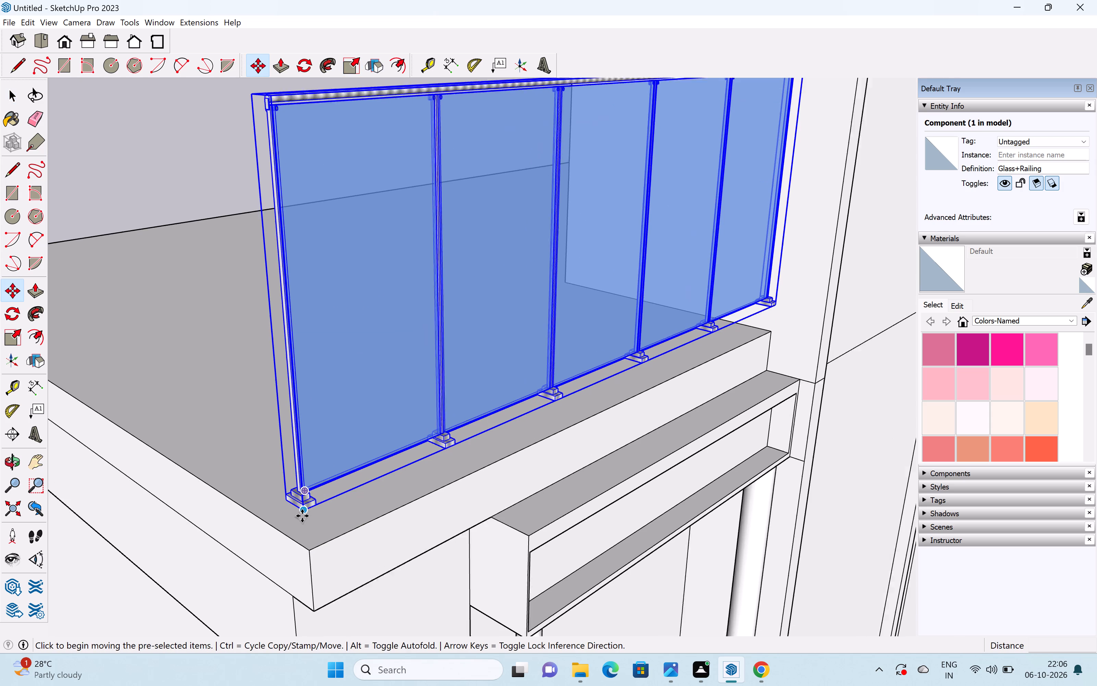
{"action": "scroll", "coordinate": [302, 516], "scroll_direction": "up", "scroll_amount": 2}
{"action": "left_click", "coordinate": [303, 509]}
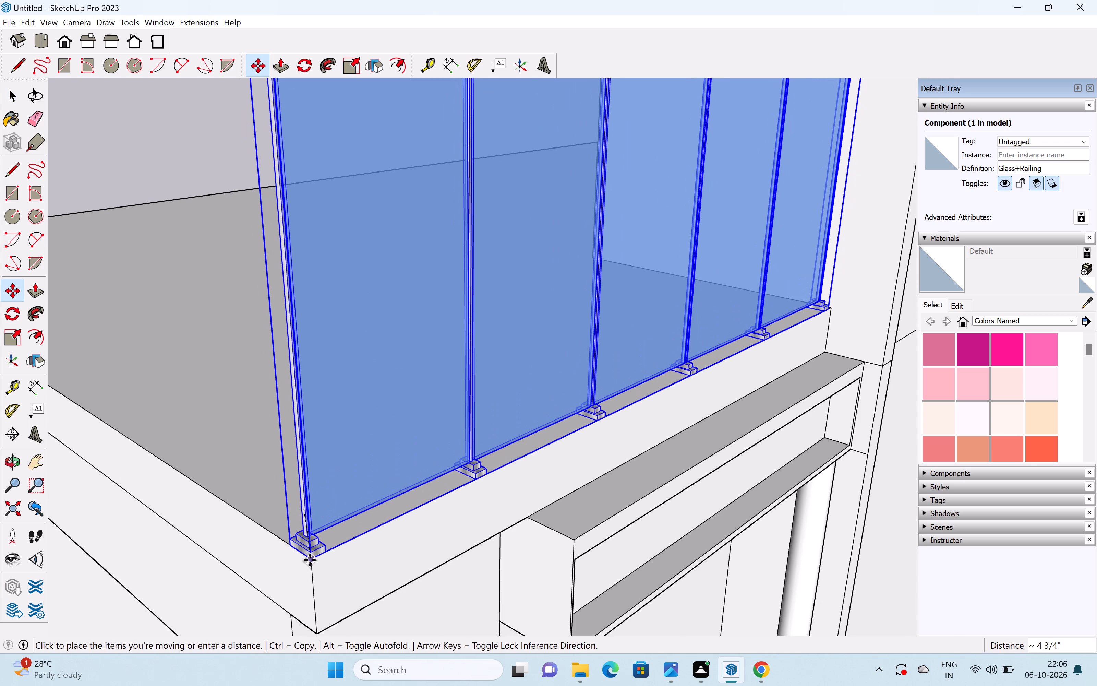
{"action": "left_click", "coordinate": [310, 560]}
{"action": "scroll", "coordinate": [310, 551], "scroll_direction": "down", "scroll_amount": 9}
{"action": "scroll", "coordinate": [310, 550], "scroll_direction": "up", "scroll_amount": 1}
{"action": "key", "text": "space"}
{"action": "scroll", "coordinate": [320, 541], "scroll_direction": "down", "scroll_amount": 7}
Copy the front glass railing about 19' 7" past the central block to beyond the outer column of the beam frame.
{"action": "middle_click_drag", "start_coordinate": [446, 505], "coordinate": [180, 416]}
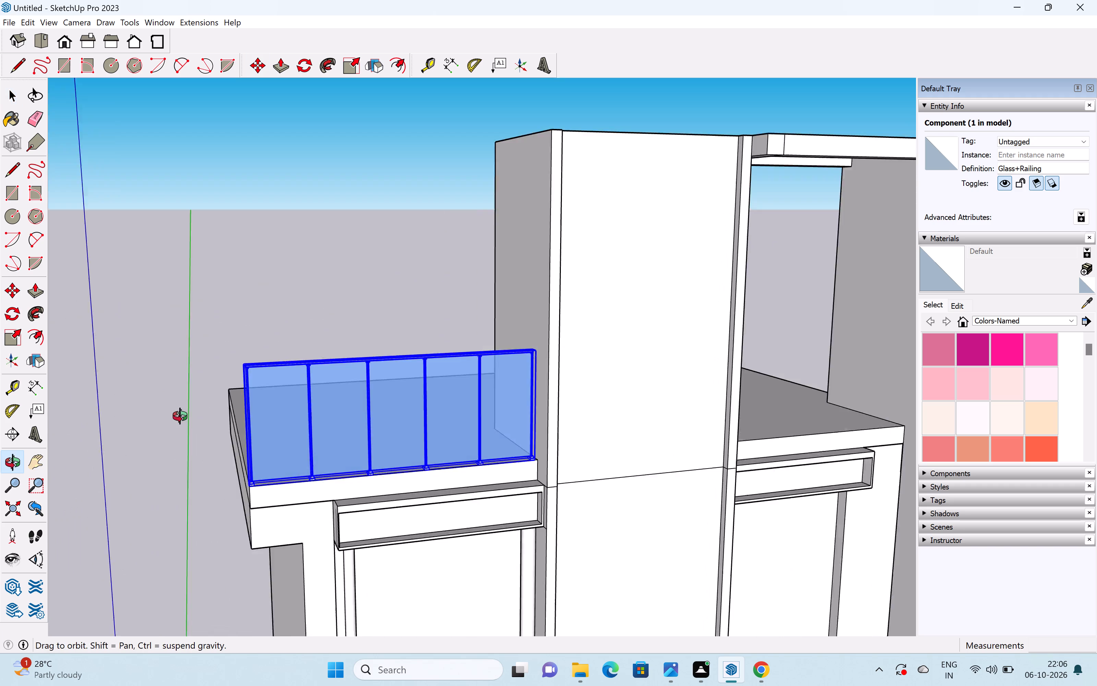
{"action": "middle_click_drag", "start_coordinate": [180, 416], "coordinate": [180, 416]}
{"action": "left_click", "coordinate": [390, 424]}
{"action": "key", "text": "m"}
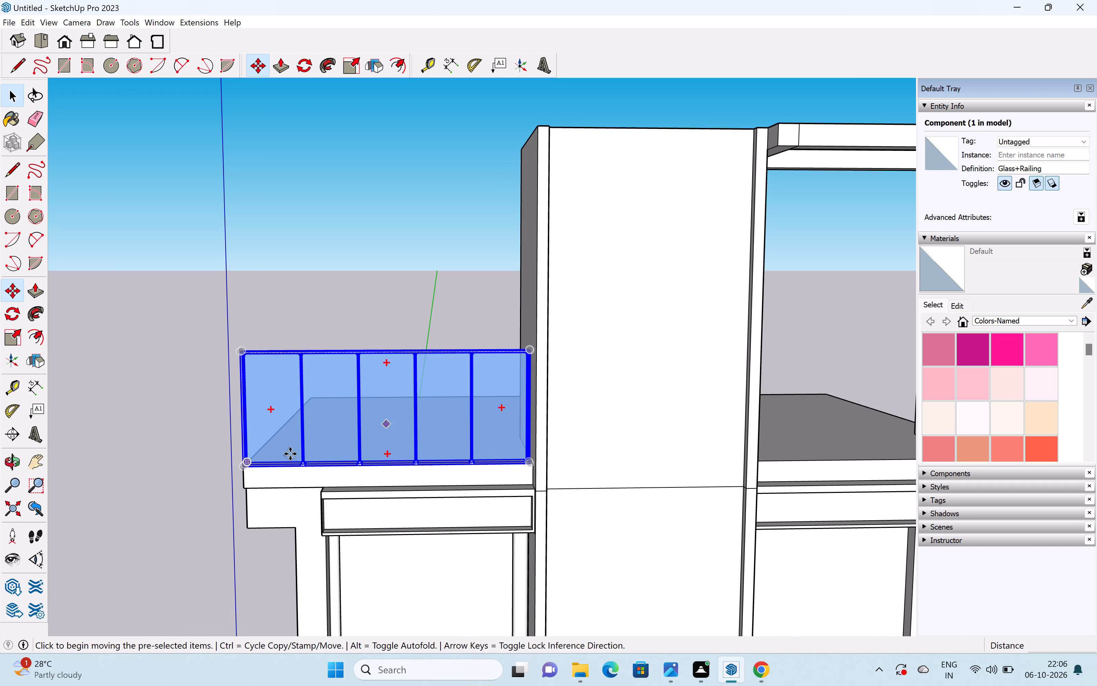
{"action": "left_click", "coordinate": [247, 465]}
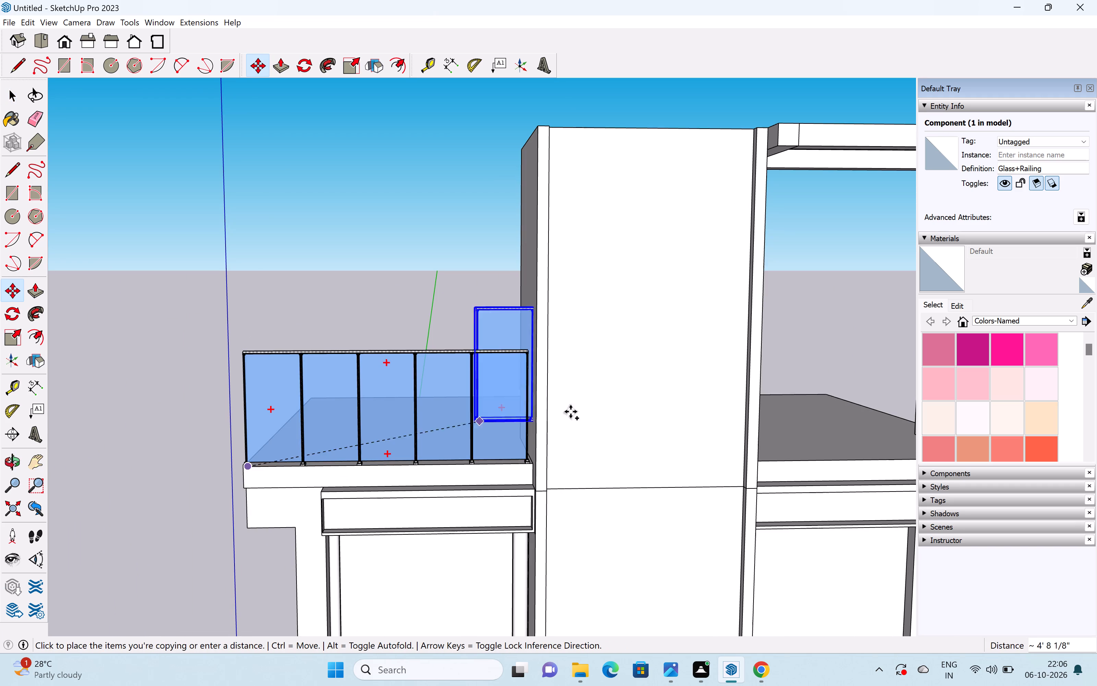
{"action": "scroll", "coordinate": [663, 401], "scroll_direction": "down", "scroll_amount": 1}
{"action": "middle_click_drag", "start_coordinate": [651, 397], "coordinate": [317, 464], "text": "shift"}
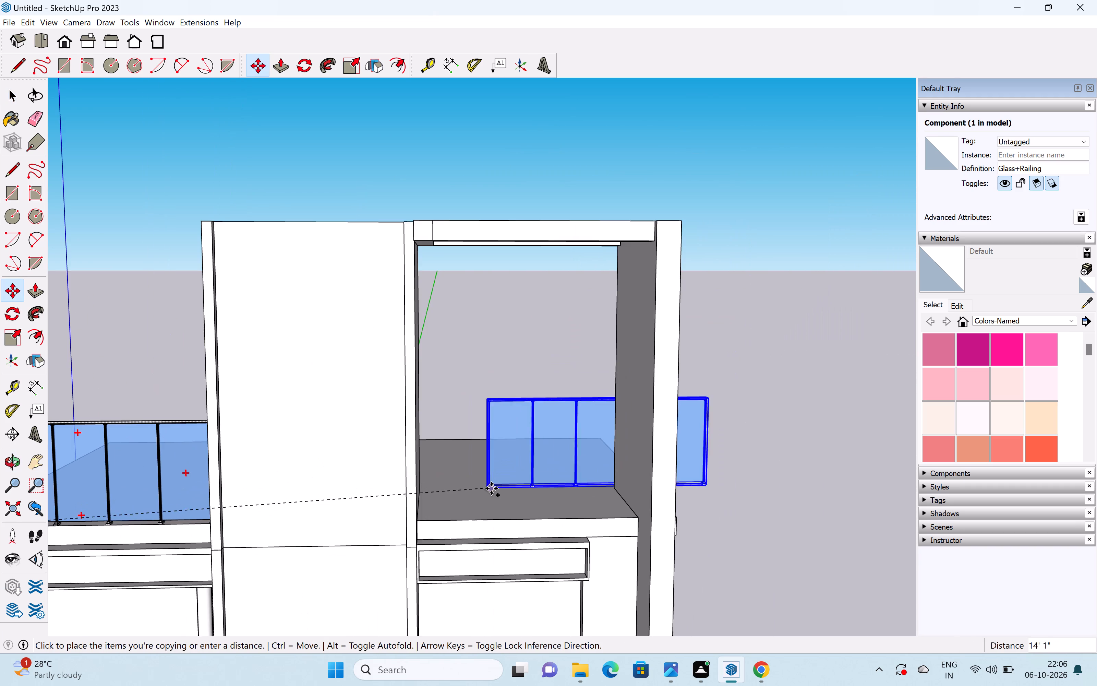
{"action": "scroll", "coordinate": [491, 488], "scroll_direction": "up", "scroll_amount": 3}
{"action": "scroll", "coordinate": [414, 487], "scroll_direction": "down", "scroll_amount": 5}
{"action": "left_click", "coordinate": [651, 492]}
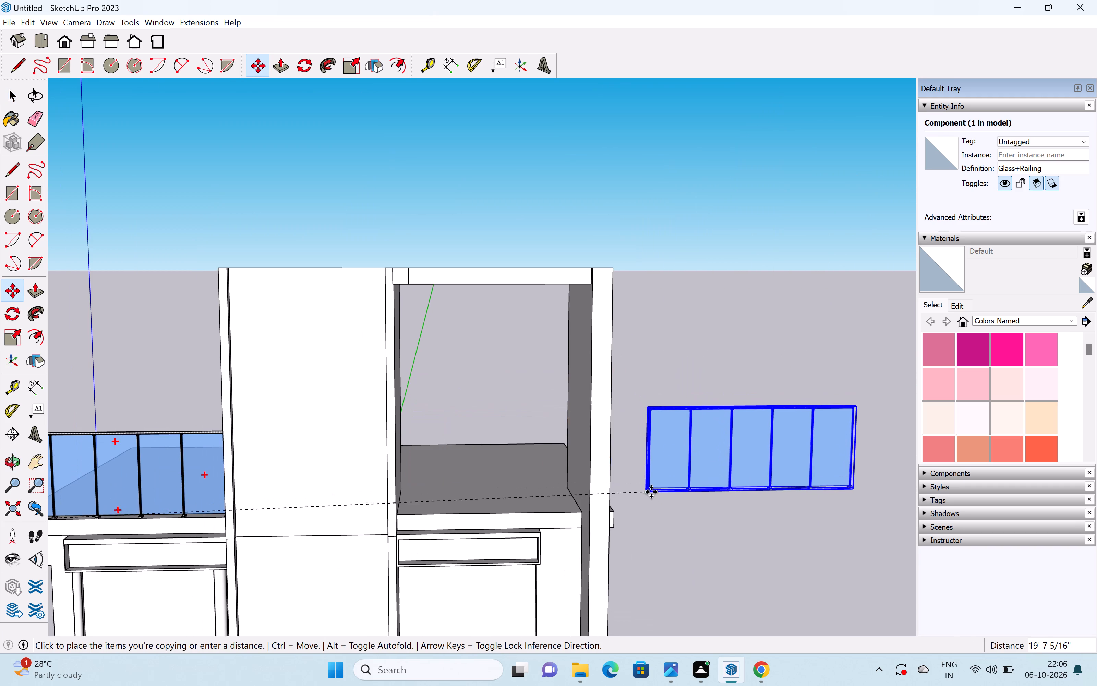
{"action": "left_click", "coordinate": [660, 469]}
Shorten the copied railing along the red axis by scaling it from the end nearest the building.
{"action": "key", "text": "s"}
{"action": "scroll", "coordinate": [644, 449], "scroll_direction": "up", "scroll_amount": 6}
{"action": "middle_click_drag", "start_coordinate": [648, 456], "coordinate": [714, 521]}
{"action": "scroll", "coordinate": [683, 481], "scroll_direction": "up", "scroll_amount": 7}
{"action": "left_click_drag", "start_coordinate": [658, 441], "coordinate": [660, 440]}
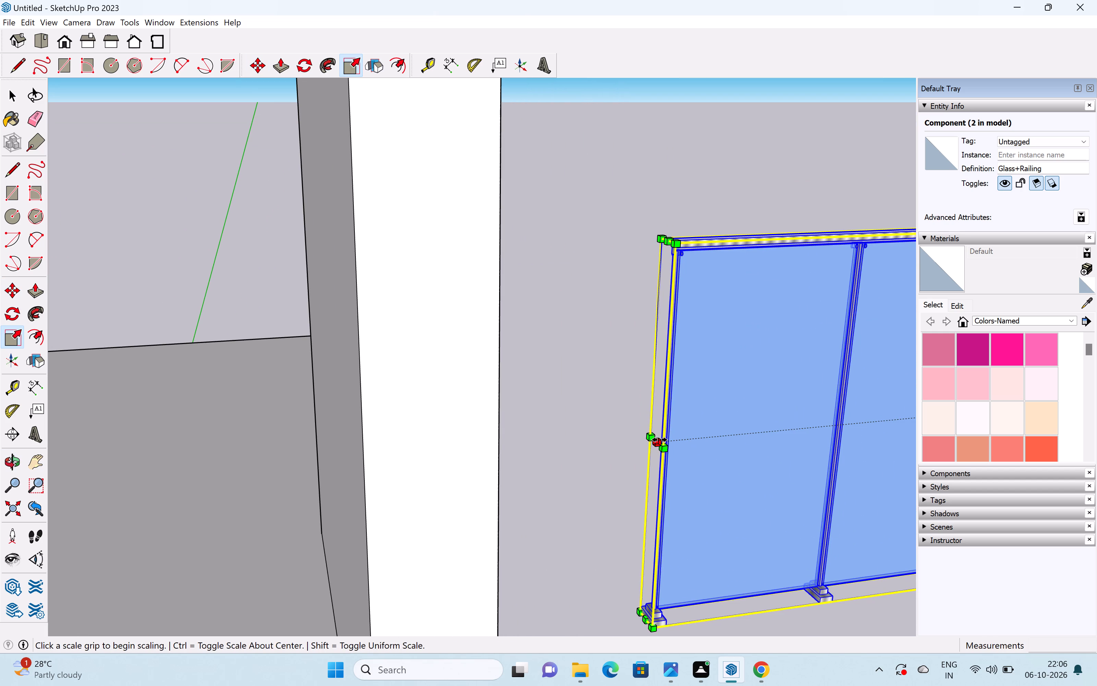
{"action": "left_click_drag", "start_coordinate": [660, 440], "coordinate": [785, 418]}
{"action": "scroll", "coordinate": [718, 434], "scroll_direction": "down", "scroll_amount": 3}
{"action": "scroll", "coordinate": [715, 437], "scroll_direction": "up", "scroll_amount": 1}
{"action": "scroll", "coordinate": [715, 438], "scroll_direction": "down", "scroll_amount": 8}
{"action": "scroll", "coordinate": [706, 446], "scroll_direction": "up", "scroll_amount": 1}
{"action": "scroll", "coordinate": [706, 447], "scroll_direction": "down", "scroll_amount": 2}
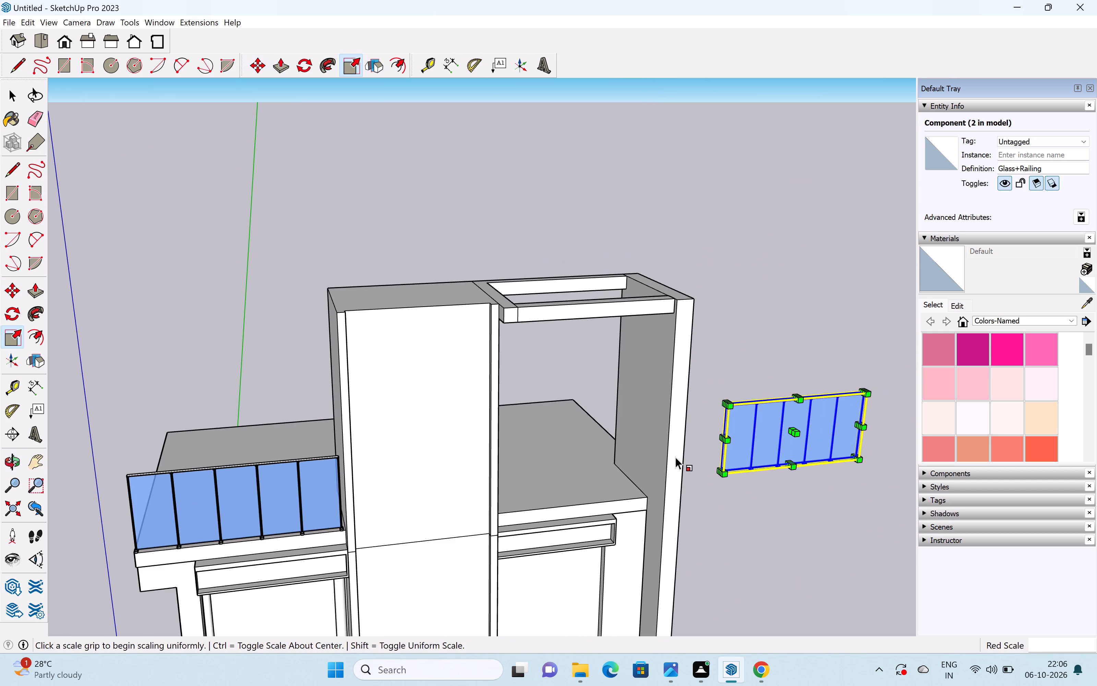
Scale the copied railing from its outer end to 0.85 along the red axis.
{"action": "middle_click_drag", "start_coordinate": [652, 461], "coordinate": [429, 486], "text": "shift"}
{"action": "scroll", "coordinate": [690, 460], "scroll_direction": "up", "scroll_amount": 6}
{"action": "scroll", "coordinate": [626, 436], "scroll_direction": "up", "scroll_amount": 2}
{"action": "middle_click_drag", "start_coordinate": [606, 439], "coordinate": [312, 522]}
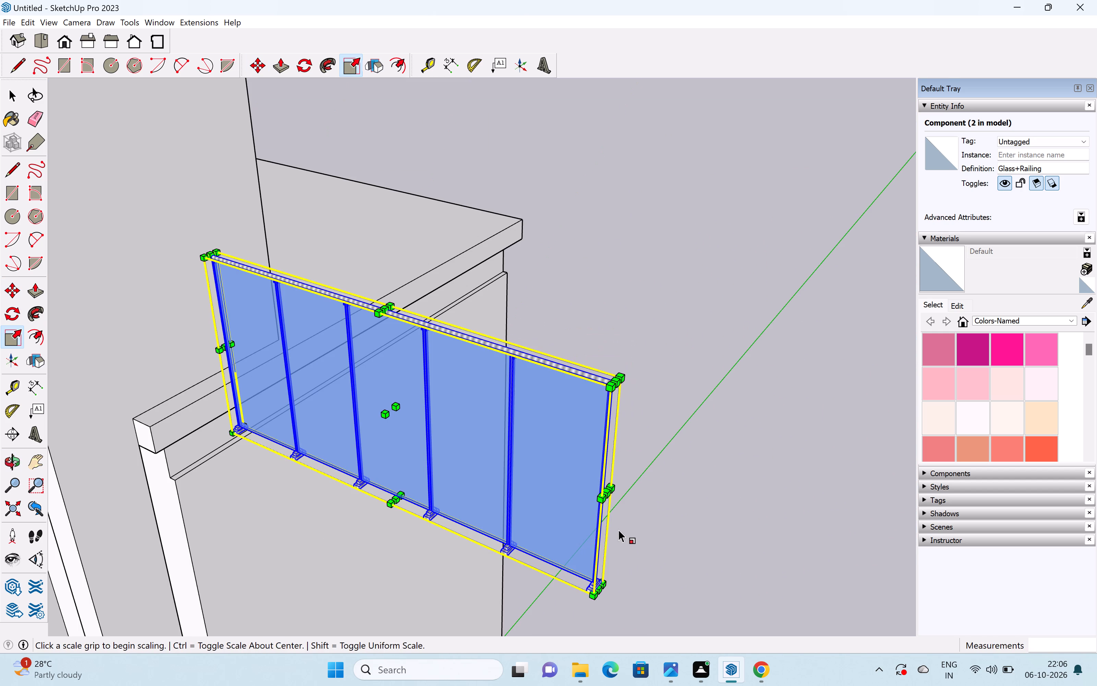
{"action": "left_click_drag", "start_coordinate": [608, 496], "coordinate": [539, 459]}
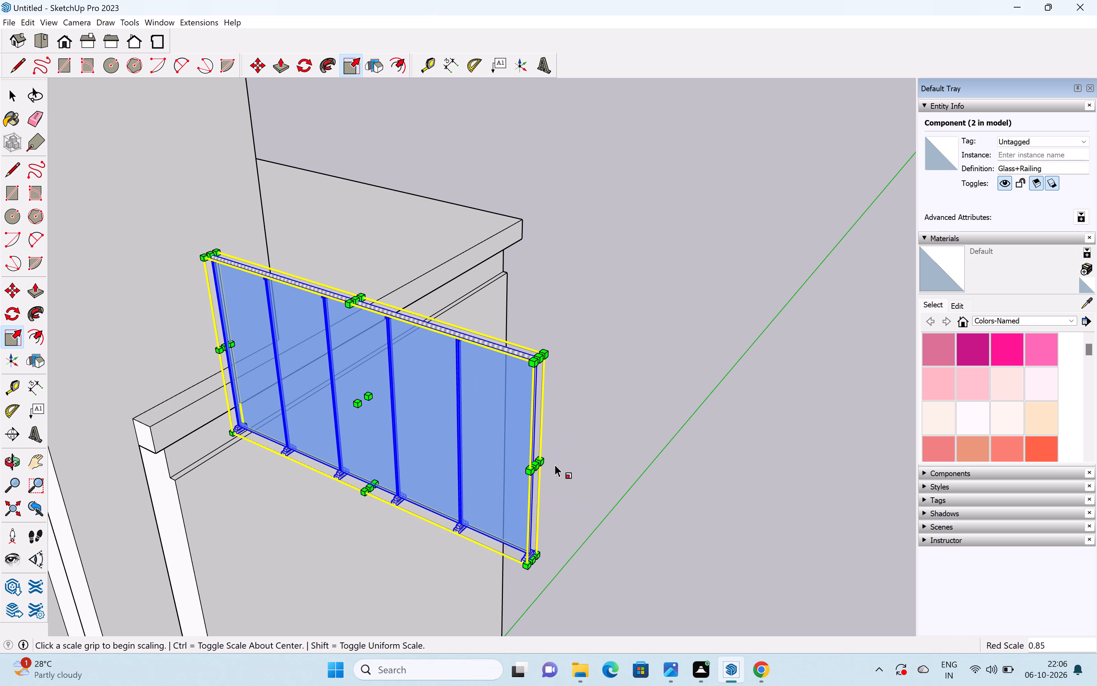
{"action": "key", "text": "space"}
{"action": "left_click", "coordinate": [573, 467]}
Move the copied railing onto the roof slab's front edge under the beam frame, beside the central block.
{"action": "left_click", "coordinate": [496, 490]}
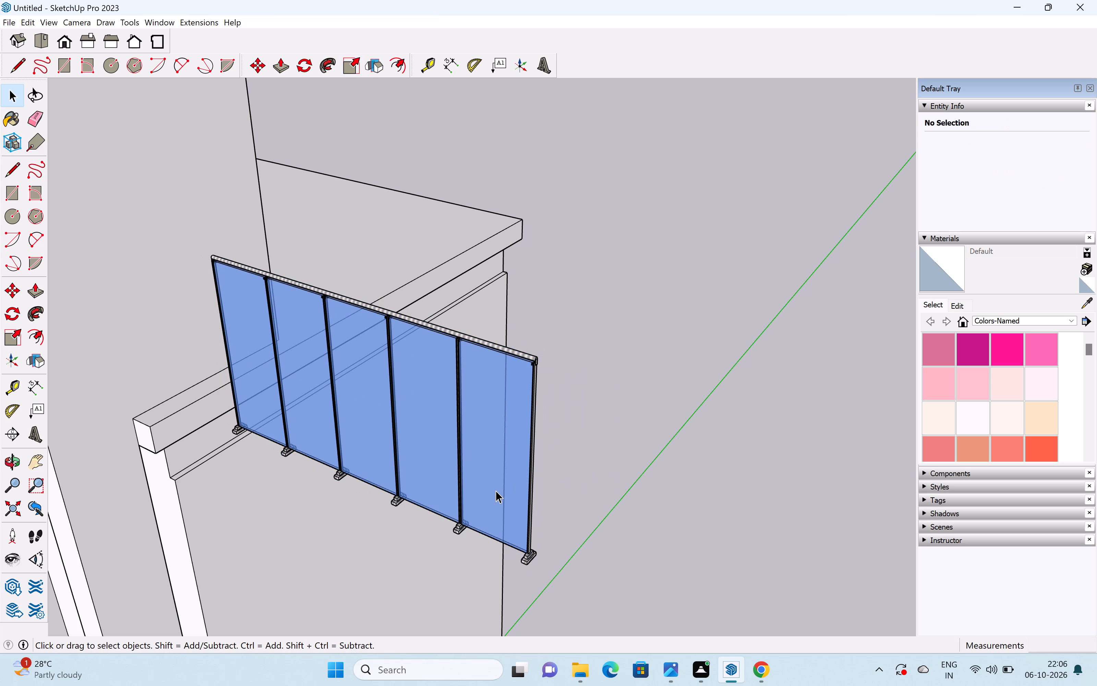
{"action": "key", "text": "m"}
{"action": "middle_click_drag", "start_coordinate": [241, 513], "coordinate": [615, 466]}
{"action": "scroll", "coordinate": [550, 457], "scroll_direction": "down", "scroll_amount": 5}
{"action": "scroll", "coordinate": [399, 523], "scroll_direction": "up", "scroll_amount": 3}
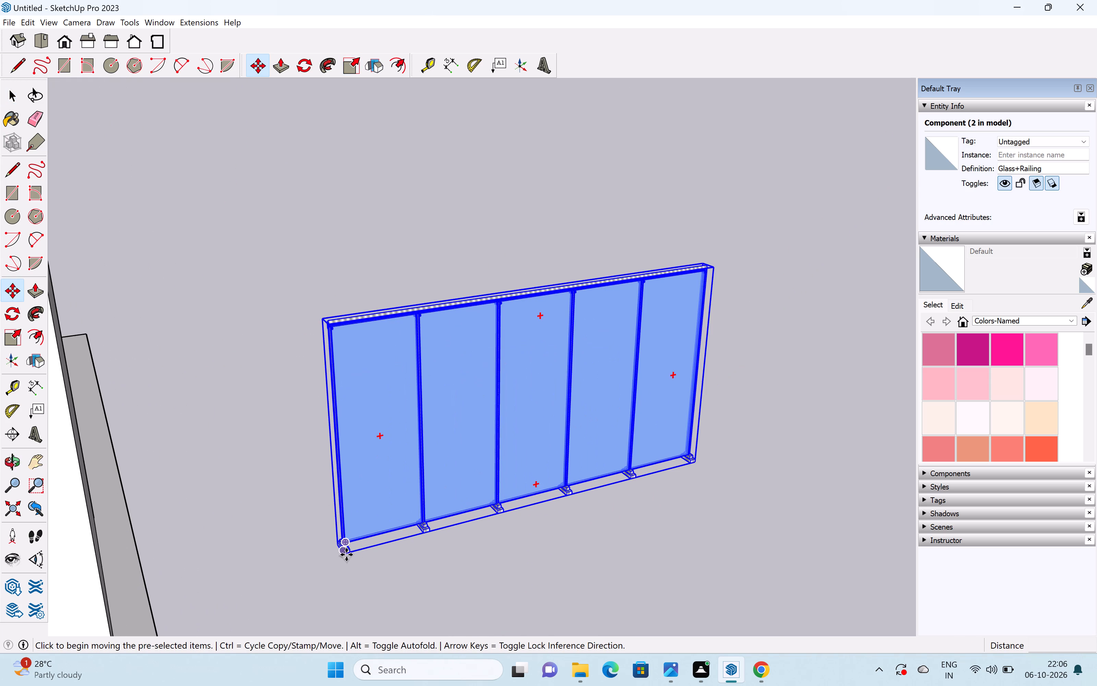
{"action": "left_click", "coordinate": [346, 555]}
{"action": "scroll", "coordinate": [346, 551], "scroll_direction": "down", "scroll_amount": 5}
{"action": "scroll", "coordinate": [367, 492], "scroll_direction": "down", "scroll_amount": 5}
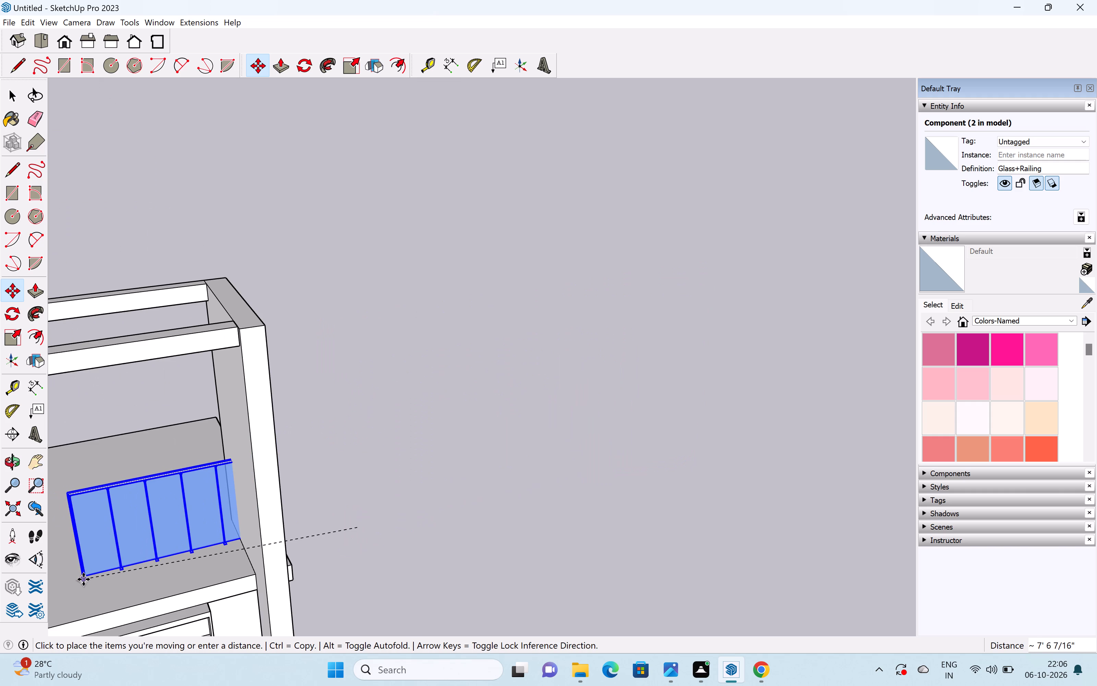
{"action": "middle_click_drag", "start_coordinate": [83, 579], "coordinate": [267, 532], "text": "shift"}
{"action": "scroll", "coordinate": [221, 576], "scroll_direction": "up", "scroll_amount": 2}
{"action": "middle_click_drag", "start_coordinate": [244, 577], "coordinate": [185, 575]}
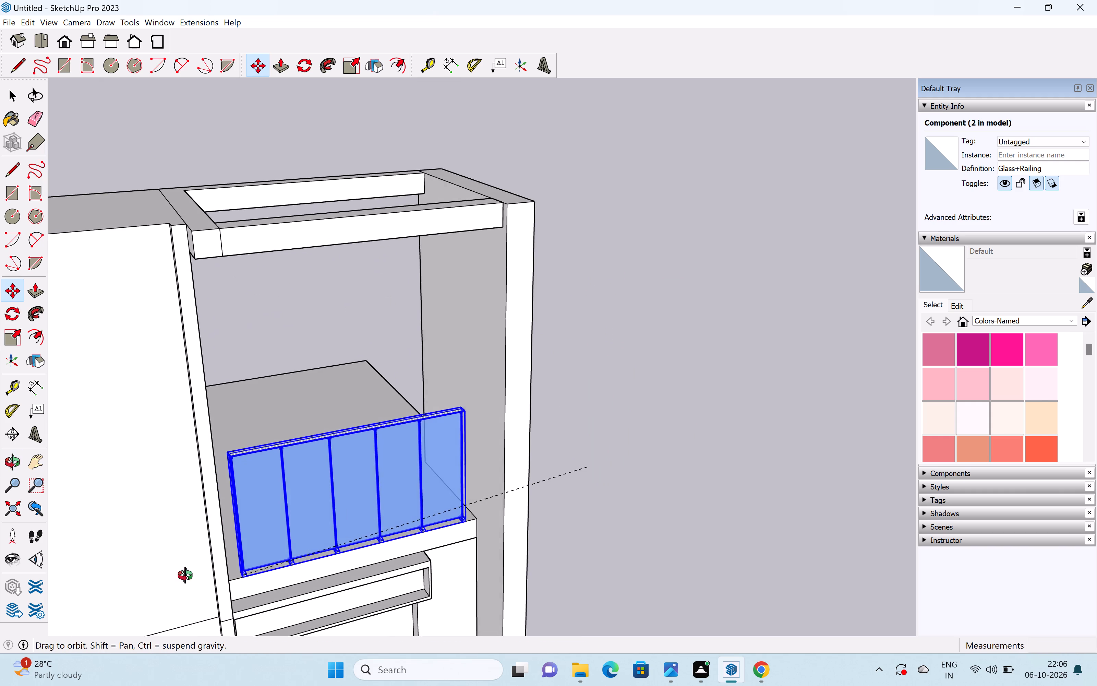
{"action": "middle_click_drag", "start_coordinate": [185, 575], "coordinate": [118, 573]}
{"action": "scroll", "coordinate": [256, 527], "scroll_direction": "up", "scroll_amount": 4}
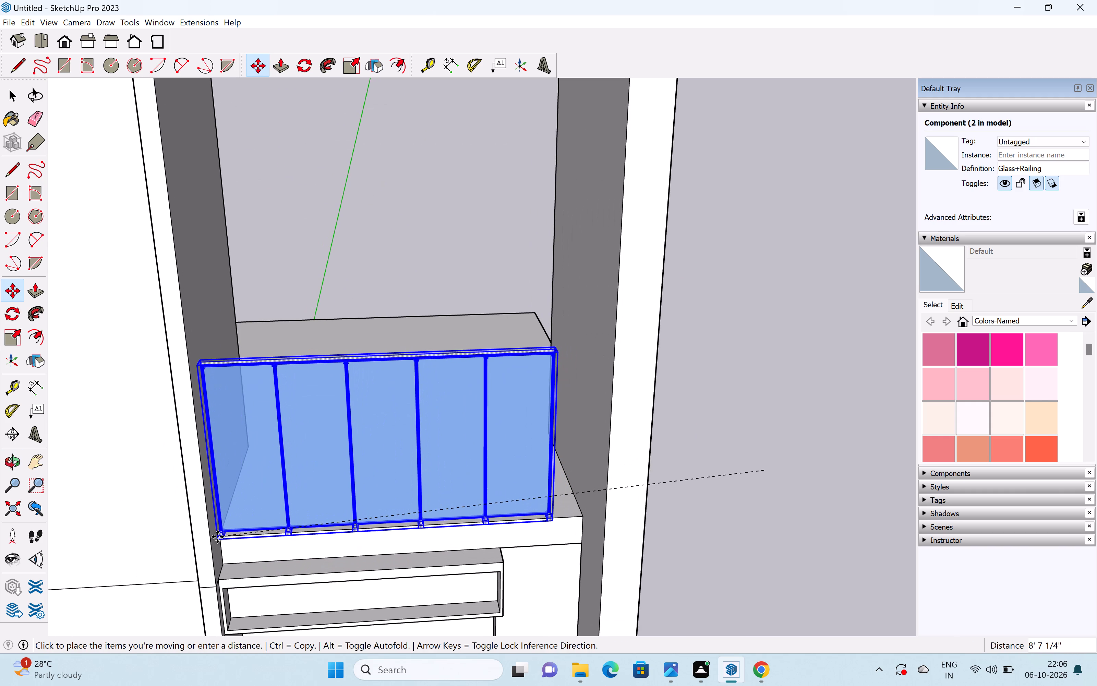
{"action": "scroll", "coordinate": [221, 537], "scroll_direction": "up", "scroll_amount": 11}
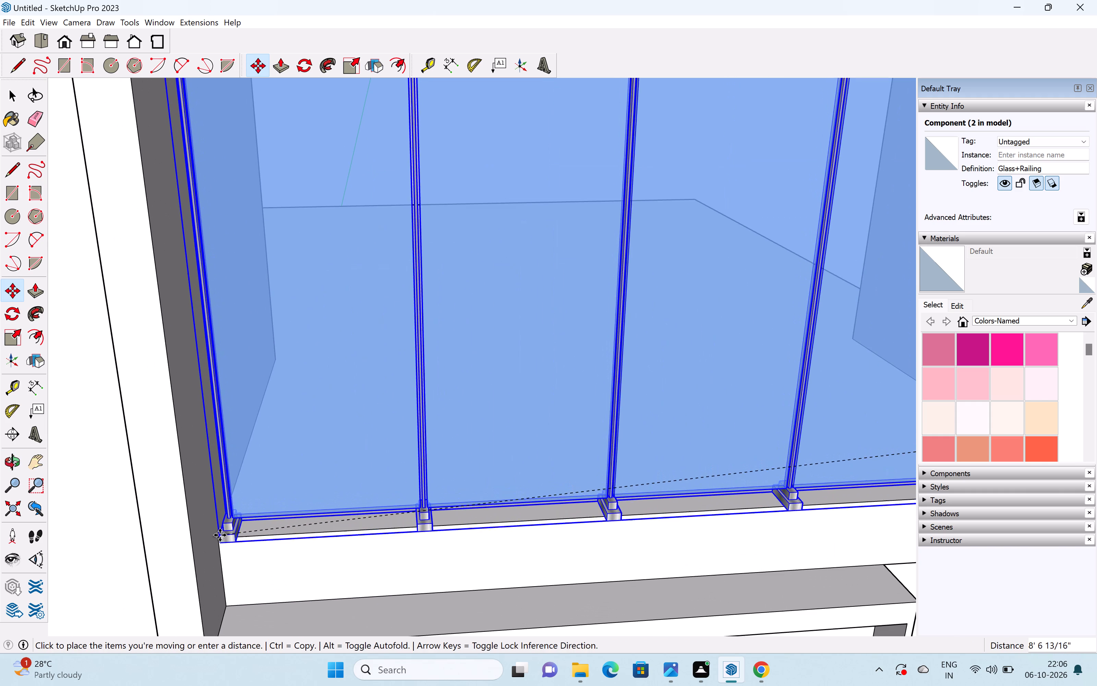
{"action": "left_click", "coordinate": [235, 514]}
Align the copied railing's inner base corner with the slab's front corner against the central block.
{"action": "scroll", "coordinate": [235, 525], "scroll_direction": "up", "scroll_amount": 4}
{"action": "left_click", "coordinate": [233, 516]}
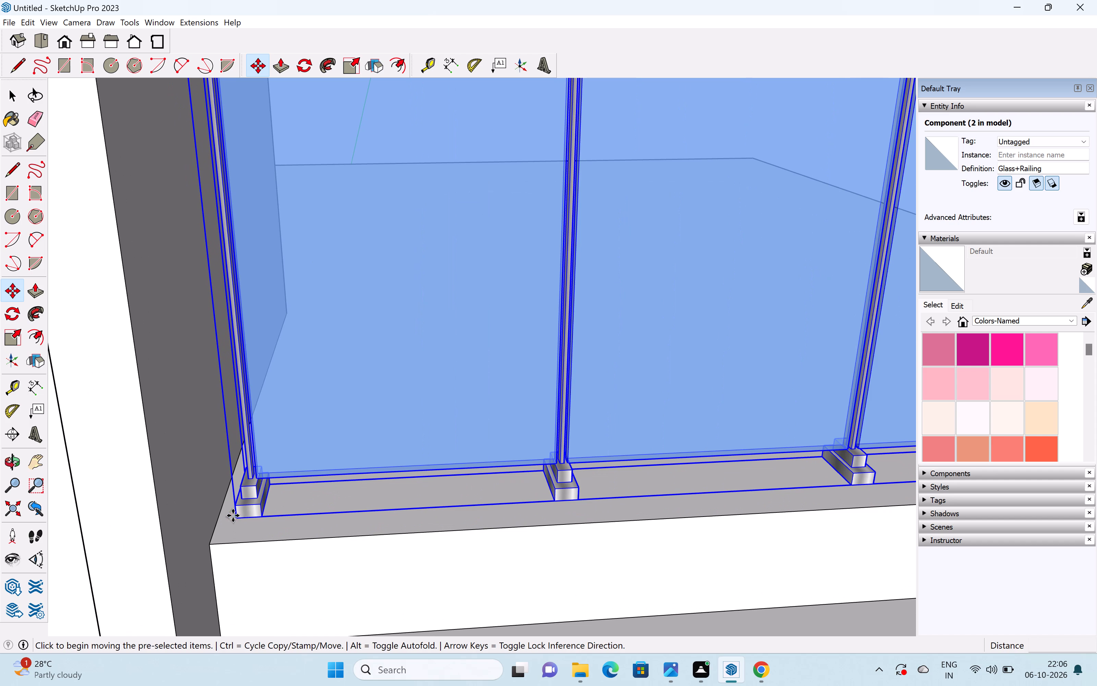
{"action": "left_click", "coordinate": [206, 546]}
{"action": "scroll", "coordinate": [223, 539], "scroll_direction": "down", "scroll_amount": 6}
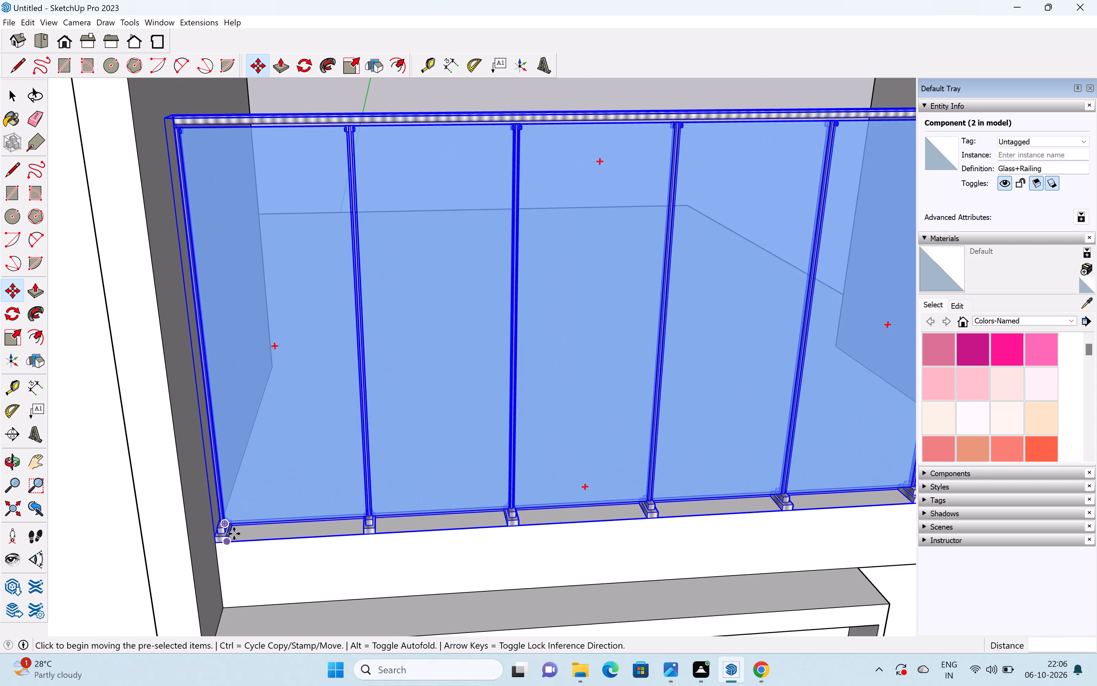
{"action": "scroll", "coordinate": [241, 531], "scroll_direction": "down", "scroll_amount": 6}
{"action": "key", "text": "space"}
Stretch the copied railing to about 1.20 along the red axis so it reaches the outer column.
{"action": "middle_click_drag", "start_coordinate": [352, 489], "coordinate": [240, 484]}
{"action": "left_click", "coordinate": [360, 436]}
{"action": "key", "text": "s"}
{"action": "middle_click_drag", "start_coordinate": [636, 389], "coordinate": [579, 385]}
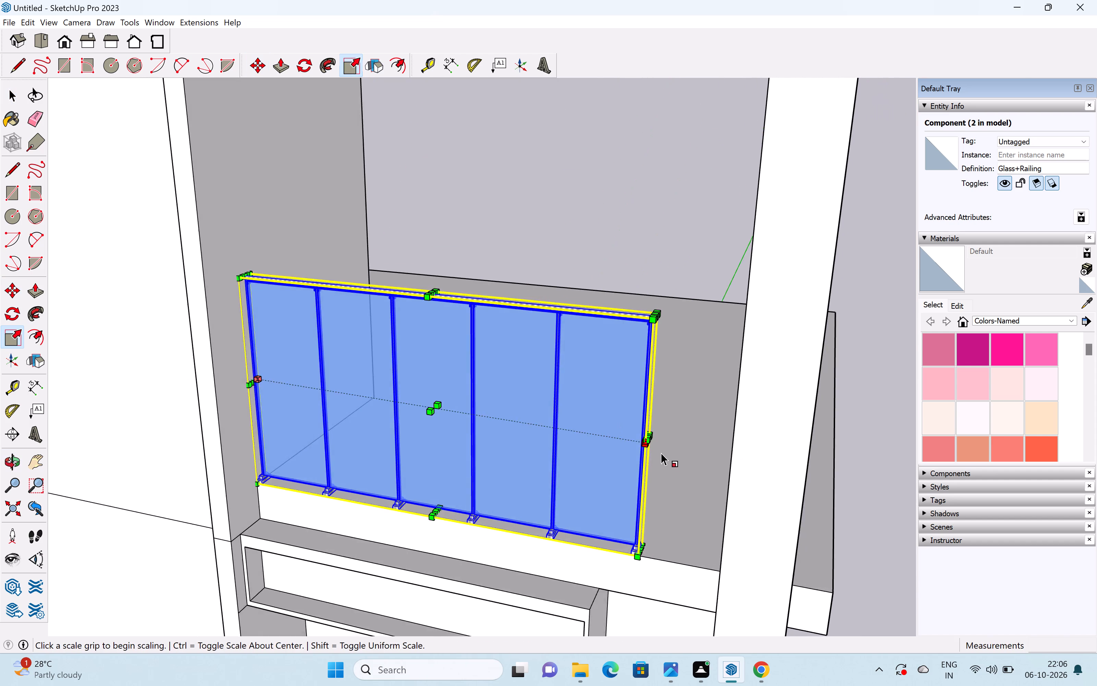
{"action": "scroll", "coordinate": [668, 458], "scroll_direction": "up", "scroll_amount": 6}
{"action": "left_click", "coordinate": [619, 415]}
{"action": "scroll", "coordinate": [627, 415], "scroll_direction": "down", "scroll_amount": 5}
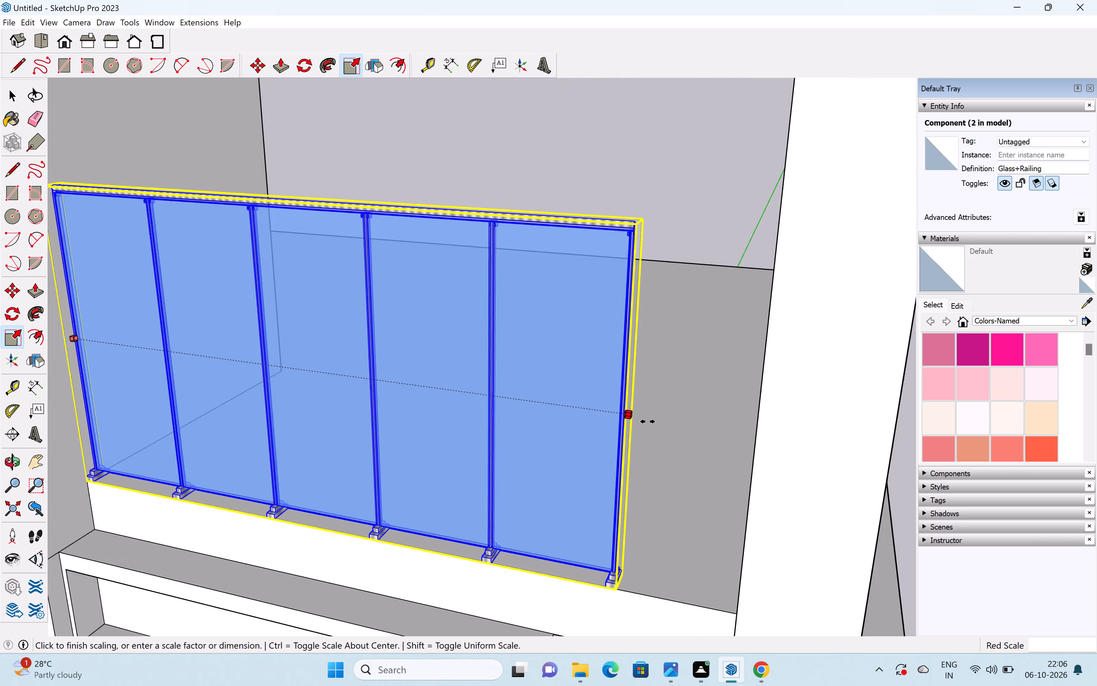
{"action": "left_click", "coordinate": [718, 465]}
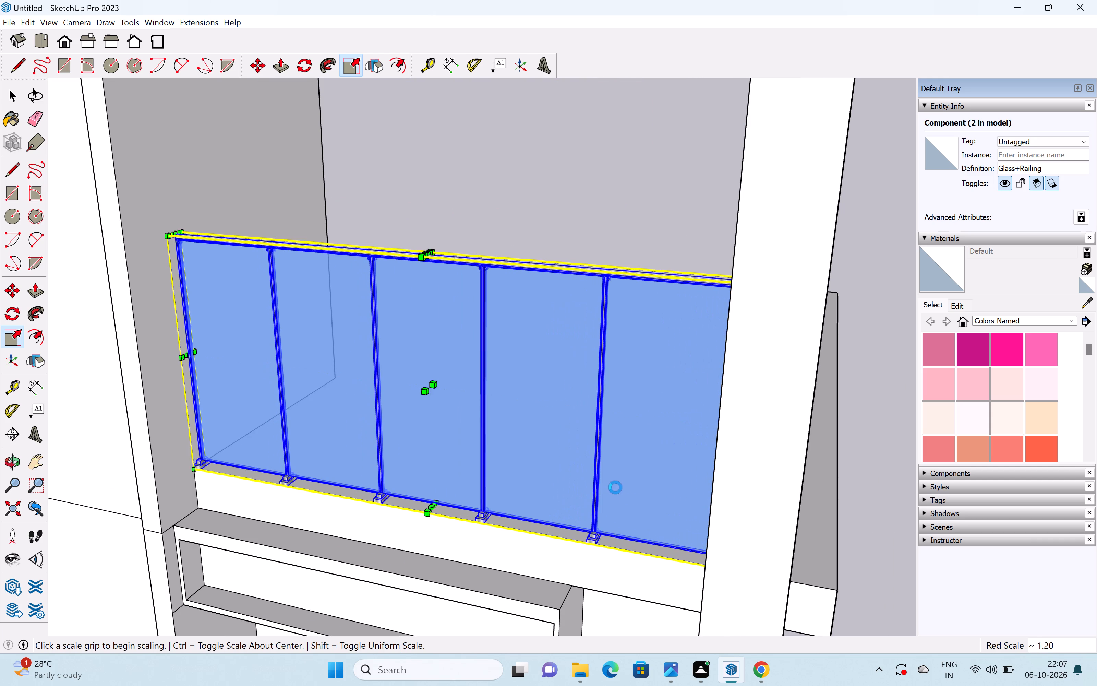
{"action": "key", "text": "space"}
{"action": "scroll", "coordinate": [614, 486], "scroll_direction": "down", "scroll_amount": 8}
{"action": "left_click", "coordinate": [789, 437]}
{"action": "scroll", "coordinate": [658, 431], "scroll_direction": "down", "scroll_amount": 5}
{"action": "key", "text": "space"}
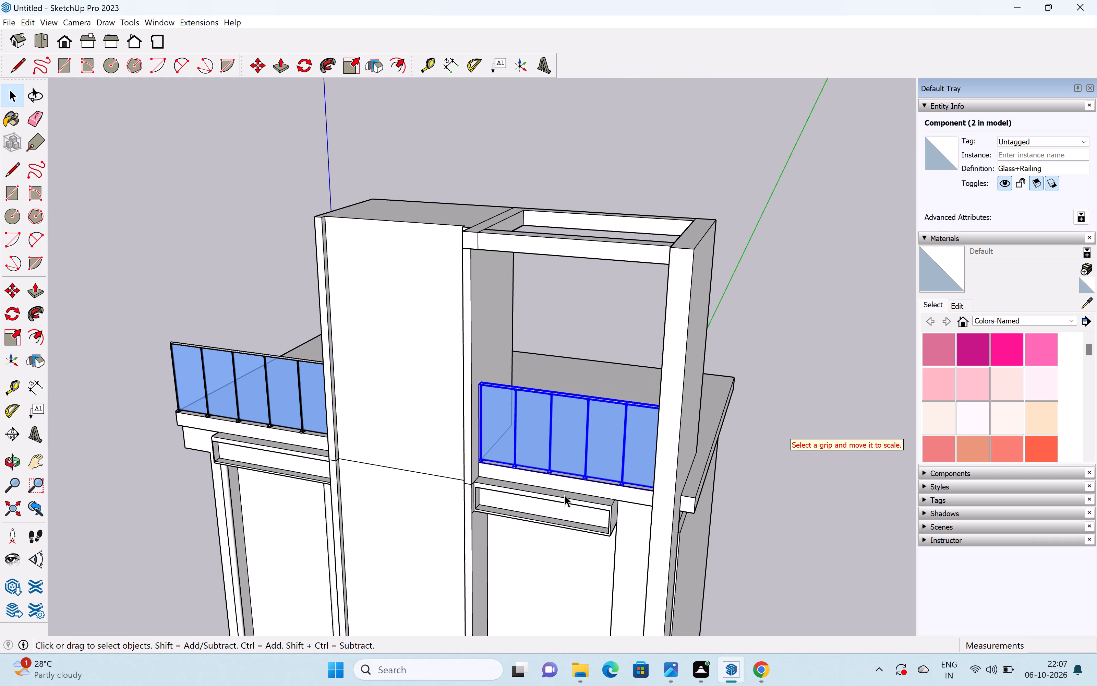
{"action": "key", "text": "Escape"}
Draw a rectangle about 11 1/8" by 6 15/16" on the roof slab at its outer rear corner.
{"action": "scroll", "coordinate": [560, 496], "scroll_direction": "down", "scroll_amount": 4}
{"action": "middle_click_drag", "start_coordinate": [492, 508], "coordinate": [669, 400]}
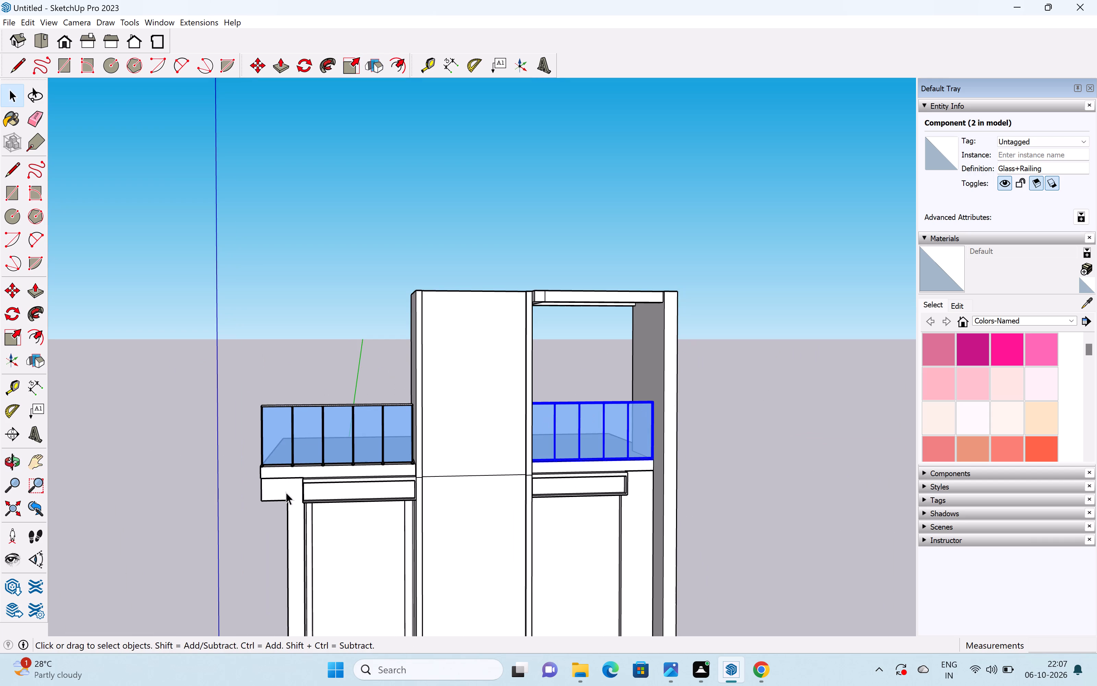
{"action": "middle_click_drag", "start_coordinate": [287, 493], "coordinate": [865, 466]}
{"action": "middle_click_drag", "start_coordinate": [478, 453], "coordinate": [487, 555]}
{"action": "scroll", "coordinate": [477, 538], "scroll_direction": "up", "scroll_amount": 2}
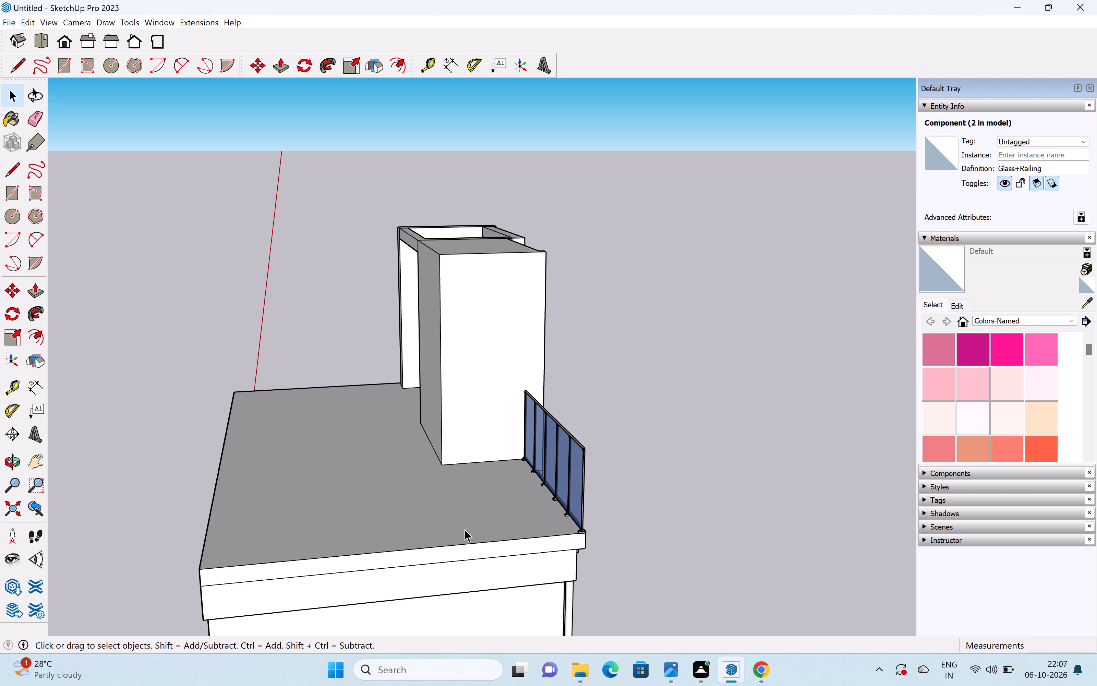
{"action": "key", "text": "r"}
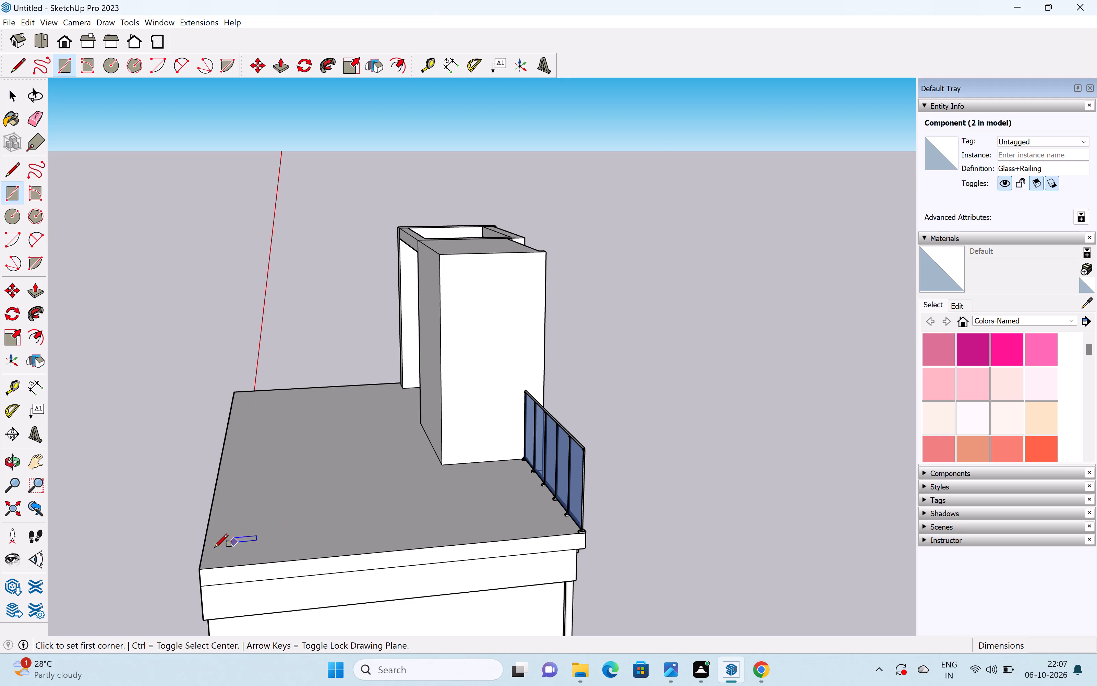
{"action": "scroll", "coordinate": [210, 549], "scroll_direction": "down", "scroll_amount": 1}
{"action": "scroll", "coordinate": [210, 555], "scroll_direction": "up", "scroll_amount": 5}
{"action": "left_click", "coordinate": [197, 568]}
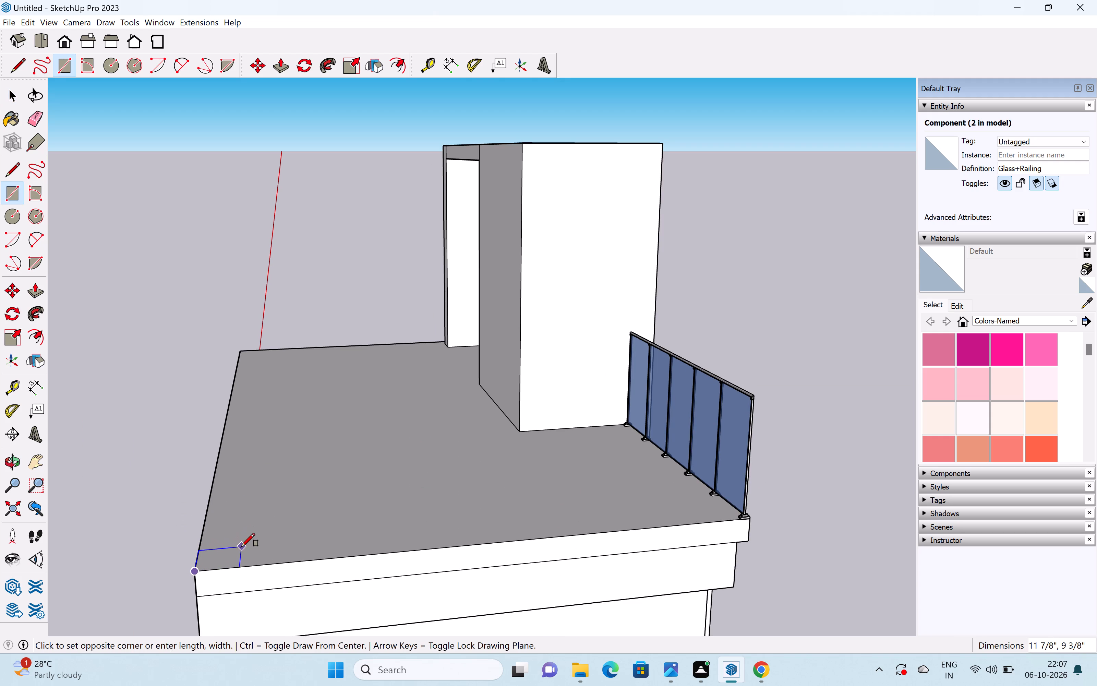
{"action": "left_click", "coordinate": [230, 547]}
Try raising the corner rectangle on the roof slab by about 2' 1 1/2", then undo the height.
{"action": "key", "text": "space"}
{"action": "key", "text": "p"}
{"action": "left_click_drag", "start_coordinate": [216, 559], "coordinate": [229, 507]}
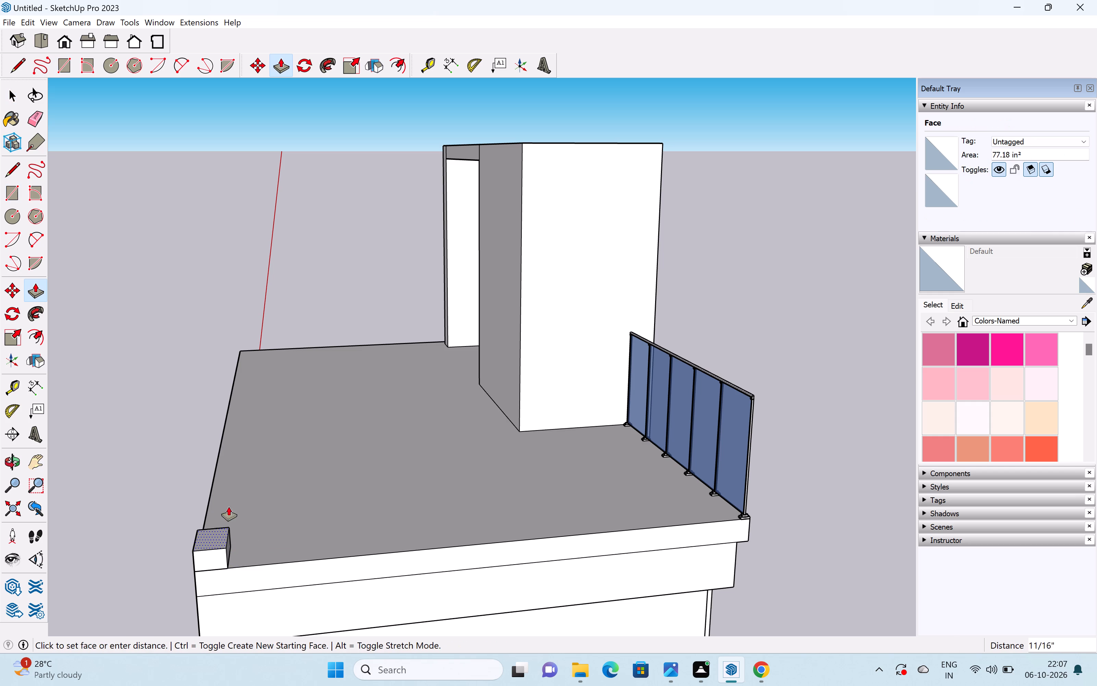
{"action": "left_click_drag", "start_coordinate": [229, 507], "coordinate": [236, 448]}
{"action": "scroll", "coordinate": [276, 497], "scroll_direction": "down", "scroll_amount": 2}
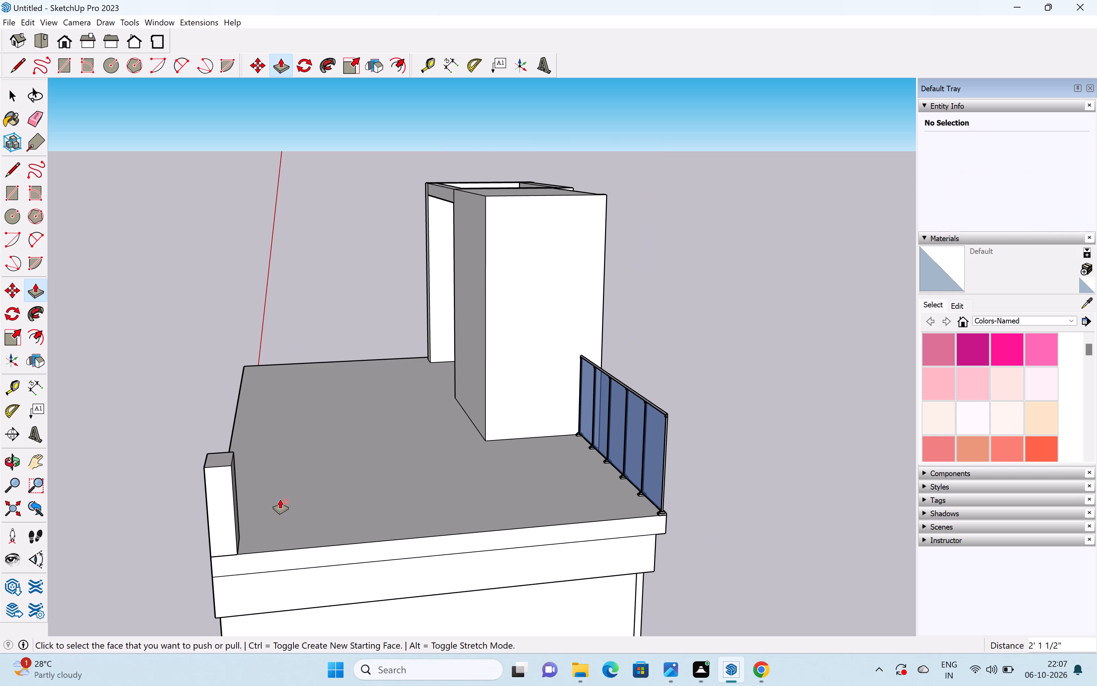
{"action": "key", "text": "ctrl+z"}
Extrude the small rectangle at the roof slab's rear corner upward by 3'.
{"action": "left_click", "coordinate": [221, 542]}
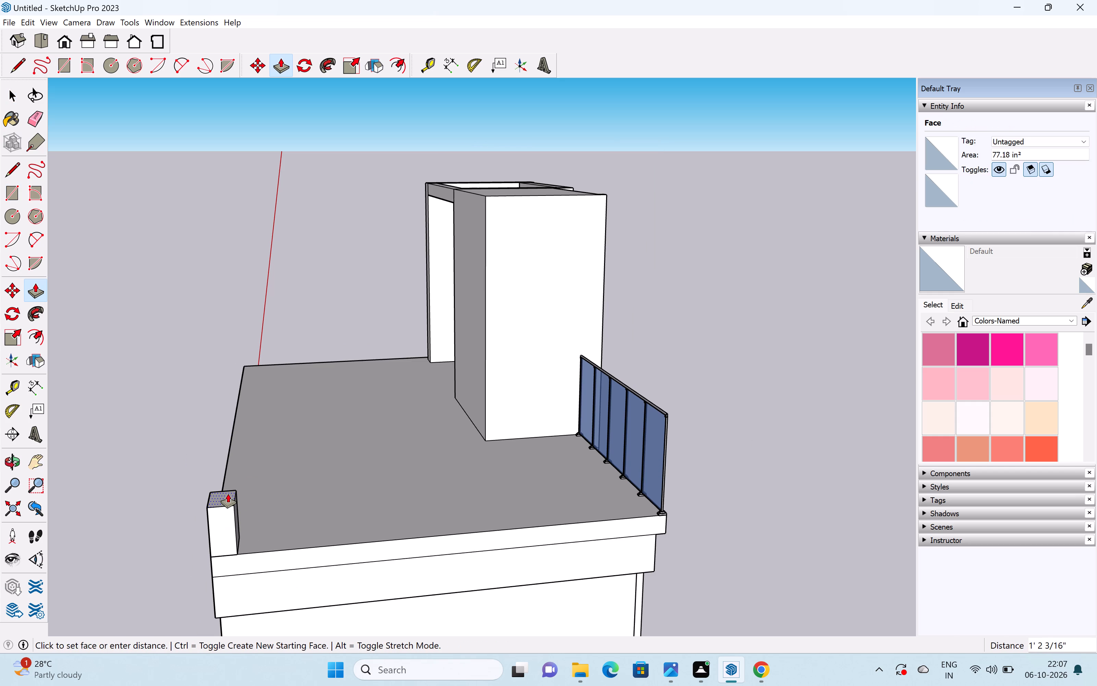
{"action": "type", "text": "3'"}
{"action": "key", "text": "Return"}
Extend the corner post's inner face about 10' 2" along the slab's side edge to the front, forming the side parapet.
{"action": "scroll", "coordinate": [269, 331], "scroll_direction": "down", "scroll_amount": 3}
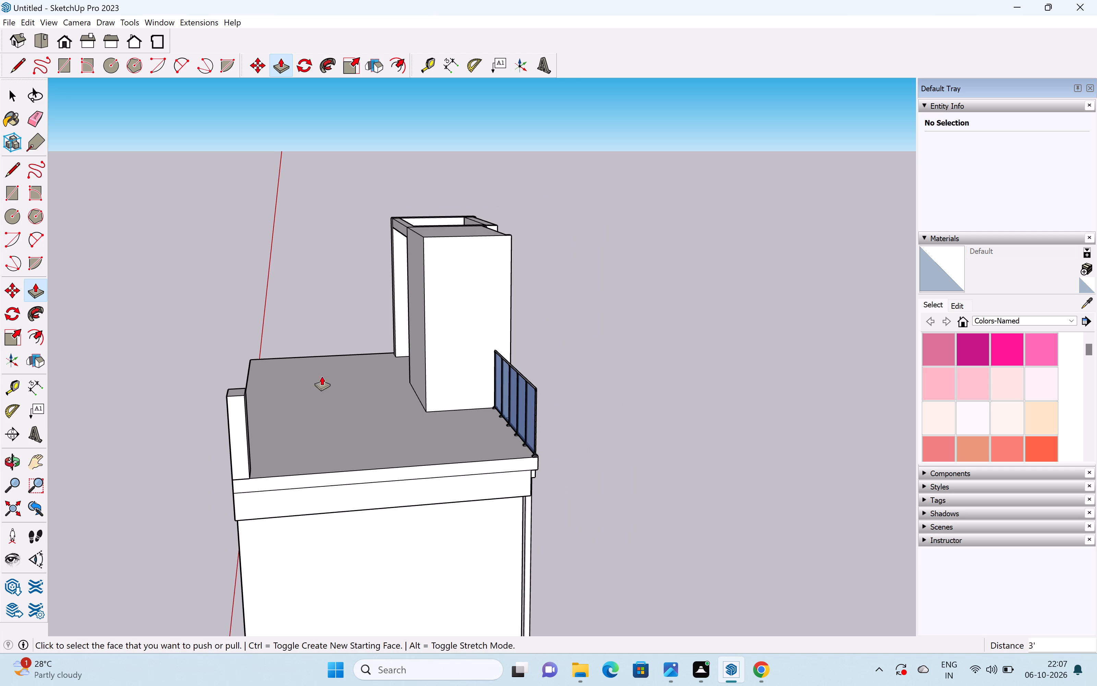
{"action": "middle_click_drag", "start_coordinate": [327, 421], "coordinate": [114, 461]}
{"action": "scroll", "coordinate": [325, 422], "scroll_direction": "down", "scroll_amount": 1}
{"action": "scroll", "coordinate": [264, 422], "scroll_direction": "up", "scroll_amount": 6}
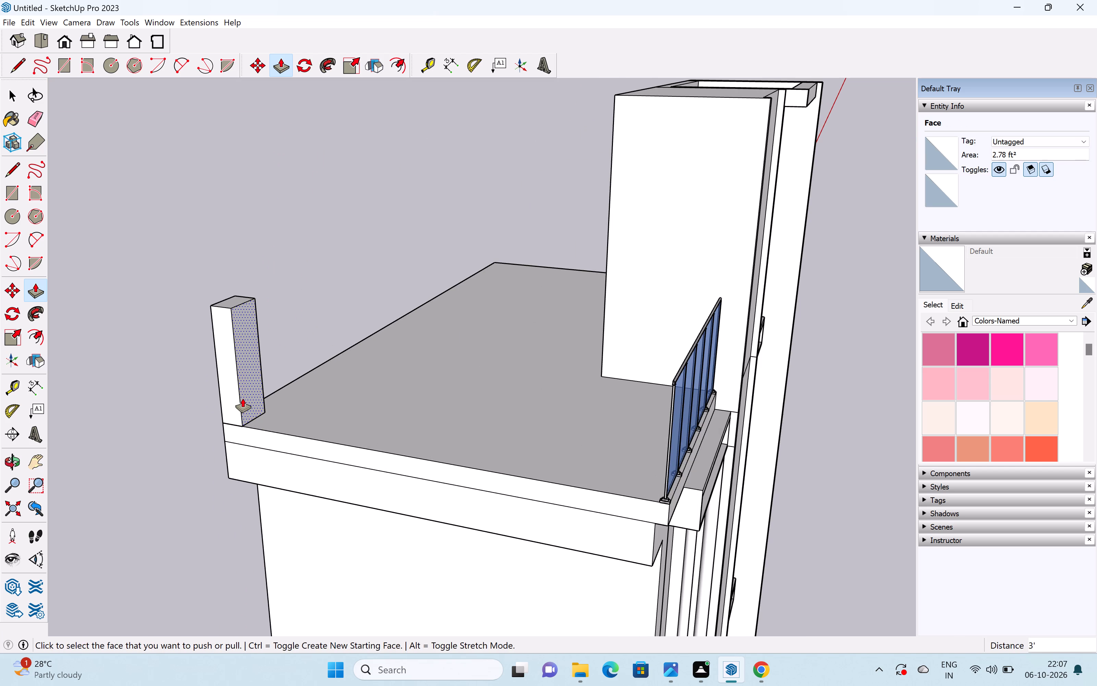
{"action": "left_click_drag", "start_coordinate": [248, 397], "coordinate": [659, 520]}
Draw a line about 3' 1/8" up the side parapet's inner face, a short distance from its rear end.
{"action": "middle_click_drag", "start_coordinate": [673, 505], "coordinate": [458, 460]}
{"action": "scroll", "coordinate": [457, 460], "scroll_direction": "down", "scroll_amount": 1}
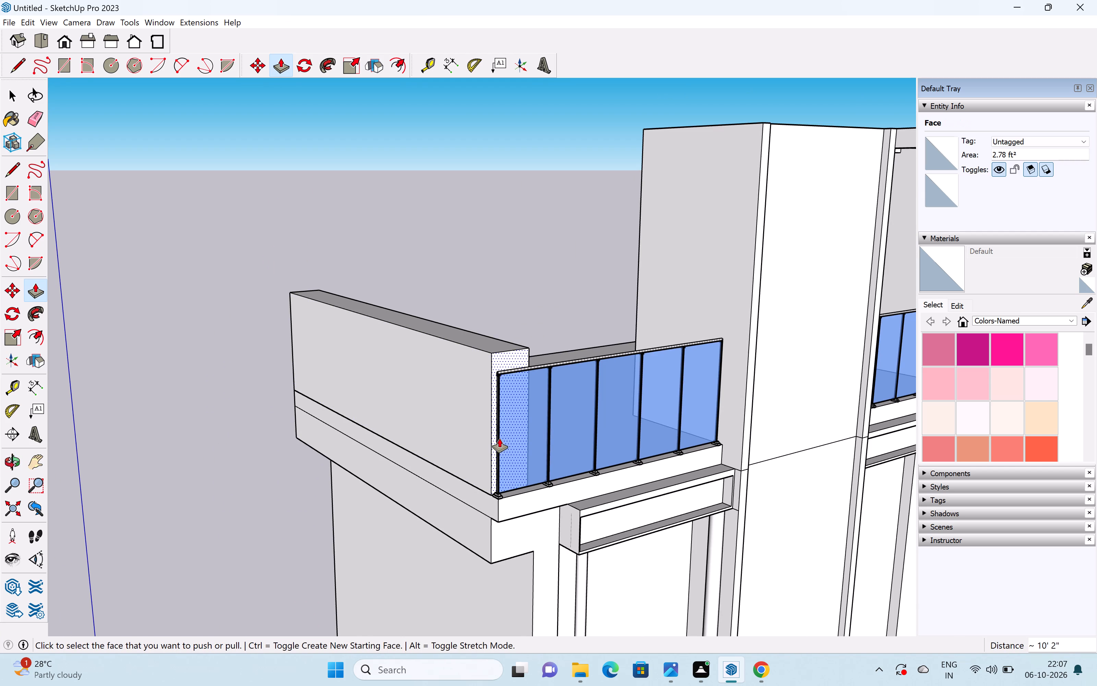
{"action": "scroll", "coordinate": [498, 437], "scroll_direction": "down", "scroll_amount": 3}
{"action": "scroll", "coordinate": [507, 362], "scroll_direction": "up", "scroll_amount": 4}
{"action": "scroll", "coordinate": [505, 365], "scroll_direction": "down", "scroll_amount": 9}
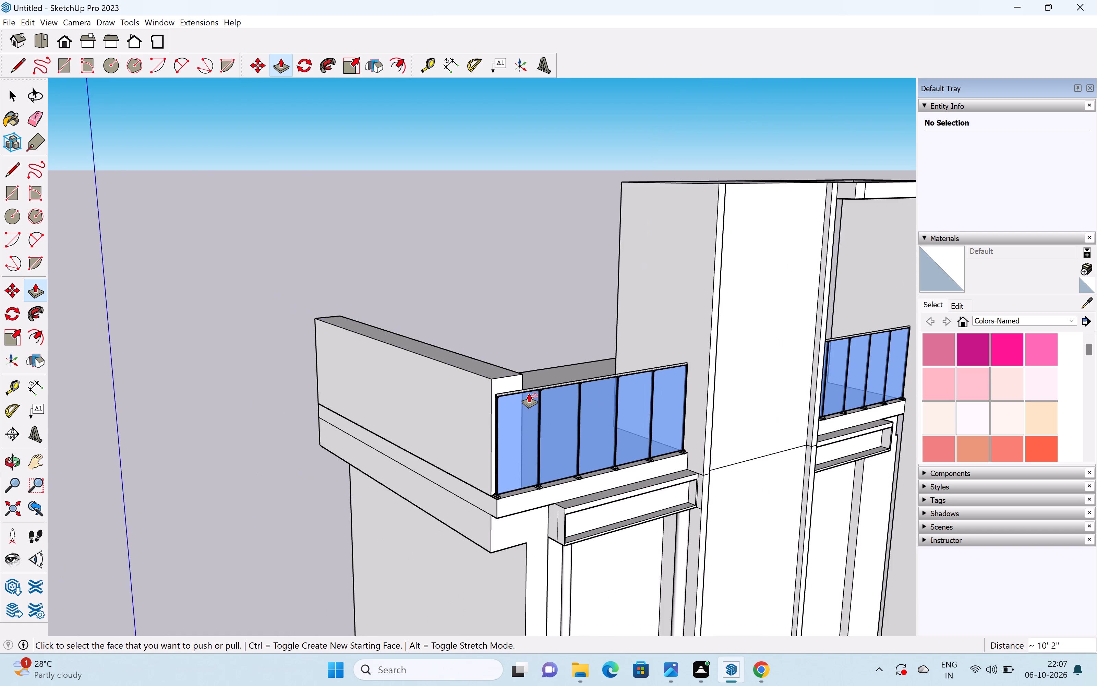
{"action": "scroll", "coordinate": [529, 393], "scroll_direction": "down", "scroll_amount": 3}
{"action": "middle_click_drag", "start_coordinate": [610, 407], "coordinate": [1090, 351]}
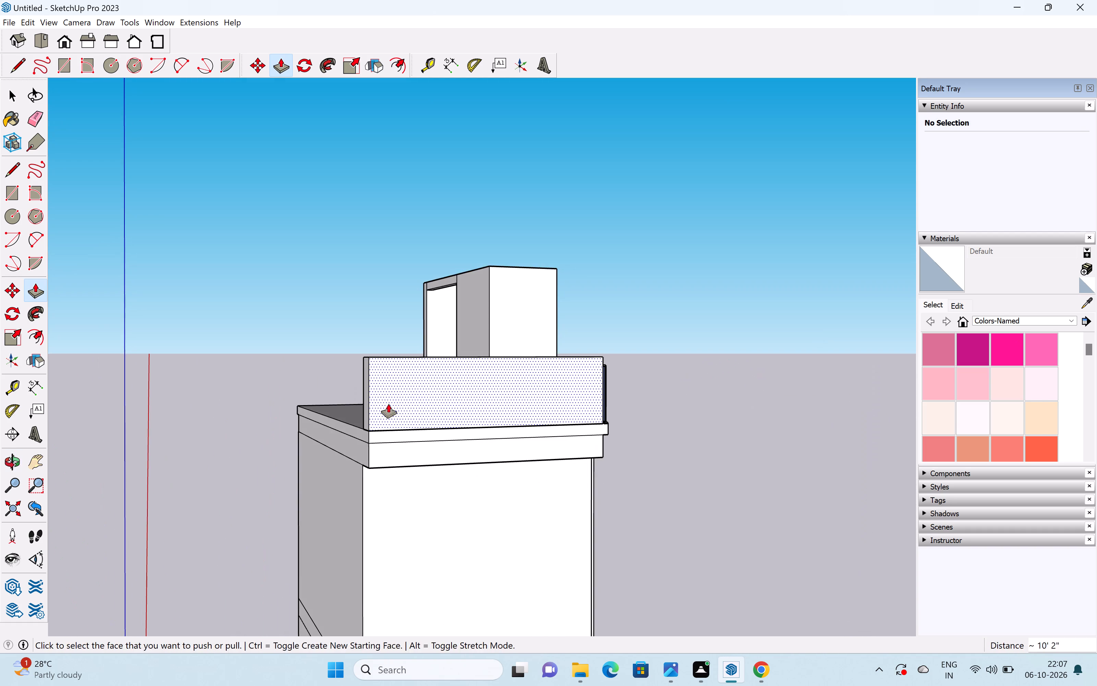
{"action": "middle_click_drag", "start_coordinate": [388, 404], "coordinate": [911, 477]}
{"action": "middle_click_drag", "start_coordinate": [345, 471], "coordinate": [622, 493]}
{"action": "key", "text": "space"}
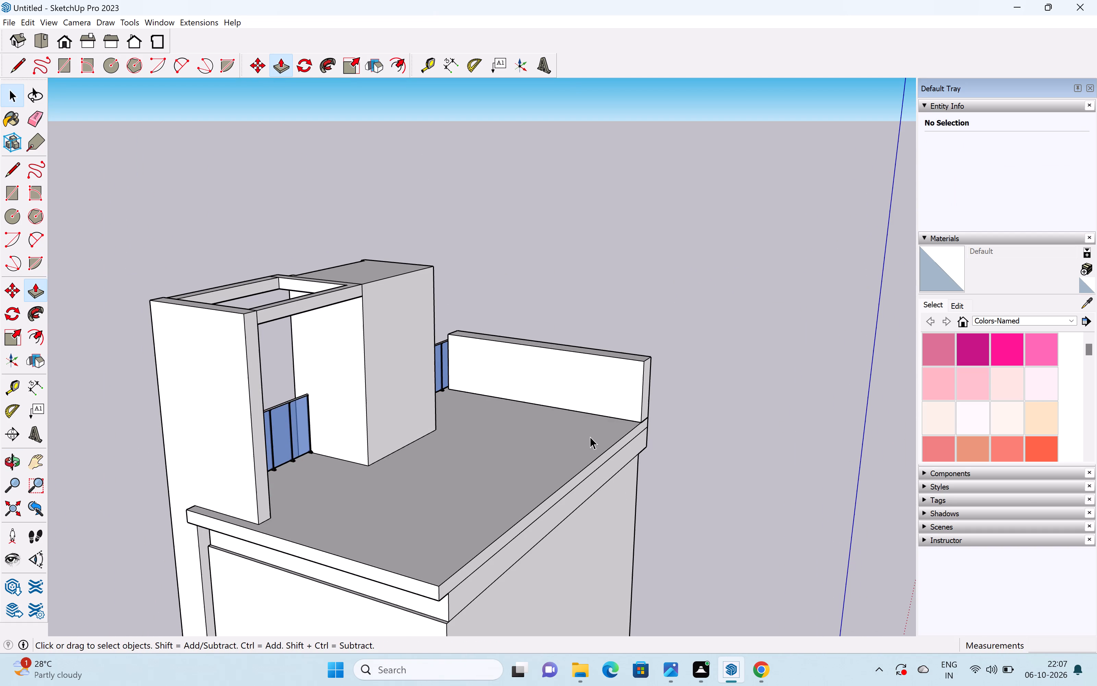
{"action": "key", "text": "r"}
{"action": "key", "text": "space"}
{"action": "key", "text": "l"}
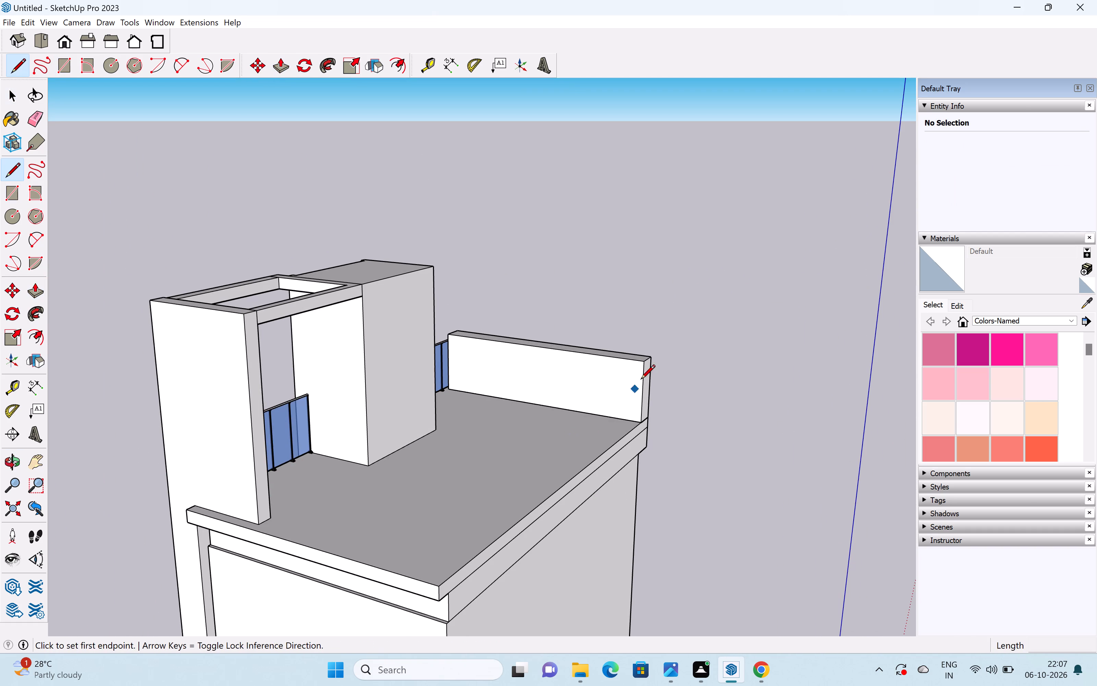
{"action": "scroll", "coordinate": [635, 383], "scroll_direction": "up", "scroll_amount": 5}
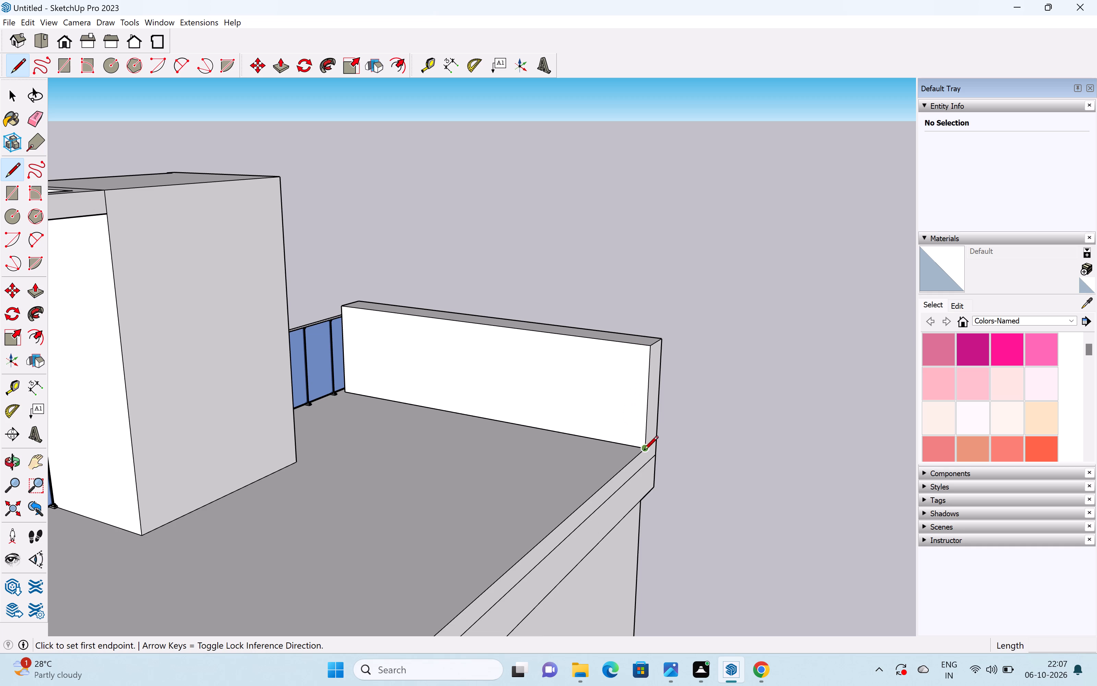
{"action": "left_click", "coordinate": [623, 441]}
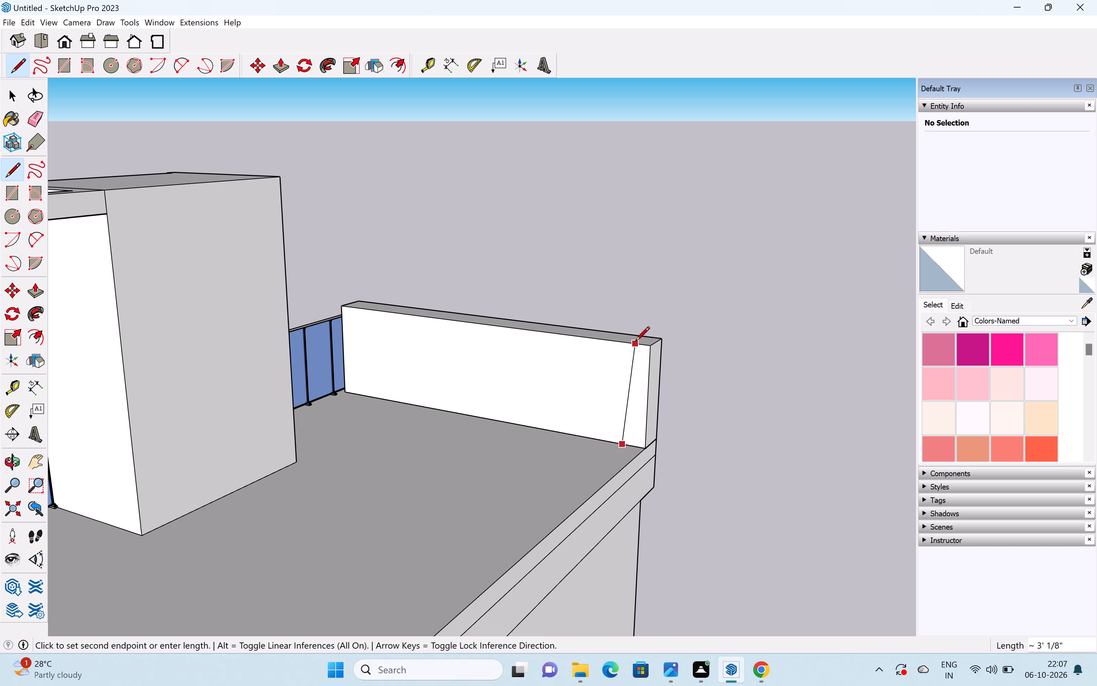
{"action": "left_click", "coordinate": [627, 338]}
Extrude the narrow strip at the side parapet's rear end along the slab's rear edge to the opposite corner.
{"action": "key", "text": "space"}
{"action": "key", "text": "p"}
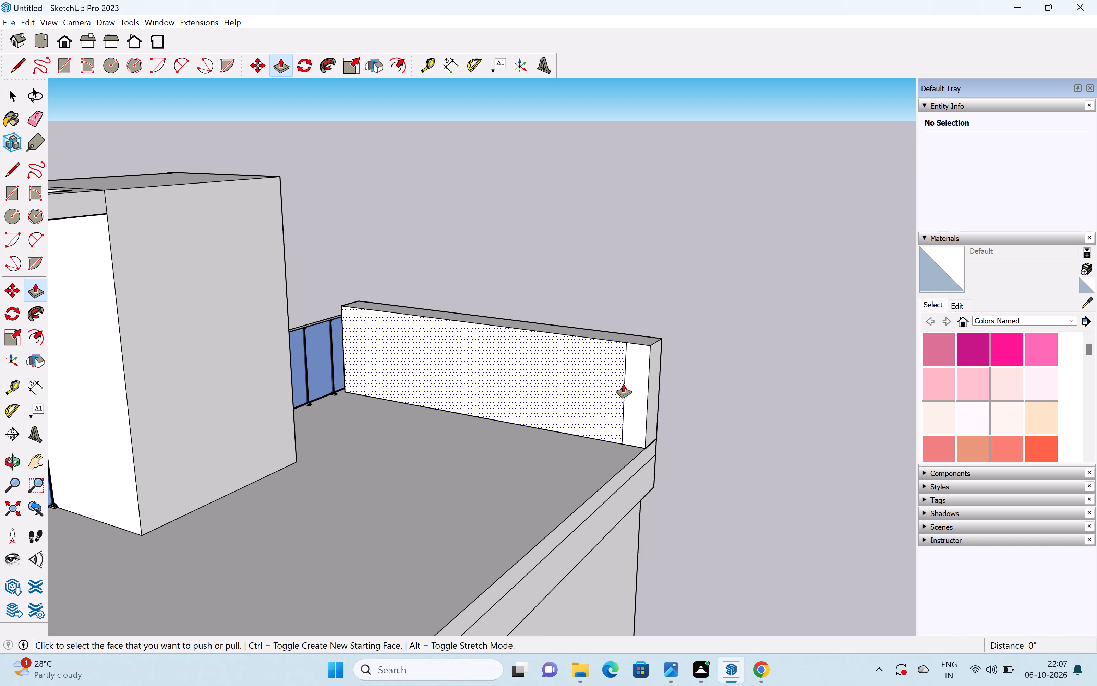
{"action": "left_click_drag", "start_coordinate": [629, 388], "coordinate": [469, 520]}
{"action": "scroll", "coordinate": [478, 508], "scroll_direction": "down", "scroll_amount": 6}
{"action": "middle_click_drag", "start_coordinate": [392, 534], "coordinate": [571, 504]}
{"action": "scroll", "coordinate": [577, 499], "scroll_direction": "down", "scroll_amount": 2}
{"action": "middle_click_drag", "start_coordinate": [577, 499], "coordinate": [580, 415], "text": "shift"}
{"action": "left_click_drag", "start_coordinate": [585, 411], "coordinate": [595, 517]}
Draw a 3' vertical line on the rear parapet's inner face near its far end, beside the beam-frame side.
{"action": "scroll", "coordinate": [589, 503], "scroll_direction": "down", "scroll_amount": 3}
{"action": "middle_click_drag", "start_coordinate": [414, 503], "coordinate": [674, 503]}
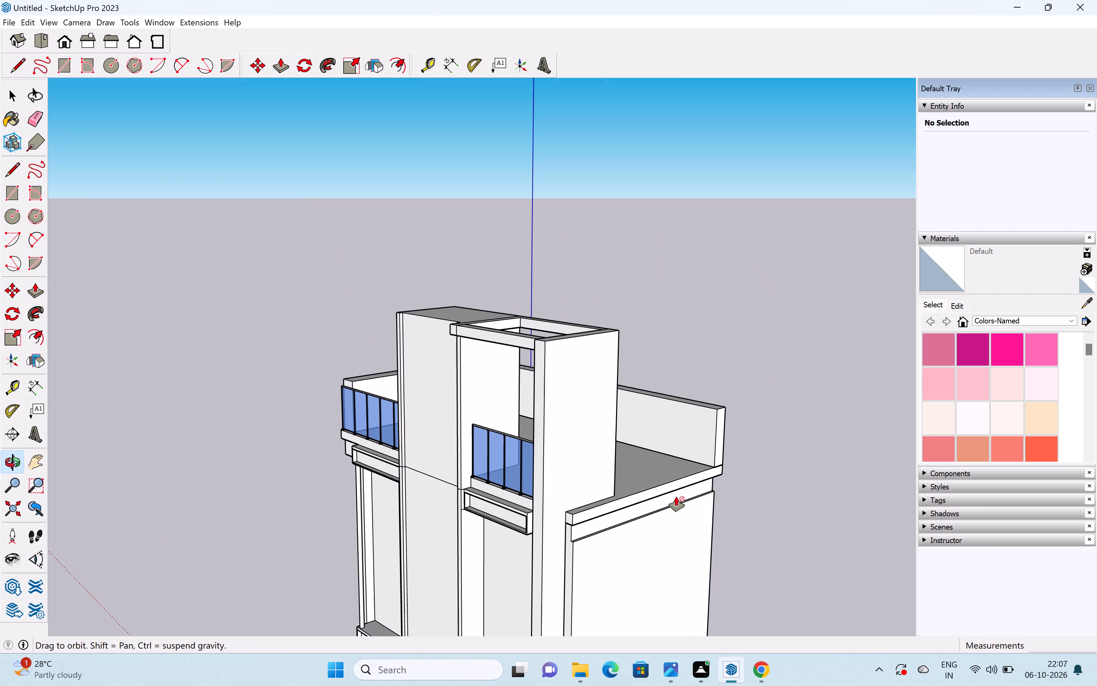
{"action": "key", "text": "space"}
{"action": "scroll", "coordinate": [698, 442], "scroll_direction": "up", "scroll_amount": 2}
{"action": "key", "text": "l"}
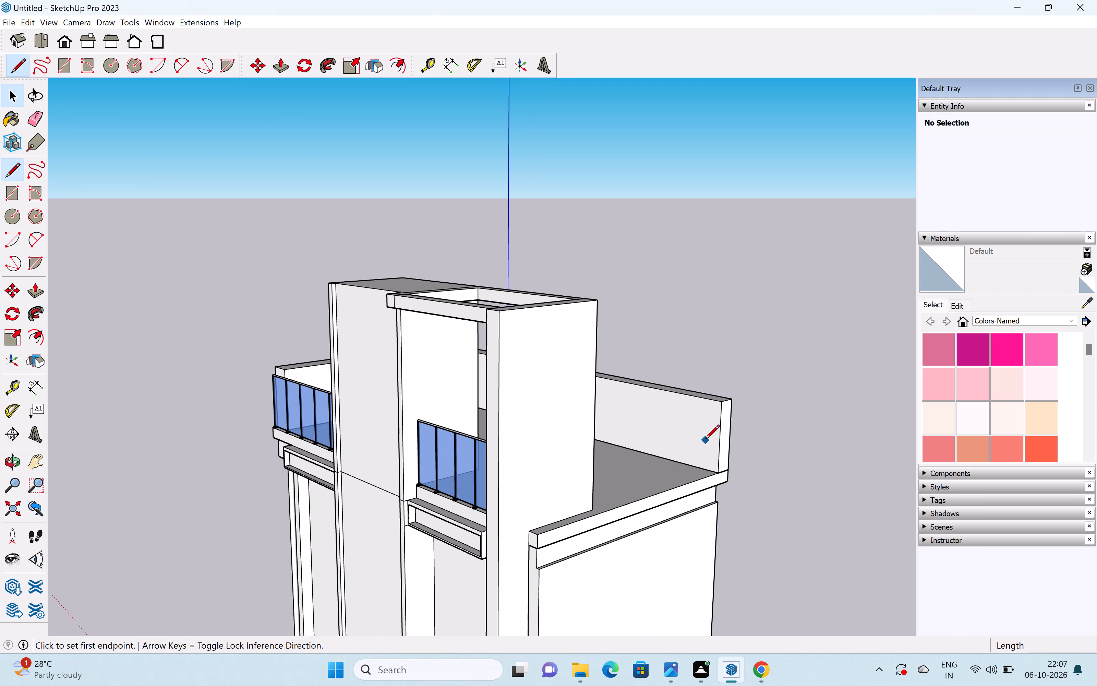
{"action": "scroll", "coordinate": [709, 440], "scroll_direction": "up", "scroll_amount": 4}
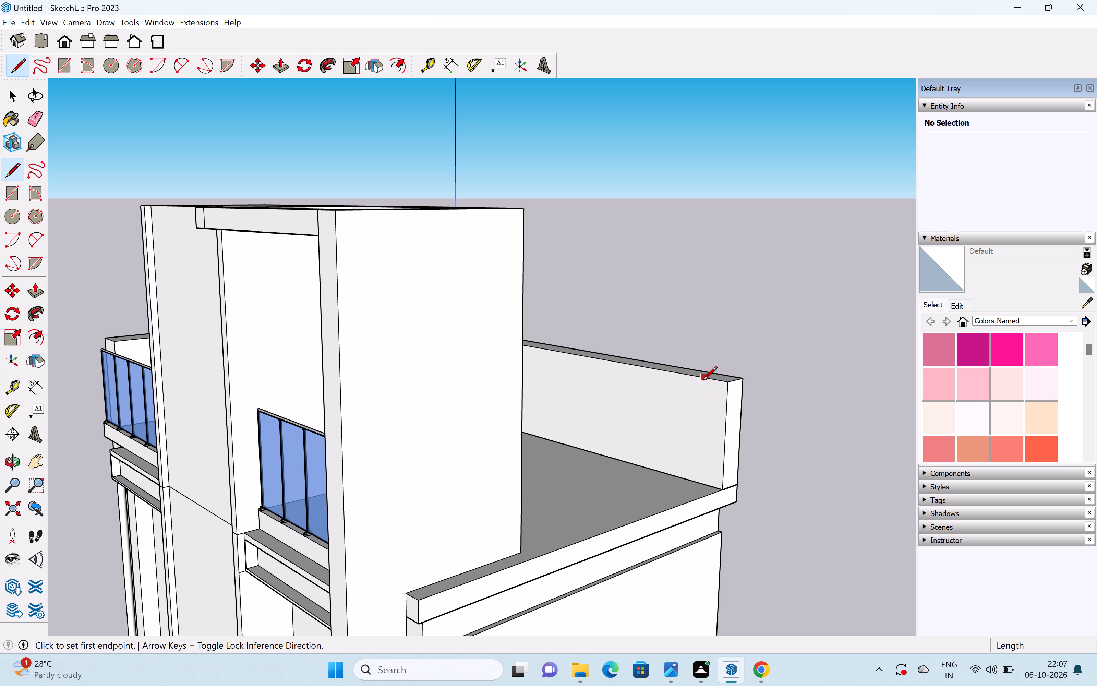
{"action": "left_click", "coordinate": [703, 380]}
{"action": "left_click", "coordinate": [697, 482]}
Extrude the marked strip forward along the slab's second side until the parapet meets the beam frame's outer column.
{"action": "key", "text": "space"}
{"action": "key", "text": "p"}
{"action": "left_click_drag", "start_coordinate": [714, 465], "coordinate": [554, 505]}
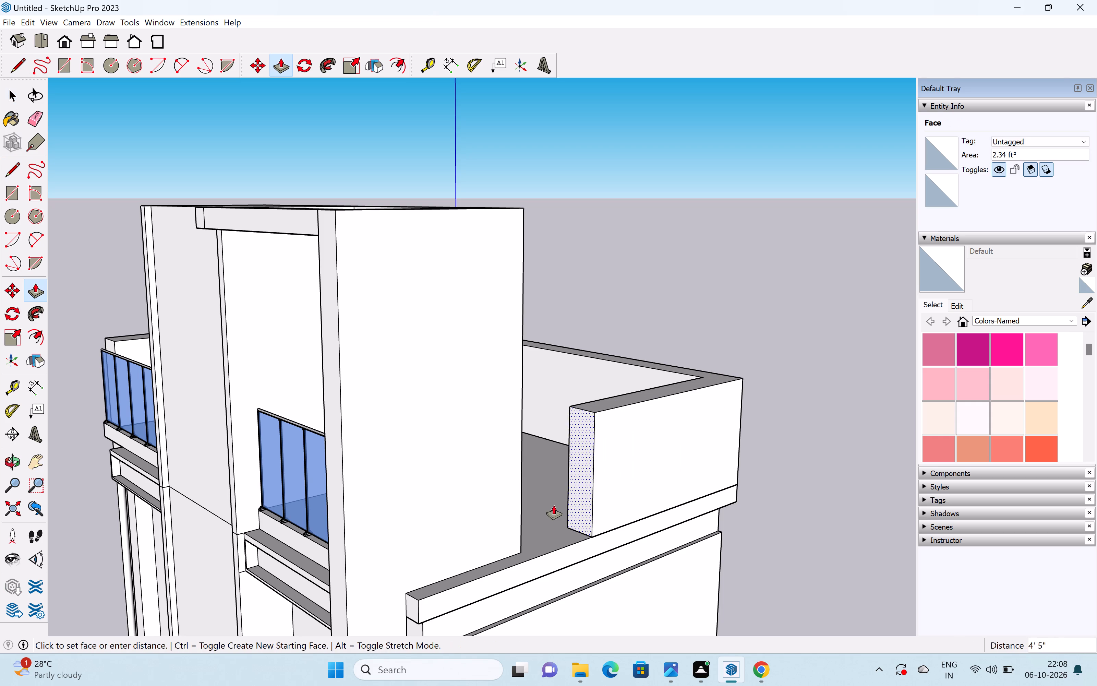
{"action": "left_click_drag", "start_coordinate": [554, 505], "coordinate": [533, 512]}
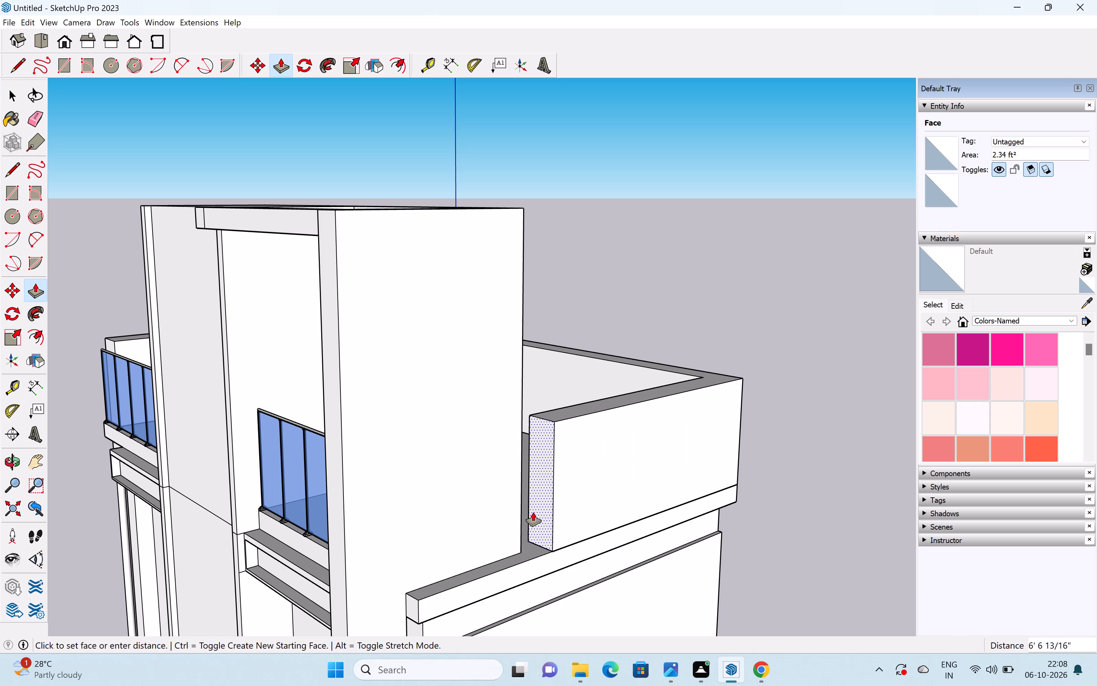
{"action": "left_click_drag", "start_coordinate": [533, 512], "coordinate": [529, 512]}
{"action": "left_click_drag", "start_coordinate": [471, 519], "coordinate": [477, 531]}
Shorten the railing between the first side parapet and the central block to about 0.91 along red, clearing the parapet's end.
{"action": "middle_click_drag", "start_coordinate": [592, 486], "coordinate": [217, 578]}
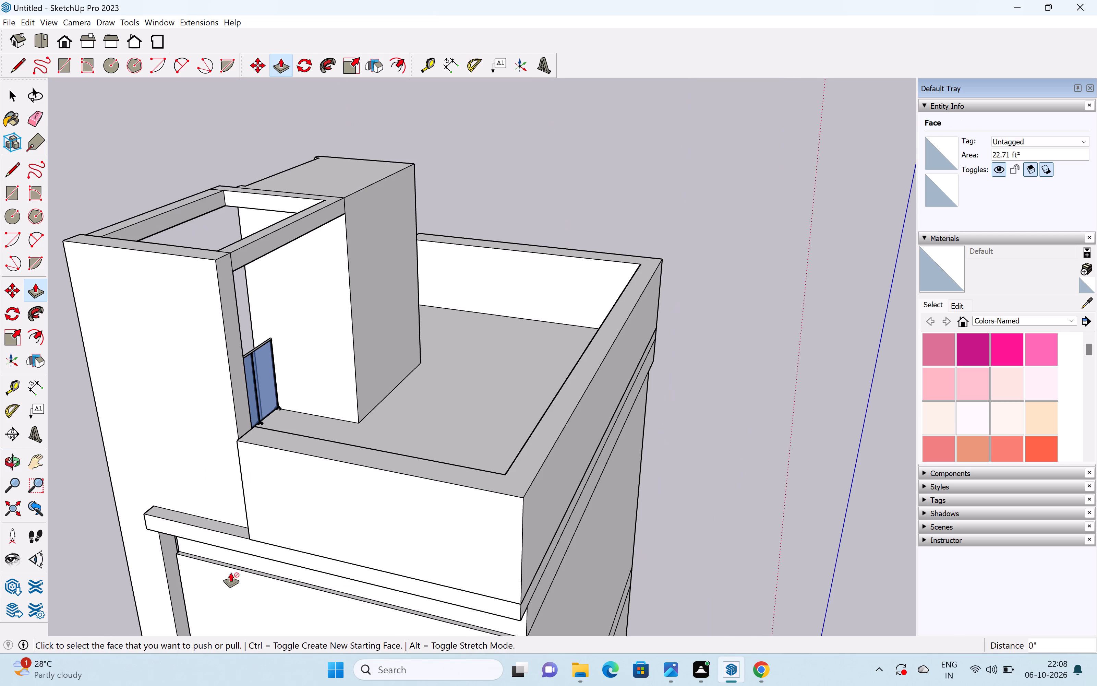
{"action": "scroll", "coordinate": [388, 450], "scroll_direction": "down", "scroll_amount": 7}
{"action": "middle_click_drag", "start_coordinate": [319, 480], "coordinate": [858, 389]}
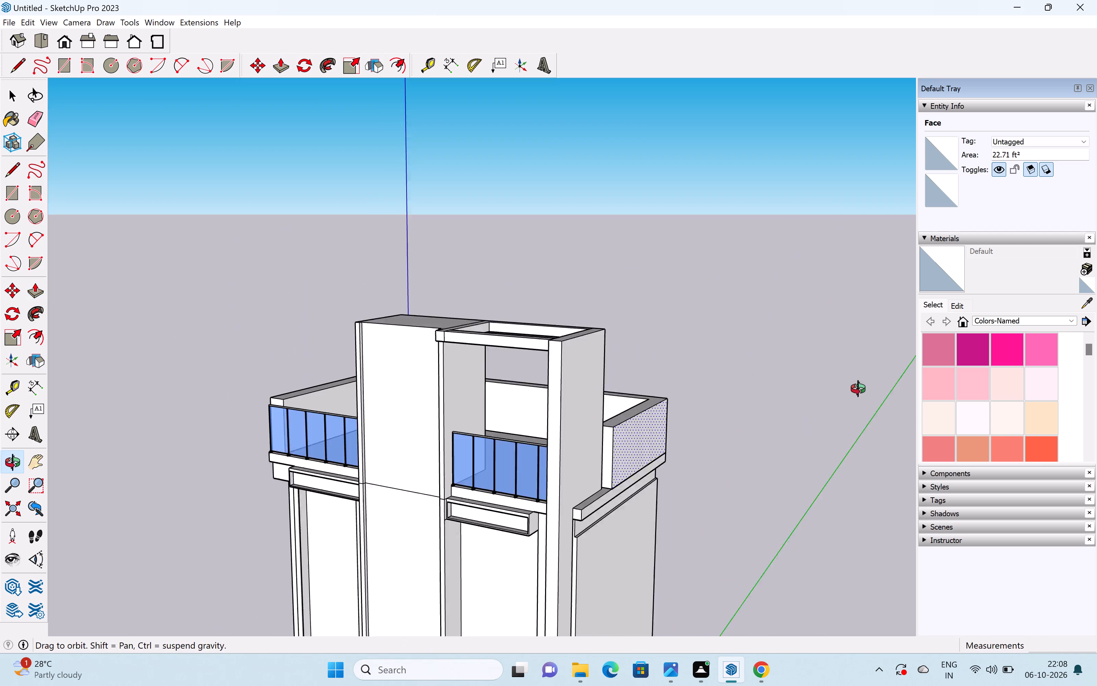
{"action": "middle_click_drag", "start_coordinate": [858, 389], "coordinate": [860, 390]}
{"action": "scroll", "coordinate": [327, 478], "scroll_direction": "down", "scroll_amount": 1}
{"action": "middle_click_drag", "start_coordinate": [322, 480], "coordinate": [638, 517]}
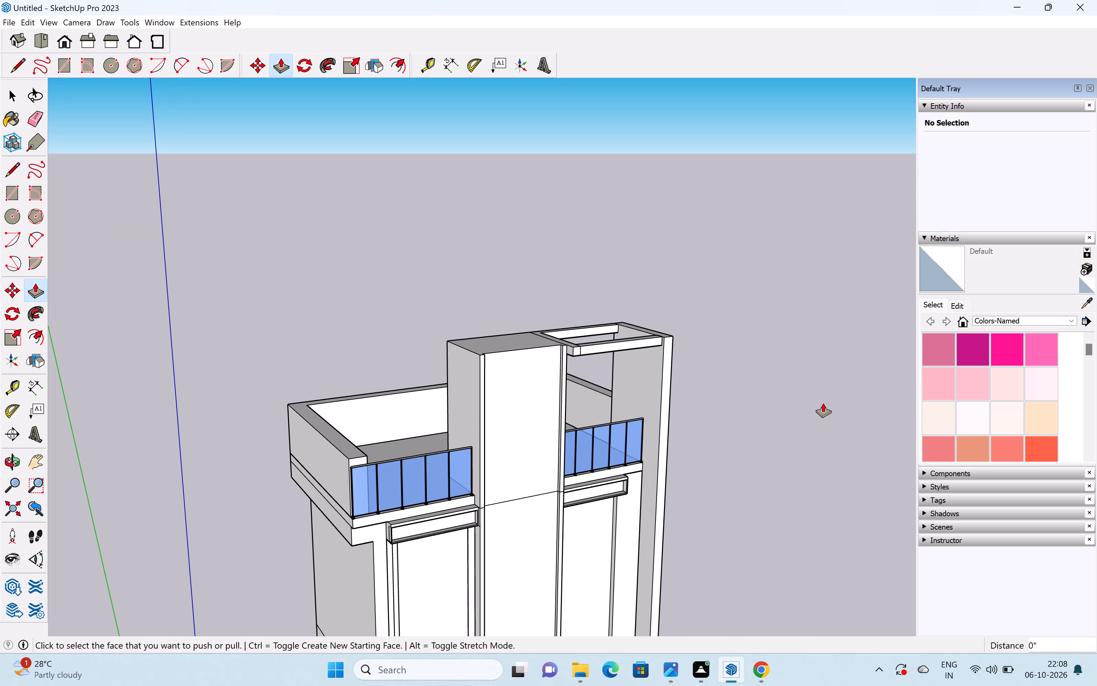
{"action": "middle_click_drag", "start_coordinate": [792, 404], "coordinate": [936, 391]}
{"action": "key", "text": "space"}
{"action": "scroll", "coordinate": [437, 497], "scroll_direction": "up", "scroll_amount": 6}
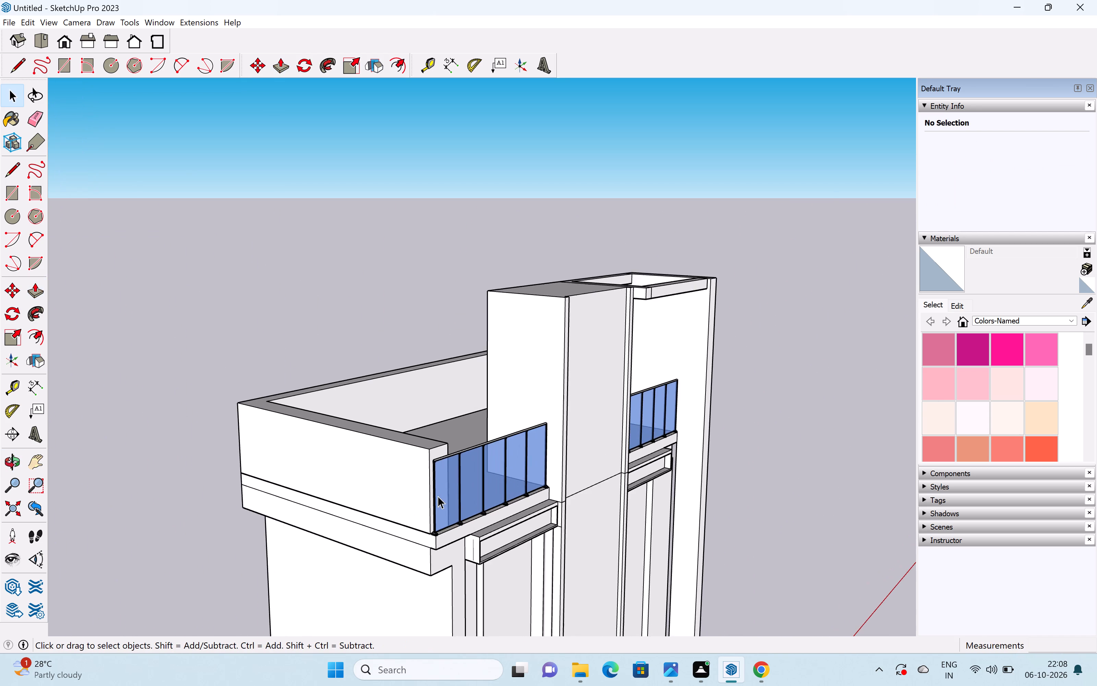
{"action": "scroll", "coordinate": [438, 496], "scroll_direction": "up", "scroll_amount": 4}
{"action": "left_click", "coordinate": [441, 490]}
{"action": "scroll", "coordinate": [436, 492], "scroll_direction": "up", "scroll_amount": 2}
{"action": "key", "text": "s"}
{"action": "scroll", "coordinate": [428, 496], "scroll_direction": "up", "scroll_amount": 3}
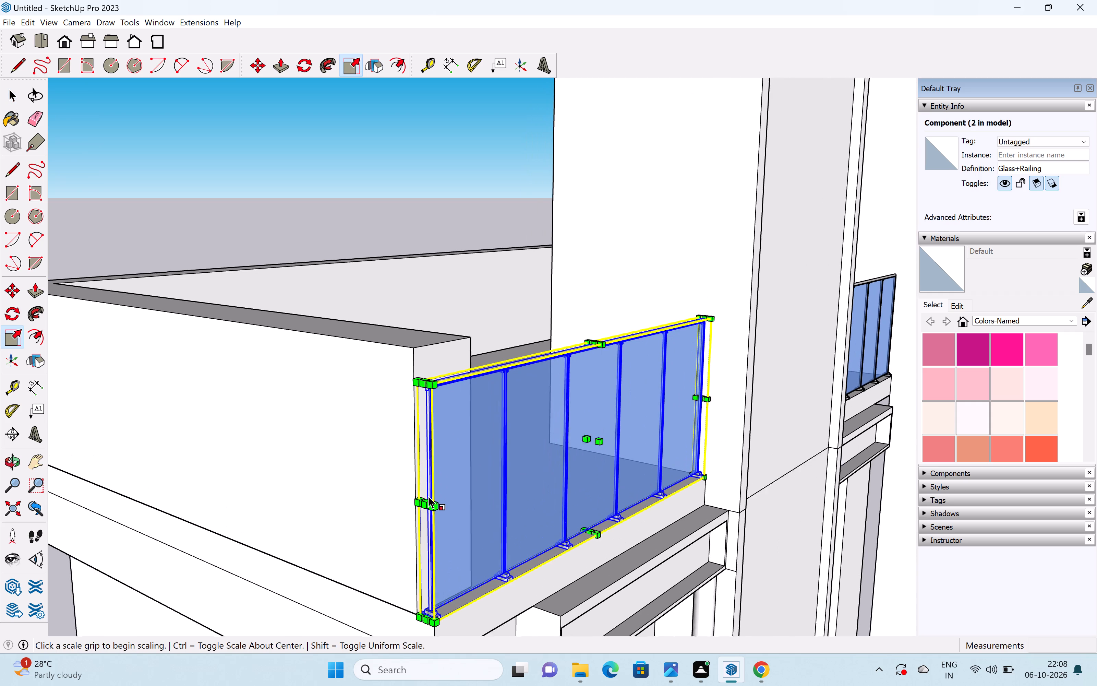
{"action": "left_click_drag", "start_coordinate": [426, 502], "coordinate": [477, 495]}
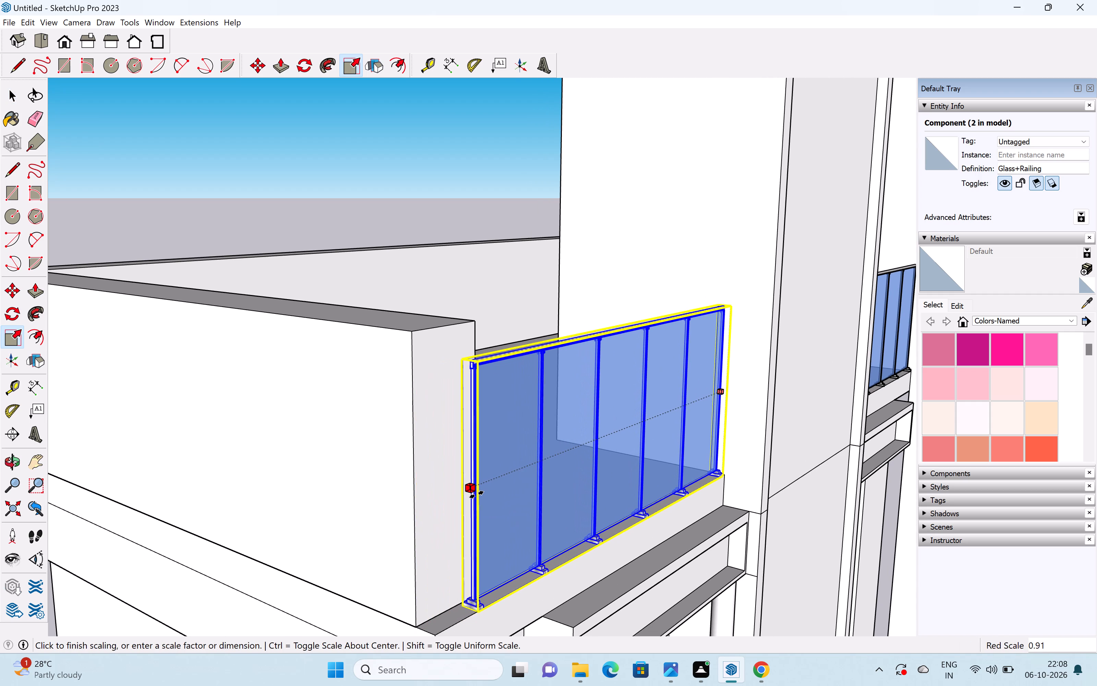
{"action": "left_click_drag", "start_coordinate": [477, 495], "coordinate": [480, 495]}
{"action": "key", "text": "space"}
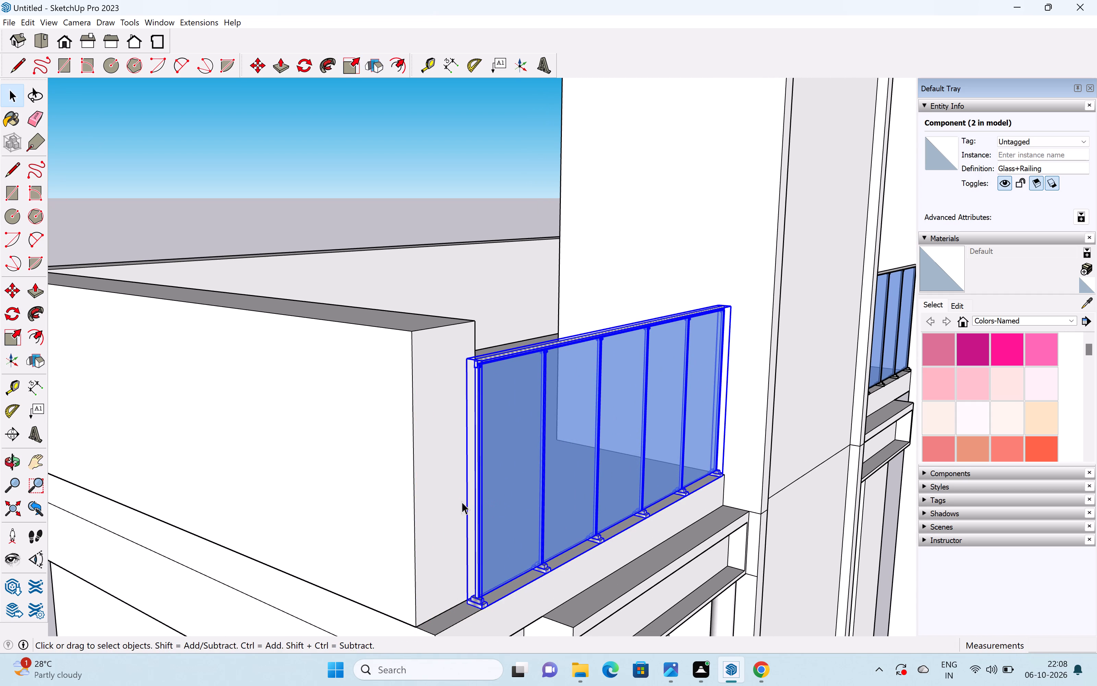
Examine the shortened railing and the roof parapets from the front at different heights.
{"action": "middle_click_drag", "start_coordinate": [463, 502], "coordinate": [225, 520]}
{"action": "scroll", "coordinate": [267, 508], "scroll_direction": "down", "scroll_amount": 6}
{"action": "left_click", "coordinate": [175, 504]}
{"action": "scroll", "coordinate": [374, 509], "scroll_direction": "down", "scroll_amount": 5}
{"action": "middle_click_drag", "start_coordinate": [400, 509], "coordinate": [375, 441]}
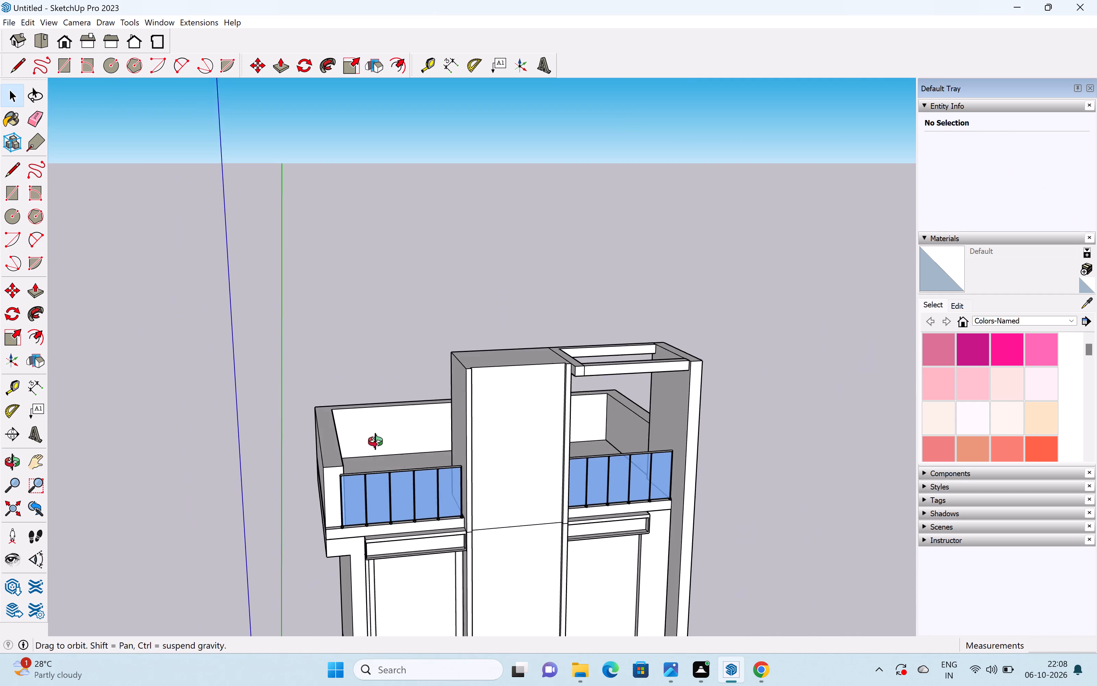
{"action": "middle_click_drag", "start_coordinate": [375, 441], "coordinate": [336, 380]}
{"action": "scroll", "coordinate": [303, 476], "scroll_direction": "up", "scroll_amount": 2}
{"action": "scroll", "coordinate": [325, 490], "scroll_direction": "down", "scroll_amount": 1}
{"action": "scroll", "coordinate": [326, 491], "scroll_direction": "up", "scroll_amount": 5}
{"action": "scroll", "coordinate": [337, 460], "scroll_direction": "down", "scroll_amount": 4}
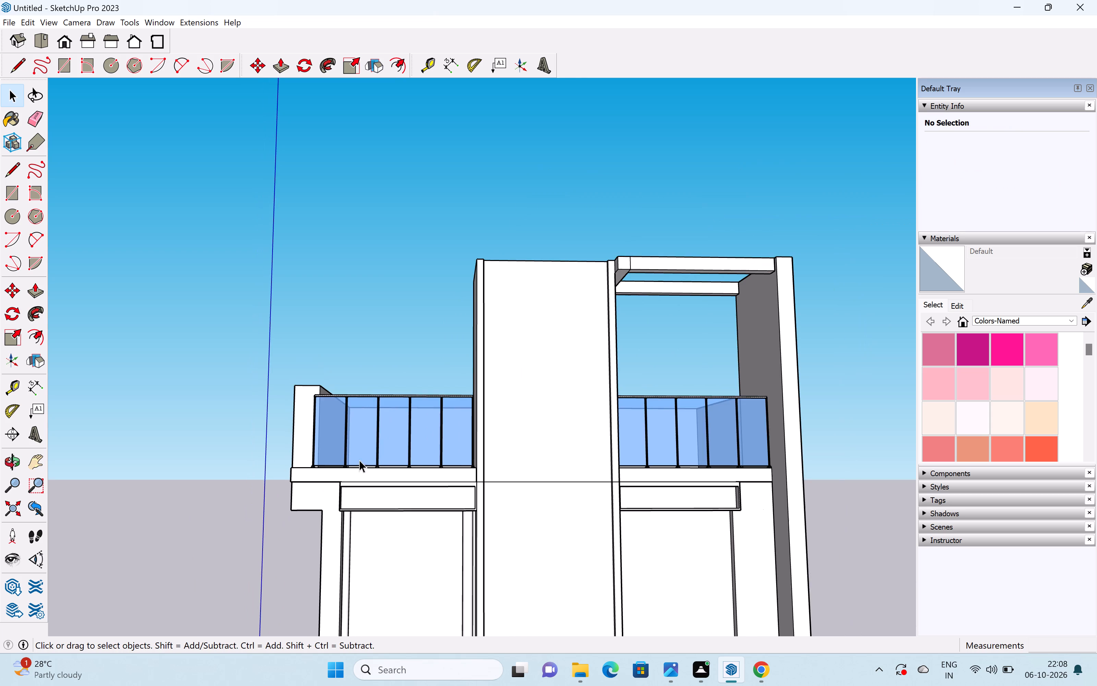
{"action": "scroll", "coordinate": [374, 459], "scroll_direction": "down", "scroll_amount": 1}
{"action": "middle_click_drag", "start_coordinate": [377, 460], "coordinate": [360, 557]}
{"action": "scroll", "coordinate": [343, 443], "scroll_direction": "up", "scroll_amount": 5}
{"action": "scroll", "coordinate": [349, 456], "scroll_direction": "down", "scroll_amount": 6}
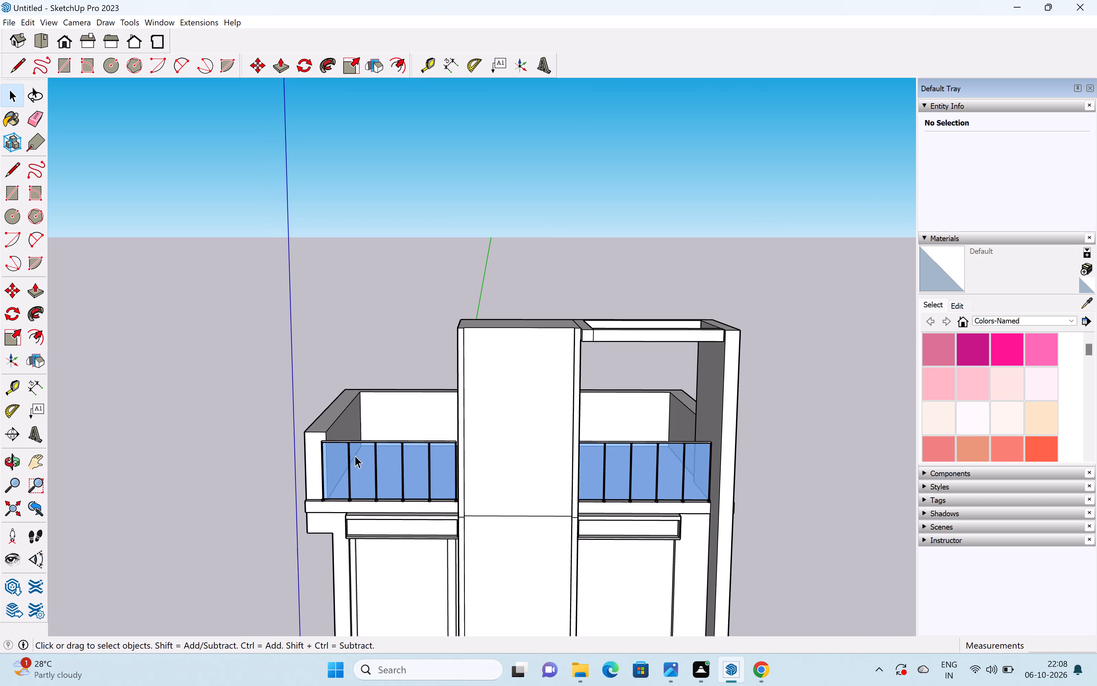
Examine the whole building's front elevation, from the roof railings down the storeys.
{"action": "scroll", "coordinate": [360, 456], "scroll_direction": "down", "scroll_amount": 5}
{"action": "middle_click_drag", "start_coordinate": [396, 469], "coordinate": [428, 384]}
{"action": "scroll", "coordinate": [428, 384], "scroll_direction": "up", "scroll_amount": 1}
{"action": "scroll", "coordinate": [436, 401], "scroll_direction": "down", "scroll_amount": 11}
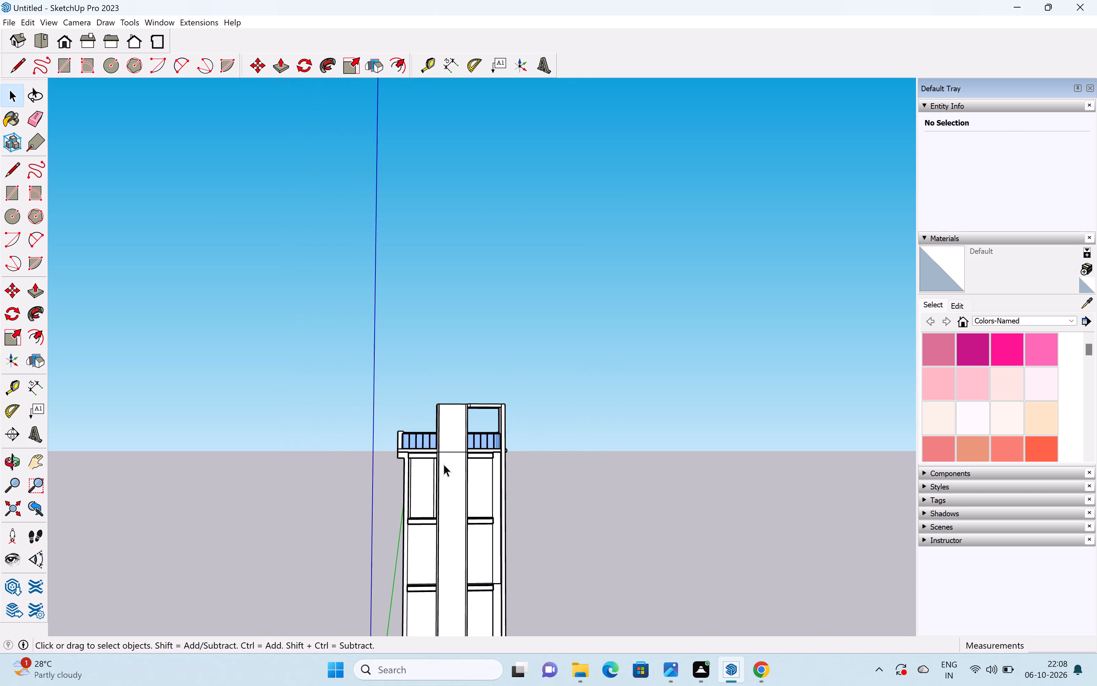
{"action": "scroll", "coordinate": [444, 464], "scroll_direction": "down", "scroll_amount": 1}
{"action": "middle_click_drag", "start_coordinate": [453, 499], "coordinate": [455, 494]}
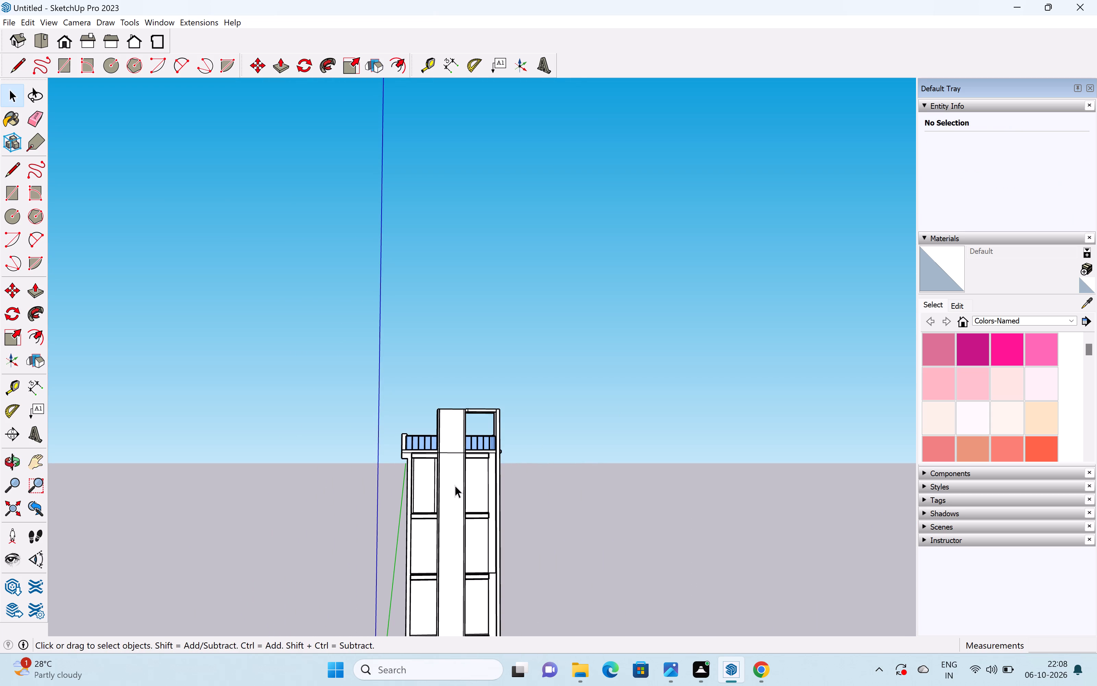
{"action": "middle_click_drag", "start_coordinate": [456, 488], "coordinate": [455, 376], "text": "shift"}
{"action": "scroll", "coordinate": [454, 415], "scroll_direction": "up", "scroll_amount": 5}
{"action": "middle_click_drag", "start_coordinate": [454, 418], "coordinate": [450, 488]}
{"action": "scroll", "coordinate": [446, 480], "scroll_direction": "down", "scroll_amount": 5}
{"action": "middle_click_drag", "start_coordinate": [449, 494], "coordinate": [450, 450]}
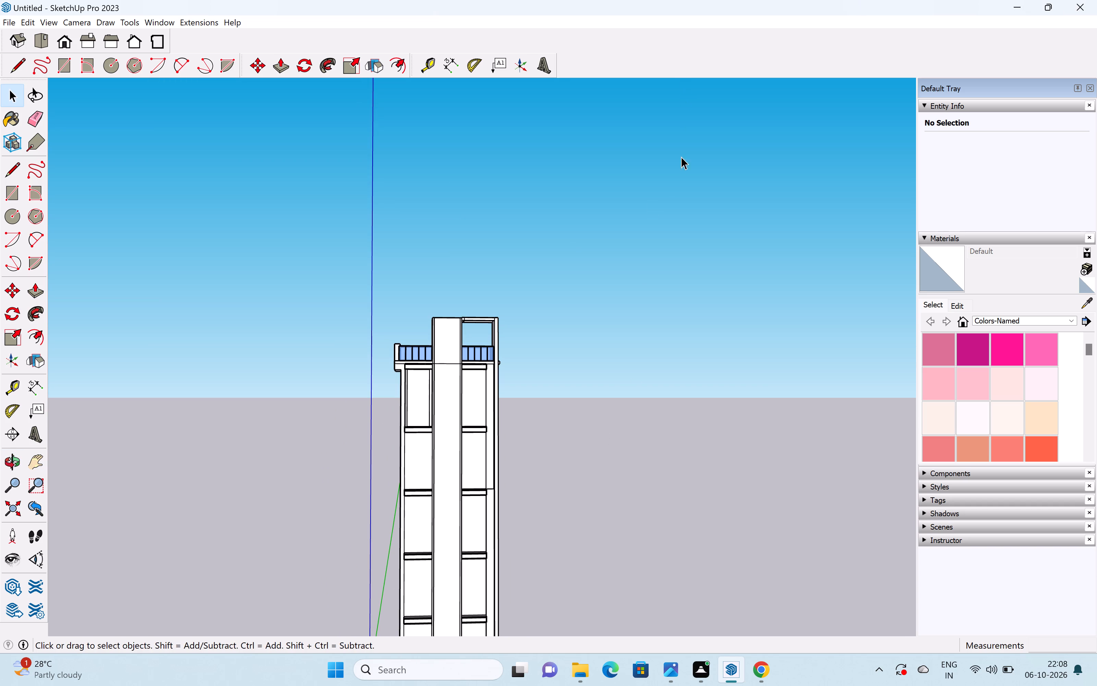
{"action": "scroll", "coordinate": [460, 348], "scroll_direction": "down", "scroll_amount": 2}
{"action": "middle_click_drag", "start_coordinate": [447, 364], "coordinate": [427, 464]}
{"action": "scroll", "coordinate": [466, 385], "scroll_direction": "up", "scroll_amount": 5}
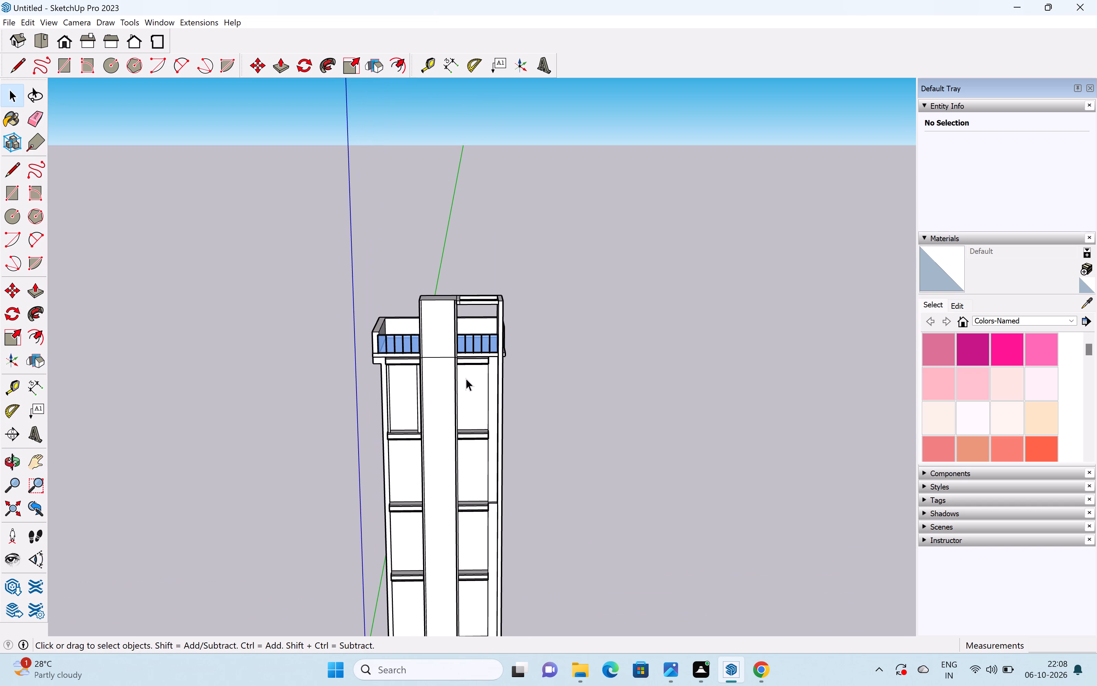
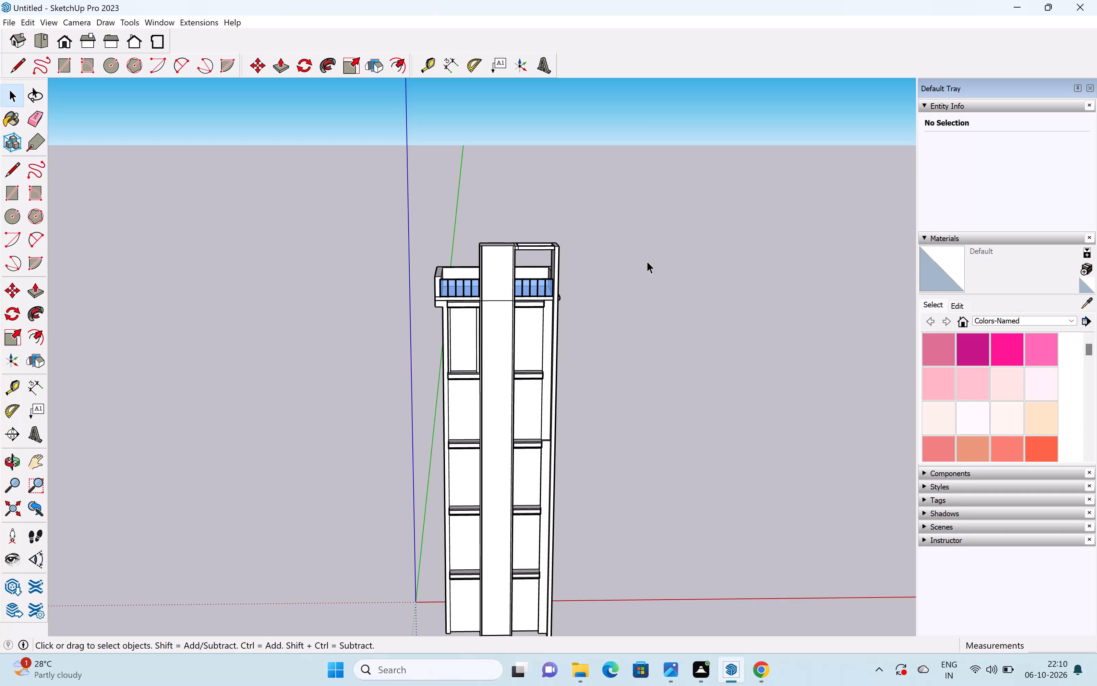
Draw a circle of about 2 1/2" radius on the underside of the top-floor ledge, beside the tall central wall.
{"action": "middle_click_drag", "start_coordinate": [505, 340], "coordinate": [525, 269]}
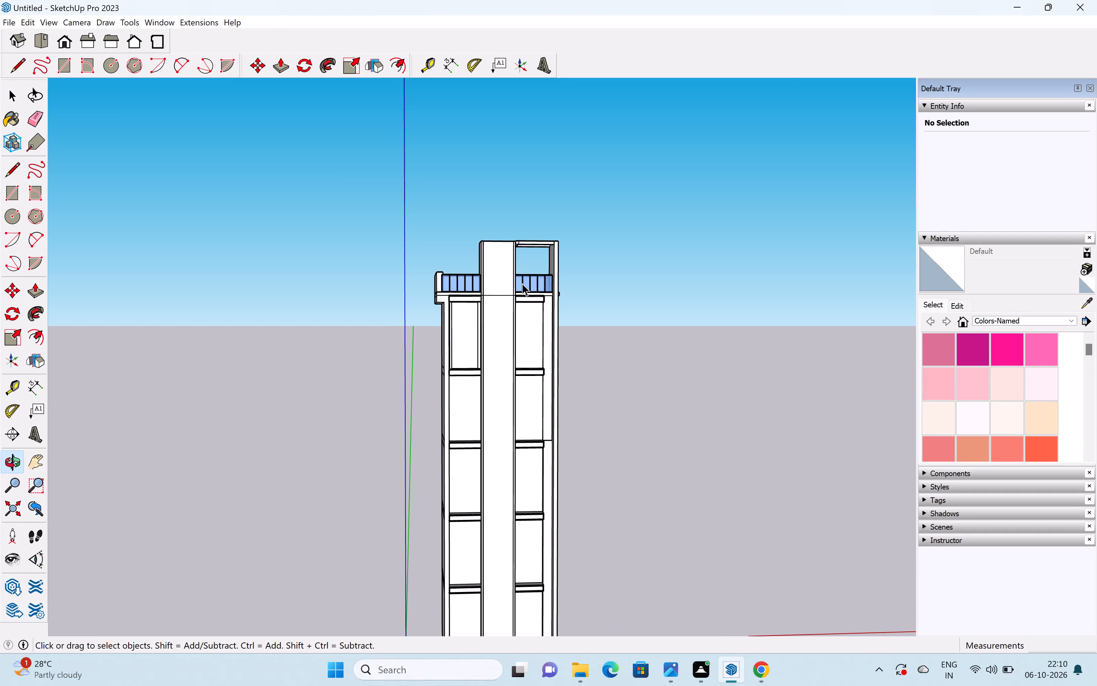
{"action": "scroll", "coordinate": [519, 327], "scroll_direction": "up", "scroll_amount": 6}
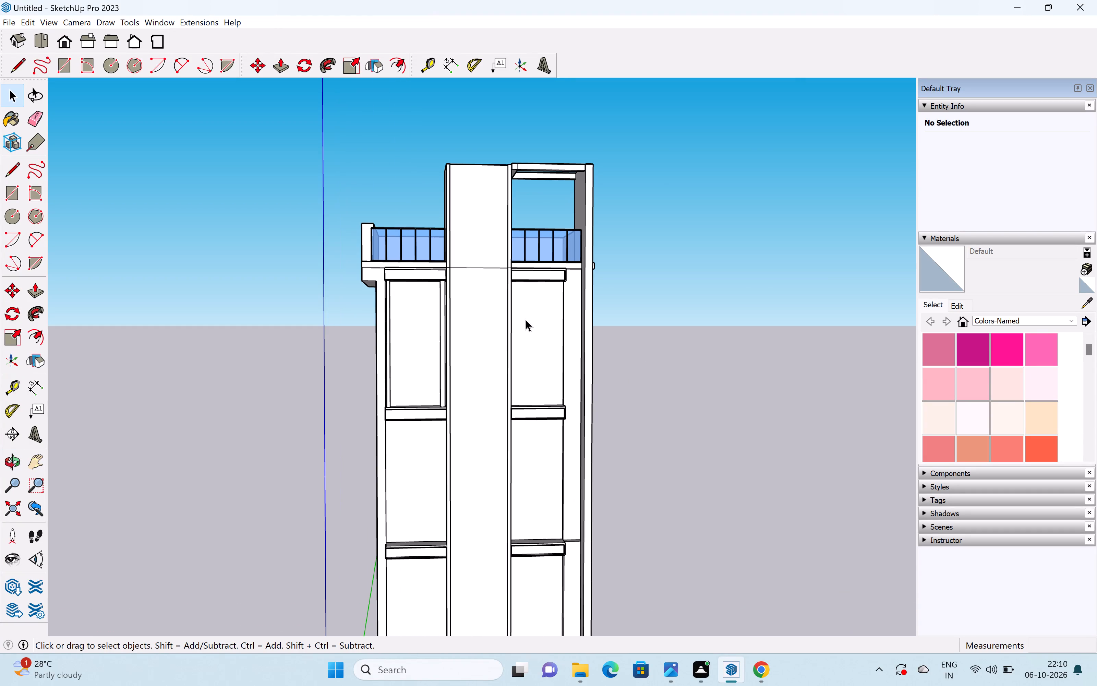
{"action": "middle_click_drag", "start_coordinate": [526, 318], "coordinate": [693, 275], "text": "shift"}
{"action": "scroll", "coordinate": [691, 255], "scroll_direction": "up", "scroll_amount": 4}
{"action": "middle_click_drag", "start_coordinate": [696, 245], "coordinate": [658, 149]}
{"action": "scroll", "coordinate": [675, 184], "scroll_direction": "up", "scroll_amount": 3}
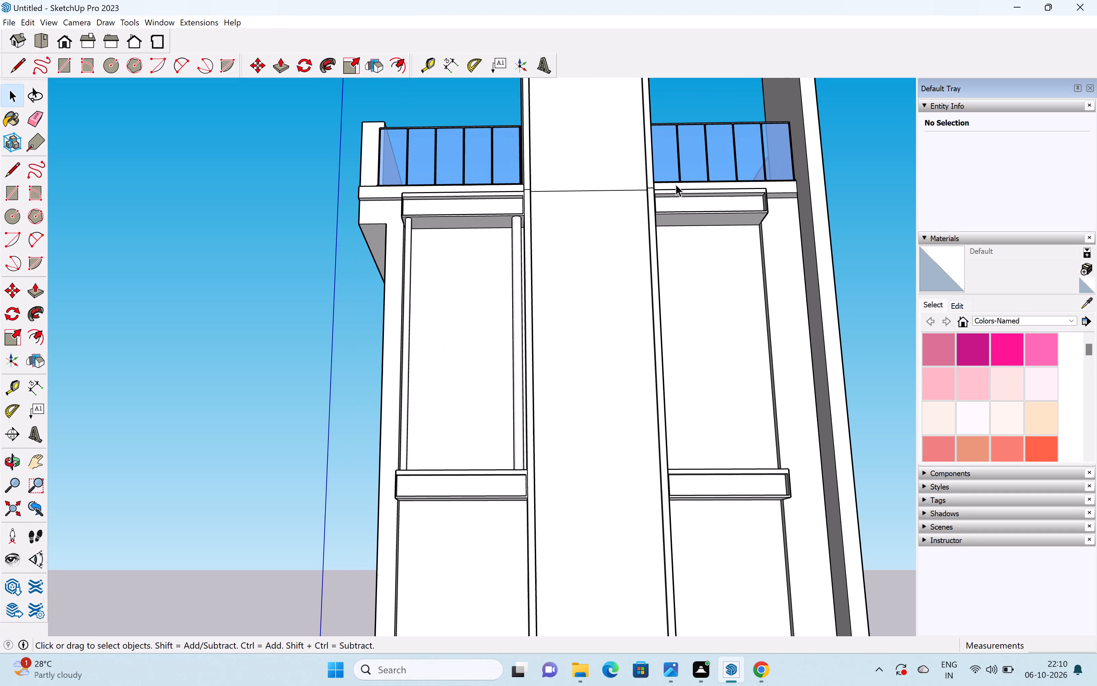
{"action": "middle_click_drag", "start_coordinate": [690, 228], "coordinate": [630, 187]}
{"action": "scroll", "coordinate": [631, 188], "scroll_direction": "up", "scroll_amount": 3}
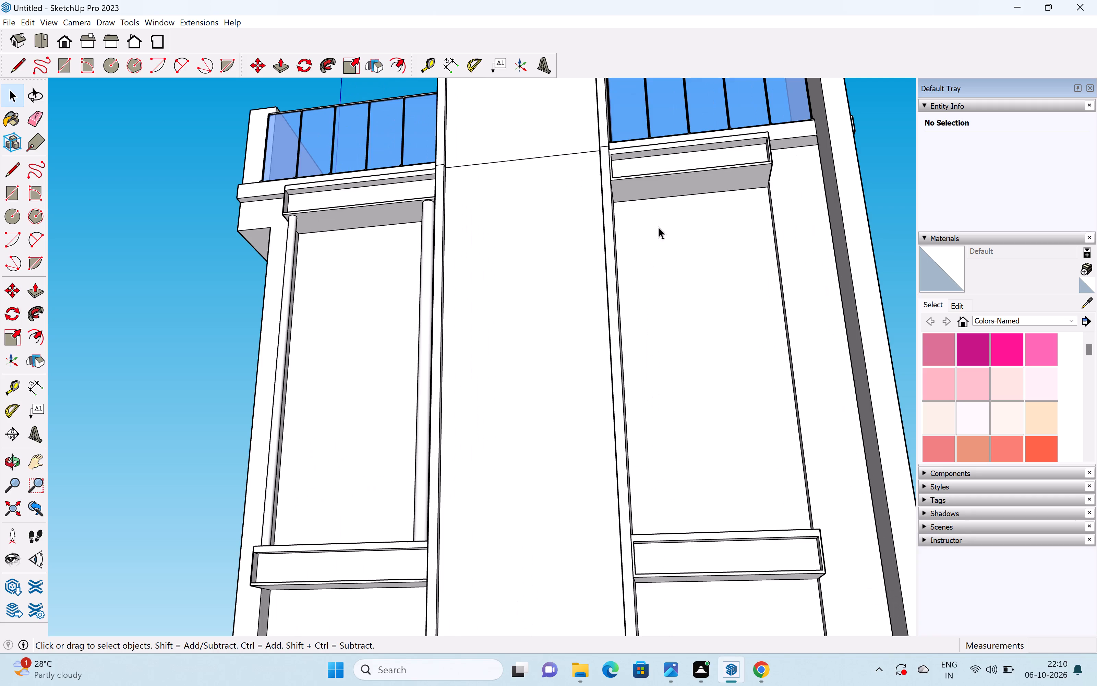
{"action": "left_click", "coordinate": [105, 69]}
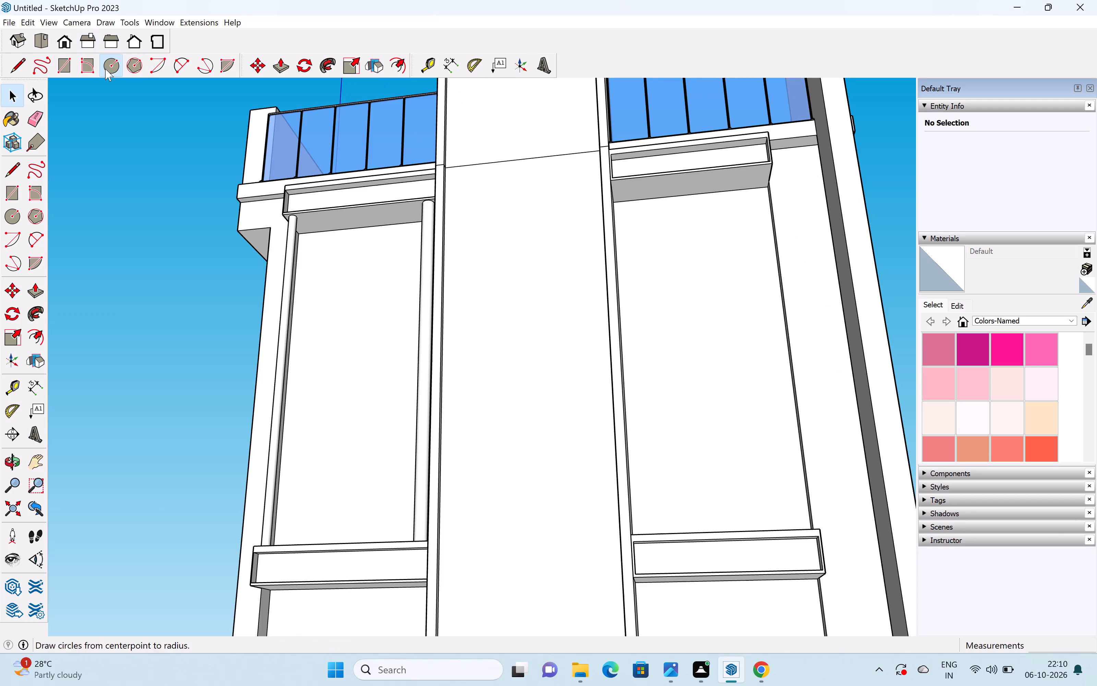
{"action": "middle_click_drag", "start_coordinate": [591, 188], "coordinate": [579, 157]}
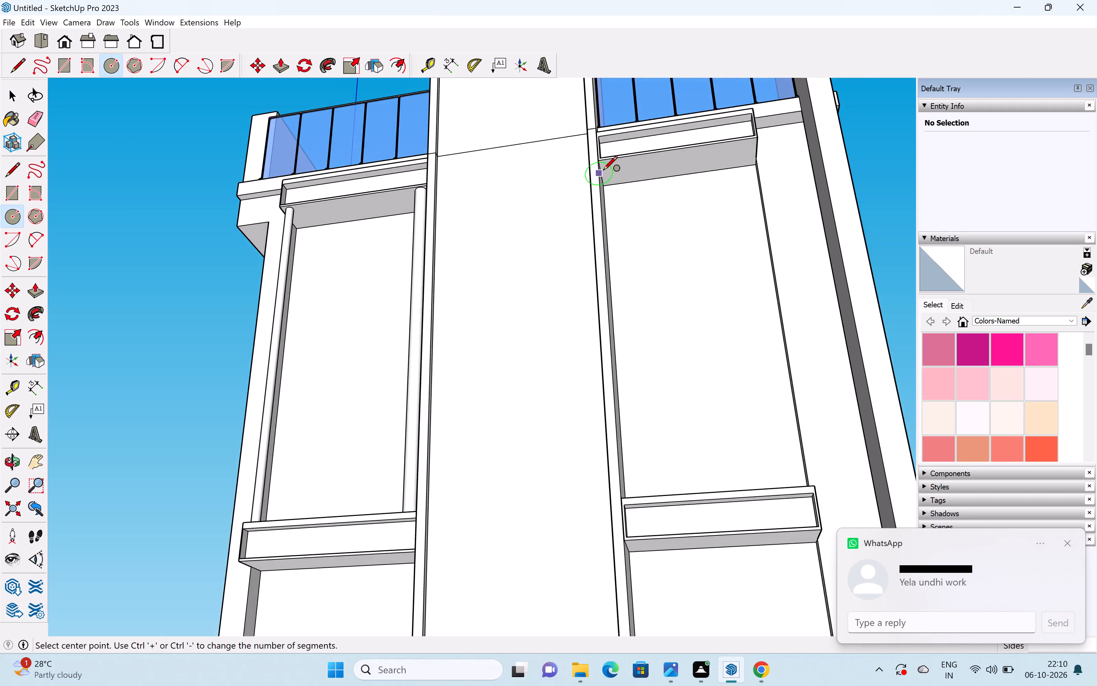
{"action": "scroll", "coordinate": [601, 173], "scroll_direction": "up", "scroll_amount": 9}
{"action": "left_click", "coordinate": [619, 167]}
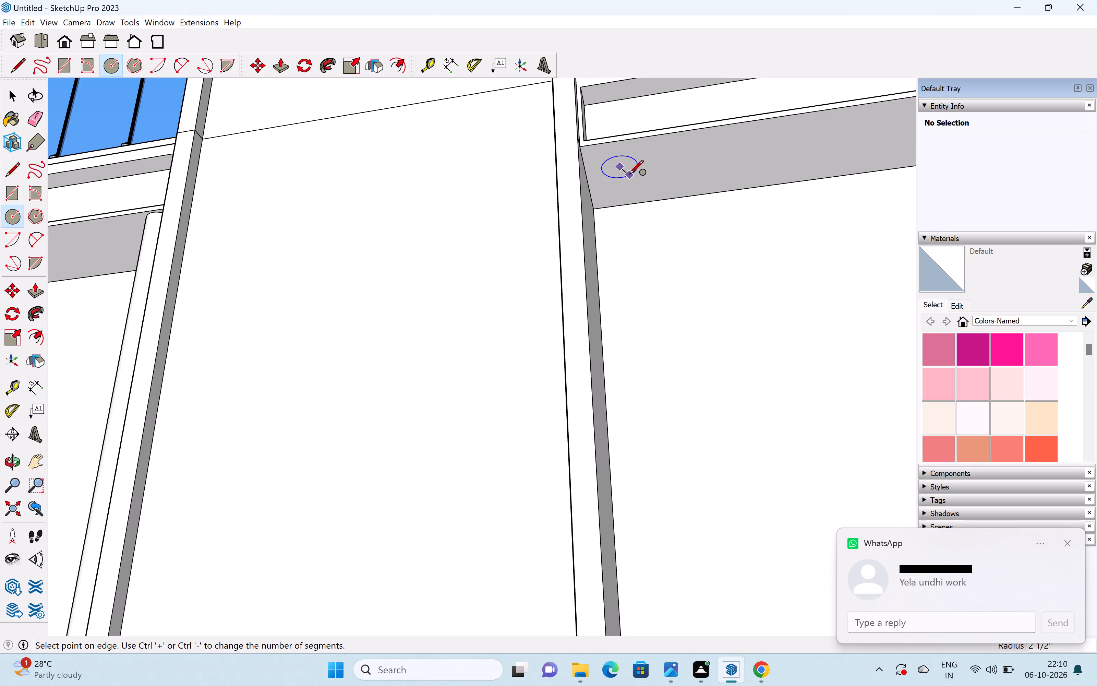
{"action": "left_click", "coordinate": [629, 175]}
{"action": "key", "text": "space"}
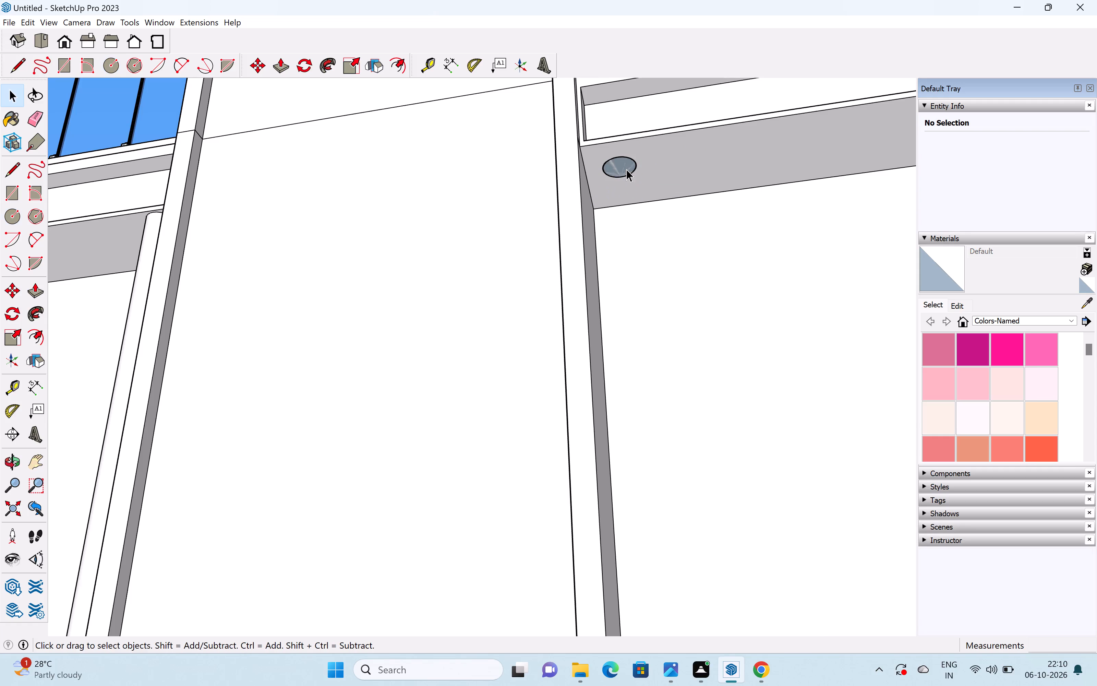
Push/Pull the circle down to the top of the ledge below to form a full-height round column.
{"action": "left_click", "coordinate": [626, 169]}
{"action": "key", "text": "p"}
{"action": "left_click_drag", "start_coordinate": [623, 169], "coordinate": [631, 260]}
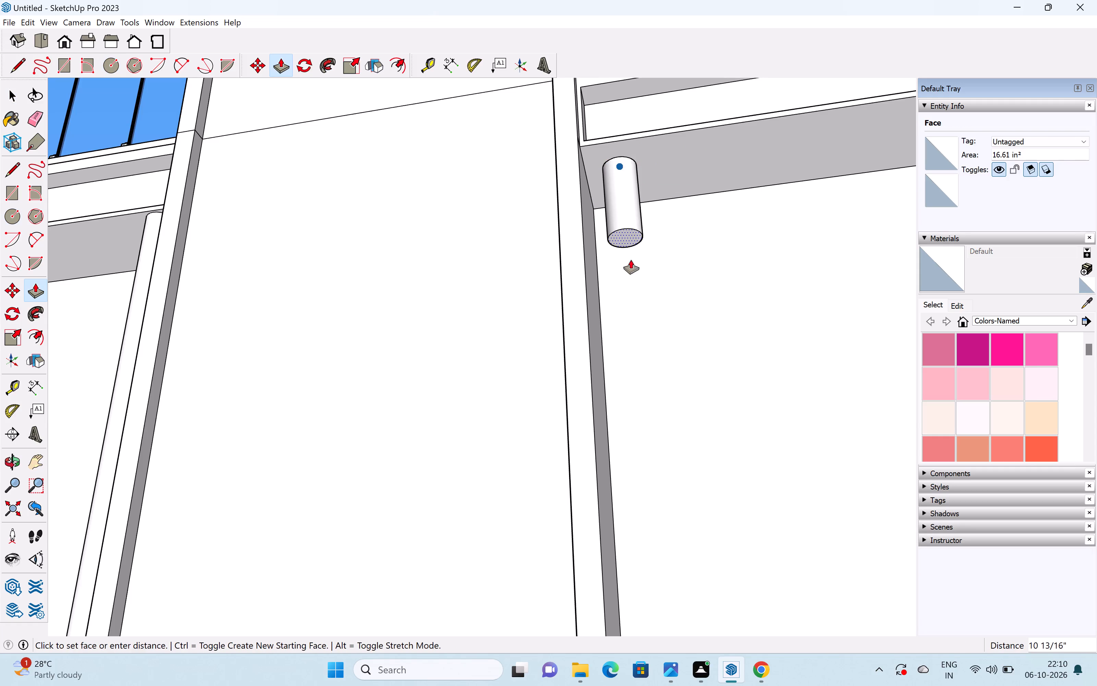
{"action": "left_click_drag", "start_coordinate": [631, 260], "coordinate": [687, 527]}
{"action": "middle_click_drag", "start_coordinate": [686, 525], "coordinate": [639, 355], "text": "shift"}
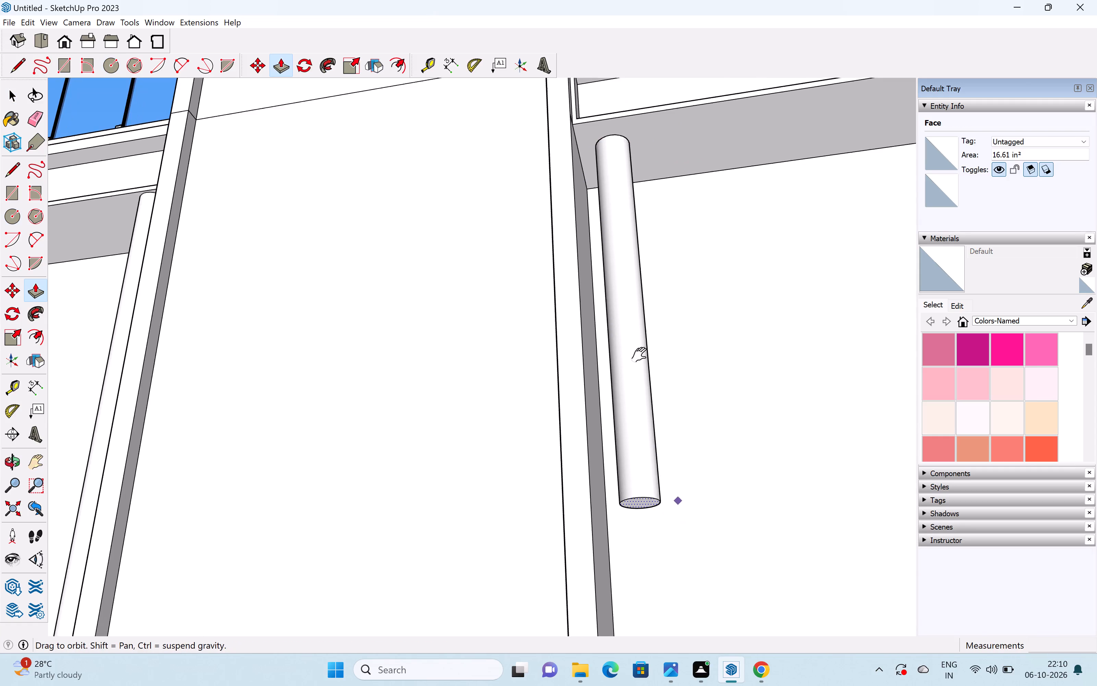
{"action": "middle_click_drag", "start_coordinate": [639, 355], "coordinate": [612, 272], "text": "shift"}
{"action": "scroll", "coordinate": [612, 271], "scroll_direction": "down", "scroll_amount": 4, "text": "shift"}
{"action": "scroll", "coordinate": [598, 273], "scroll_direction": "down", "scroll_amount": 4}
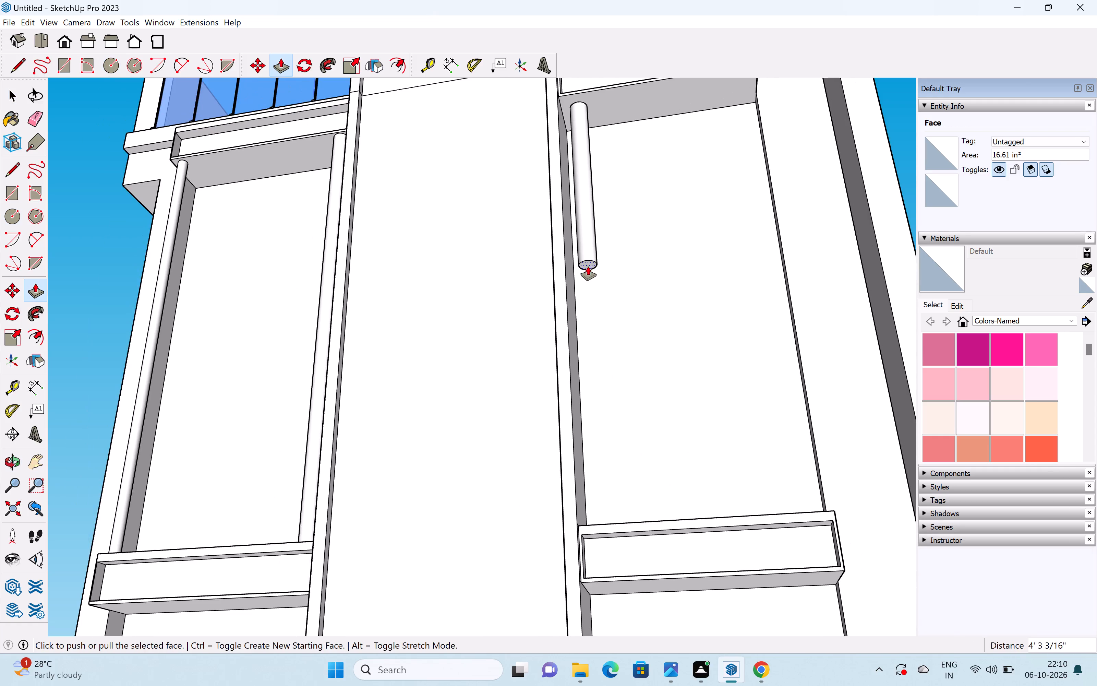
{"action": "left_click_drag", "start_coordinate": [587, 260], "coordinate": [611, 516]}
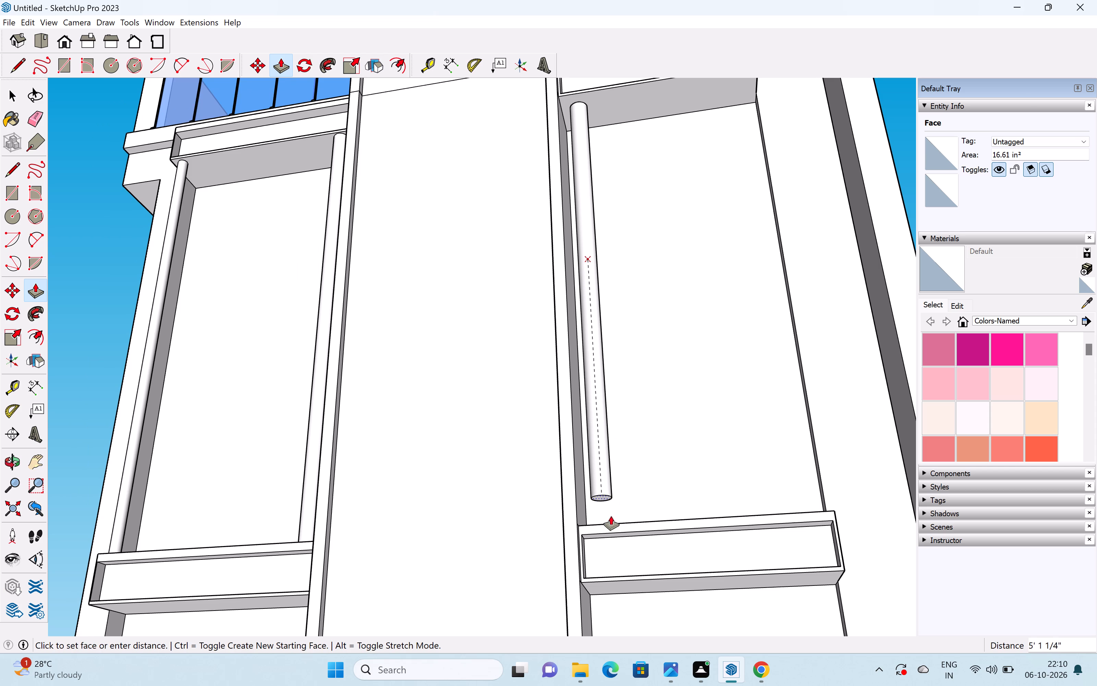
{"action": "left_click_drag", "start_coordinate": [611, 516], "coordinate": [608, 525]}
{"action": "scroll", "coordinate": [607, 502], "scroll_direction": "down", "scroll_amount": 1}
{"action": "middle_click_drag", "start_coordinate": [607, 504], "coordinate": [595, 563]}
{"action": "key", "text": "space"}
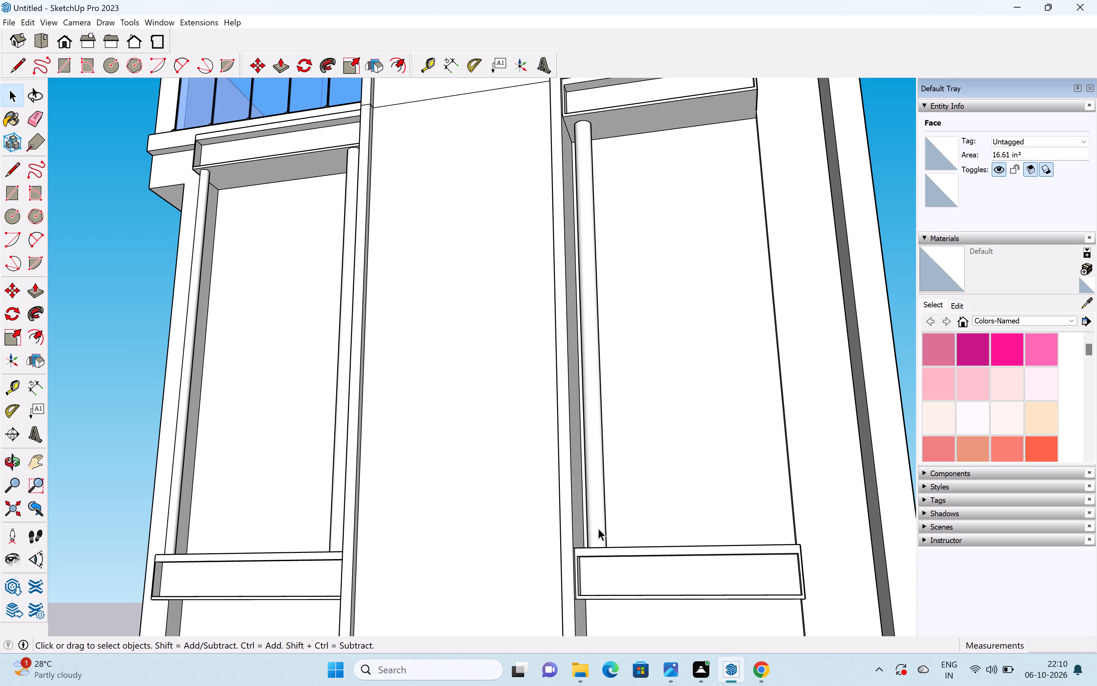
Copy the round column about 3' 3" along the ledge to the outer end of the same bay.
{"action": "left_click", "coordinate": [598, 528]}
{"action": "middle_click_drag", "start_coordinate": [594, 521], "coordinate": [582, 575]}
{"action": "scroll", "coordinate": [582, 575], "scroll_direction": "up", "scroll_amount": 1}
{"action": "key", "text": "m"}
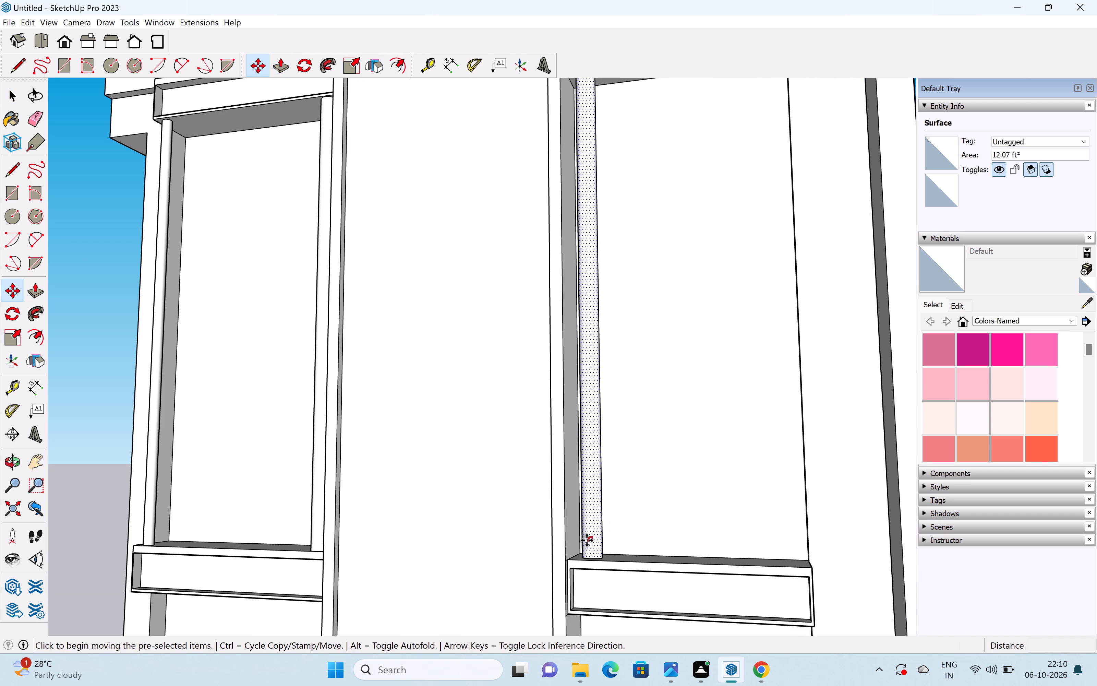
{"action": "left_click", "coordinate": [583, 558]}
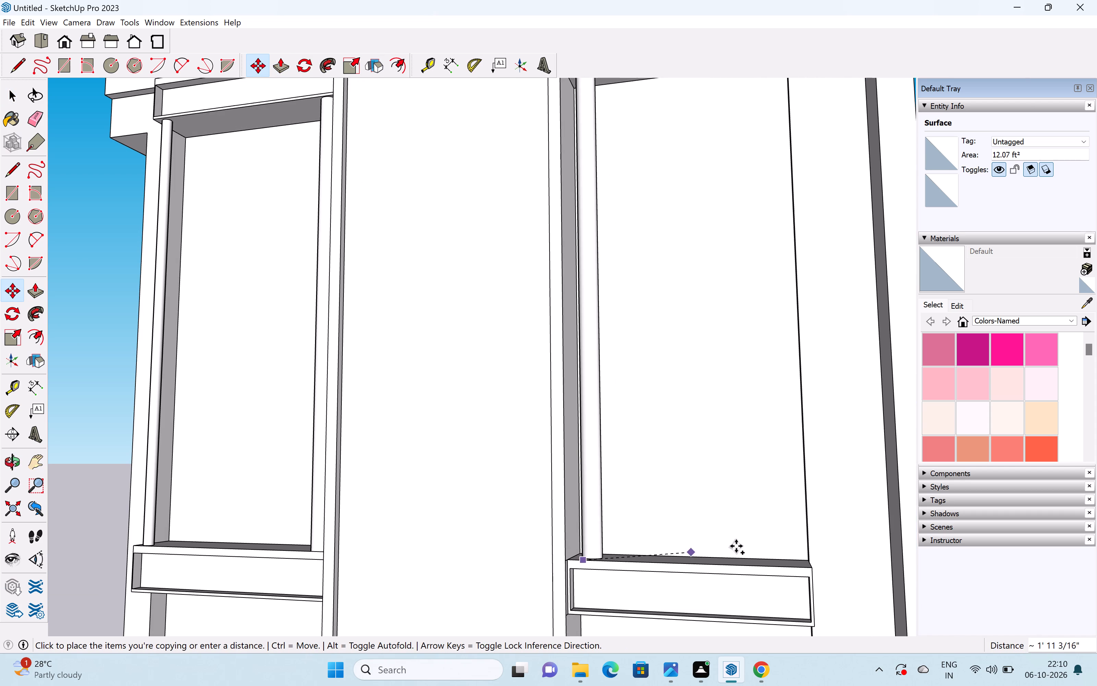
{"action": "scroll", "coordinate": [651, 553], "scroll_direction": "down", "scroll_amount": 2}
{"action": "middle_click_drag", "start_coordinate": [637, 550], "coordinate": [562, 569]}
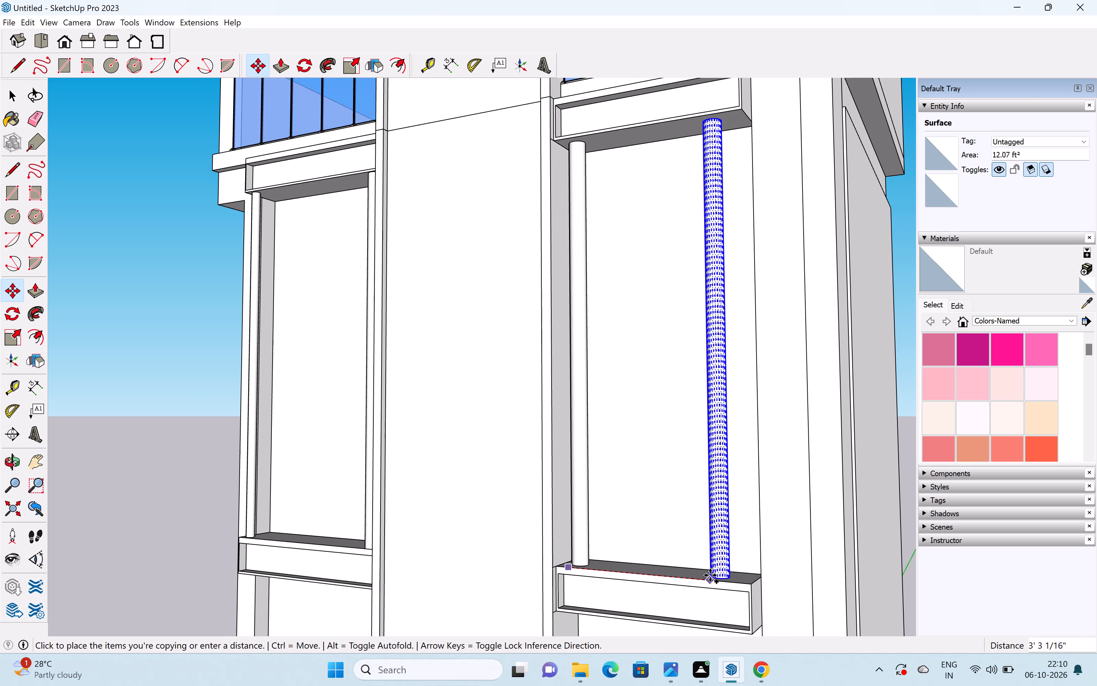
{"action": "left_click", "coordinate": [719, 575]}
{"action": "scroll", "coordinate": [720, 575], "scroll_direction": "down", "scroll_amount": 2}
{"action": "scroll", "coordinate": [720, 575], "scroll_direction": "up", "scroll_amount": 1}
{"action": "scroll", "coordinate": [720, 575], "scroll_direction": "down", "scroll_amount": 8}
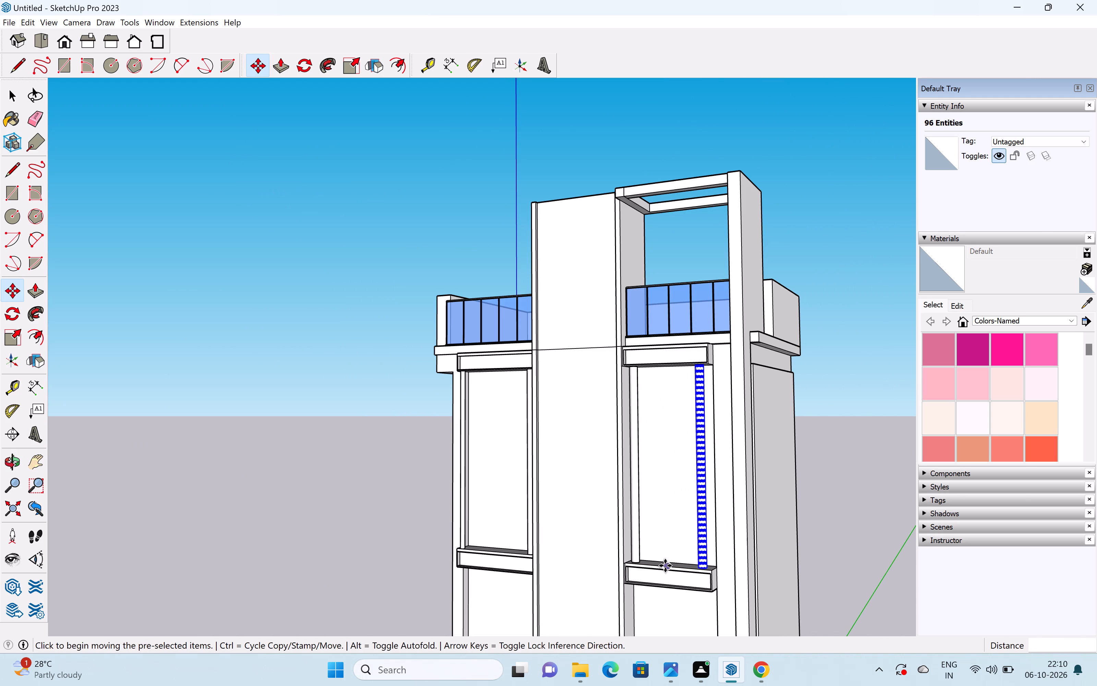
Copy the outer column about 11' 6" down to the next floor's ledge, placing it beside the tall central wall.
{"action": "middle_click_drag", "start_coordinate": [664, 557], "coordinate": [662, 303], "text": "shift"}
{"action": "left_click", "coordinate": [700, 293]}
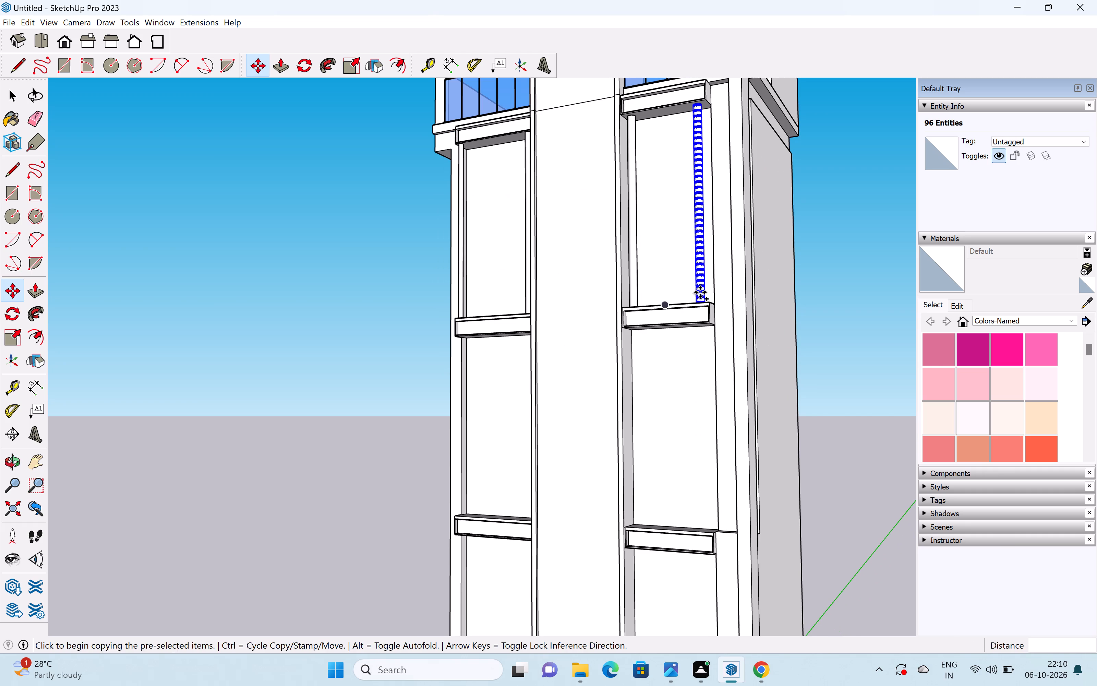
{"action": "middle_click_drag", "start_coordinate": [648, 466], "coordinate": [523, 485]}
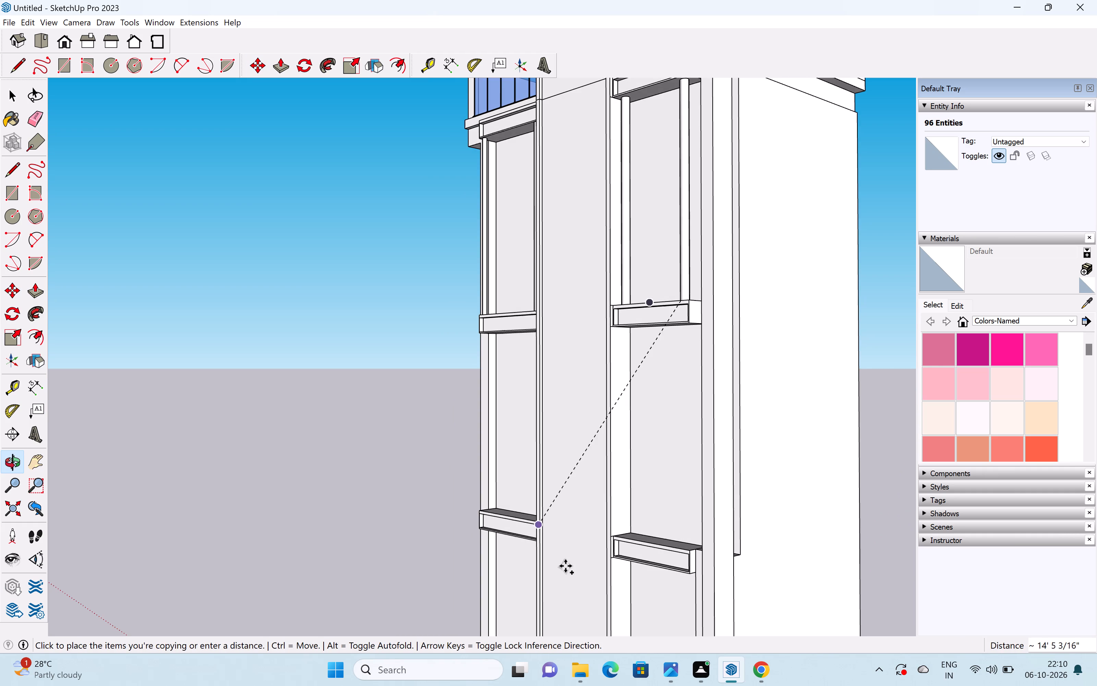
{"action": "scroll", "coordinate": [613, 517], "scroll_direction": "up", "scroll_amount": 3}
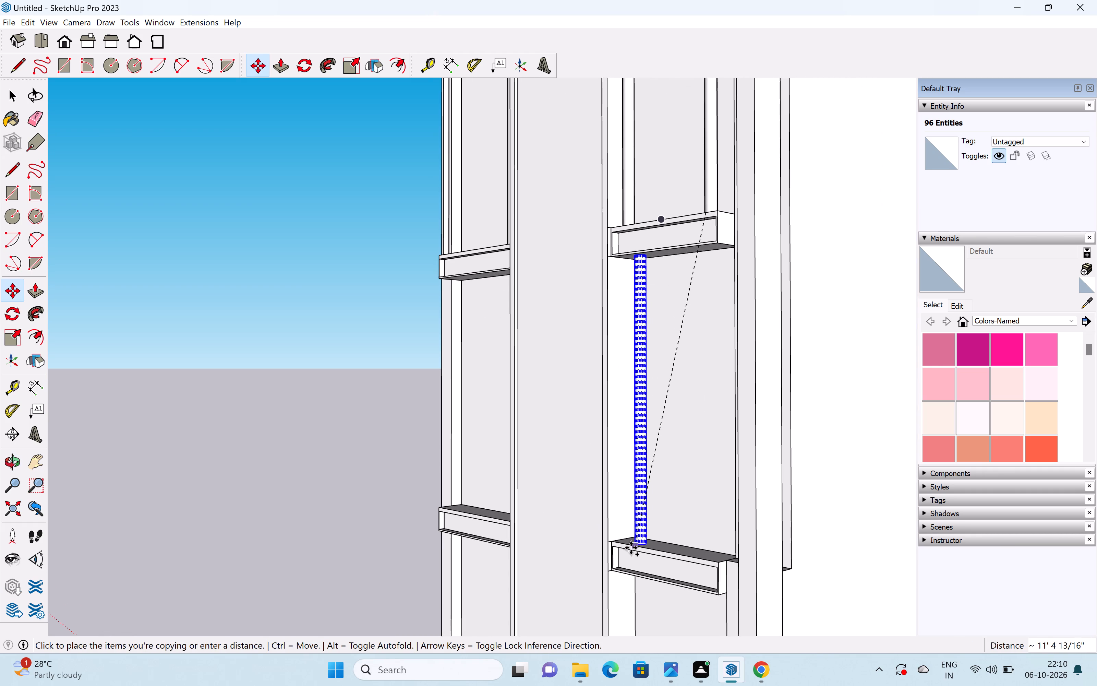
{"action": "scroll", "coordinate": [622, 548], "scroll_direction": "up", "scroll_amount": 2}
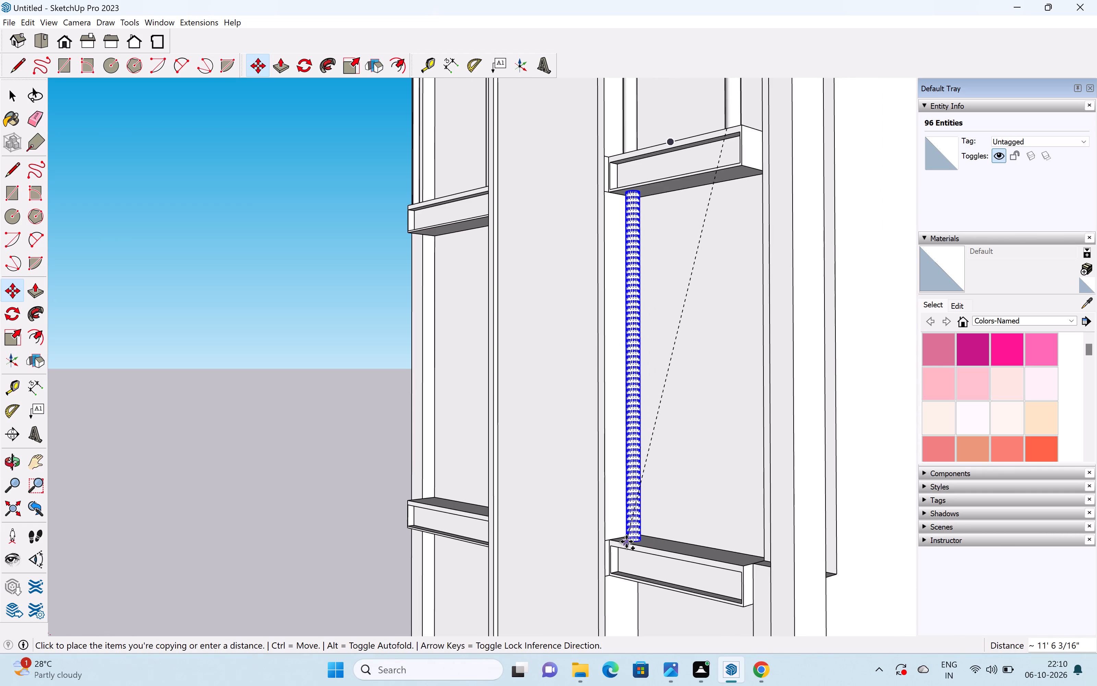
{"action": "left_click", "coordinate": [626, 542]}
Copy the lower-floor column about 3' along its ledge to the outer end of the bay.
{"action": "left_click", "coordinate": [629, 534]}
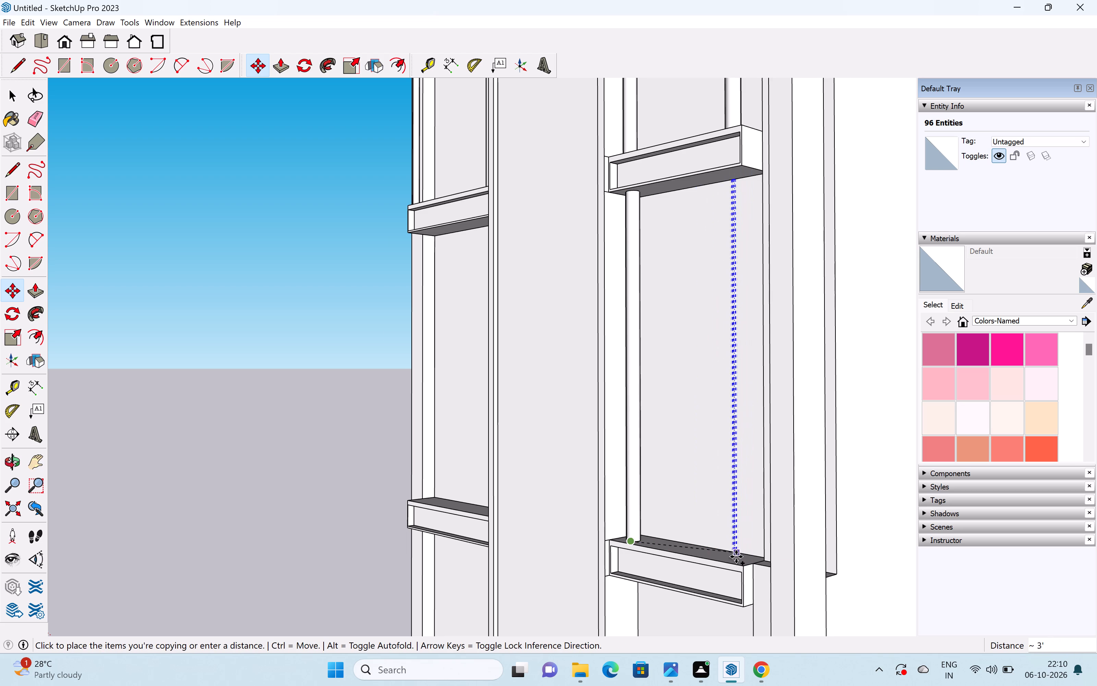
{"action": "scroll", "coordinate": [736, 557], "scroll_direction": "up", "scroll_amount": 3}
{"action": "middle_click_drag", "start_coordinate": [735, 556], "coordinate": [687, 591]}
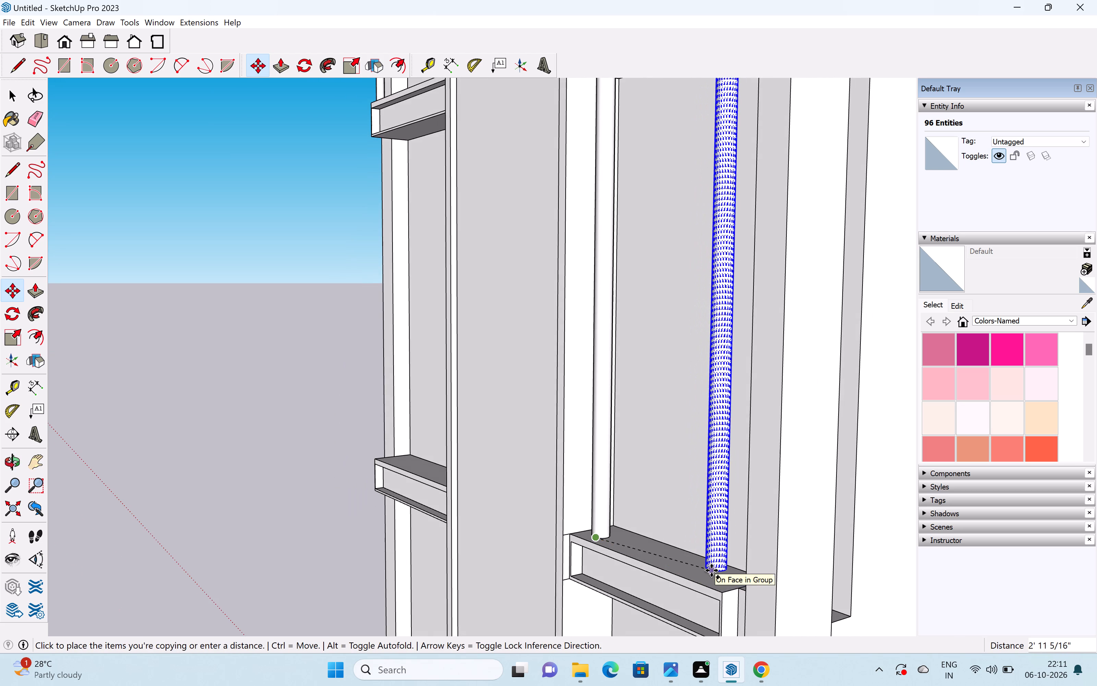
{"action": "scroll", "coordinate": [711, 570], "scroll_direction": "down", "scroll_amount": 2}
{"action": "middle_click", "coordinate": [711, 570]}
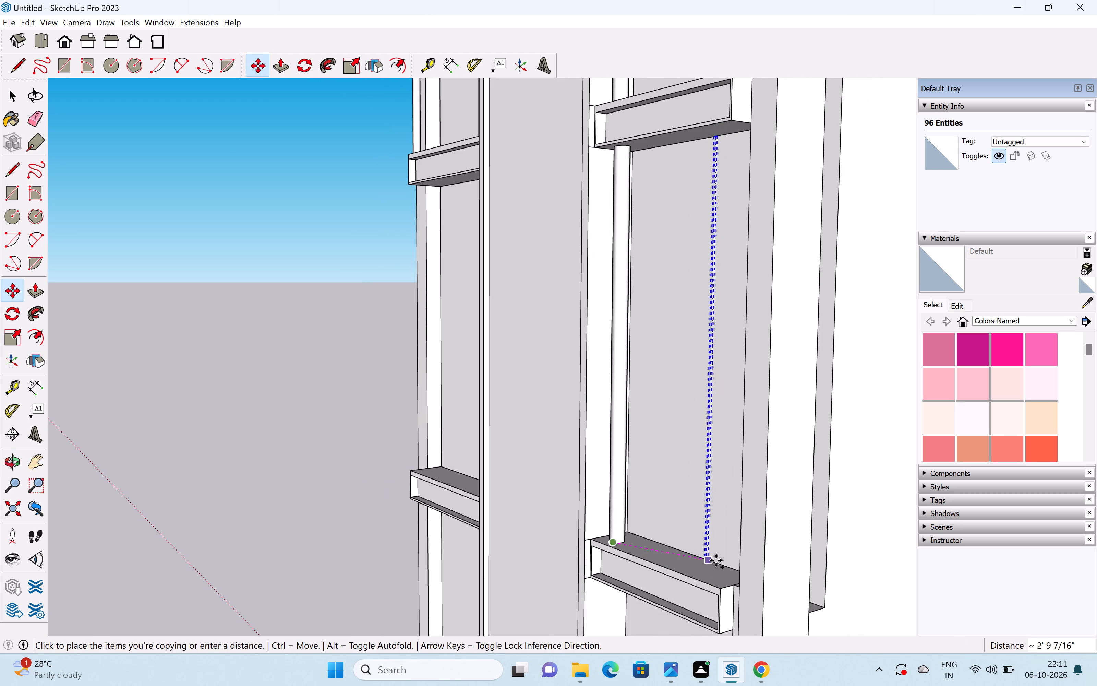
{"action": "left_click", "coordinate": [717, 577]}
{"action": "scroll", "coordinate": [700, 557], "scroll_direction": "down", "scroll_amount": 5}
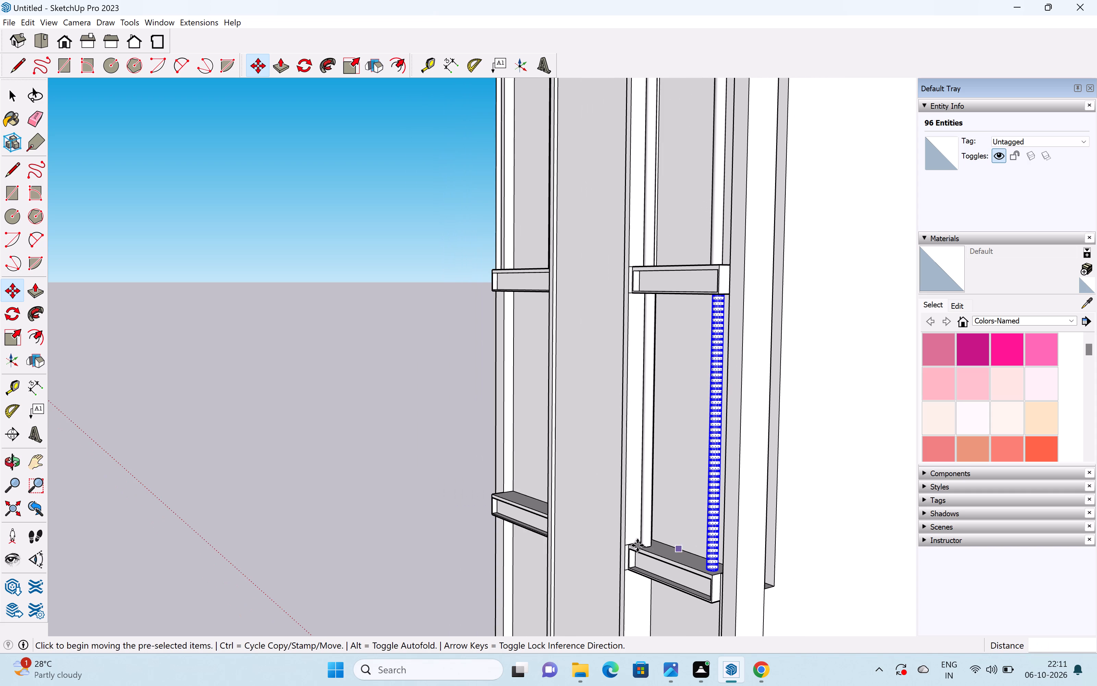
Copy the lower-floor outer column down to the next storey's ledge in the same bay.
{"action": "left_click", "coordinate": [711, 546]}
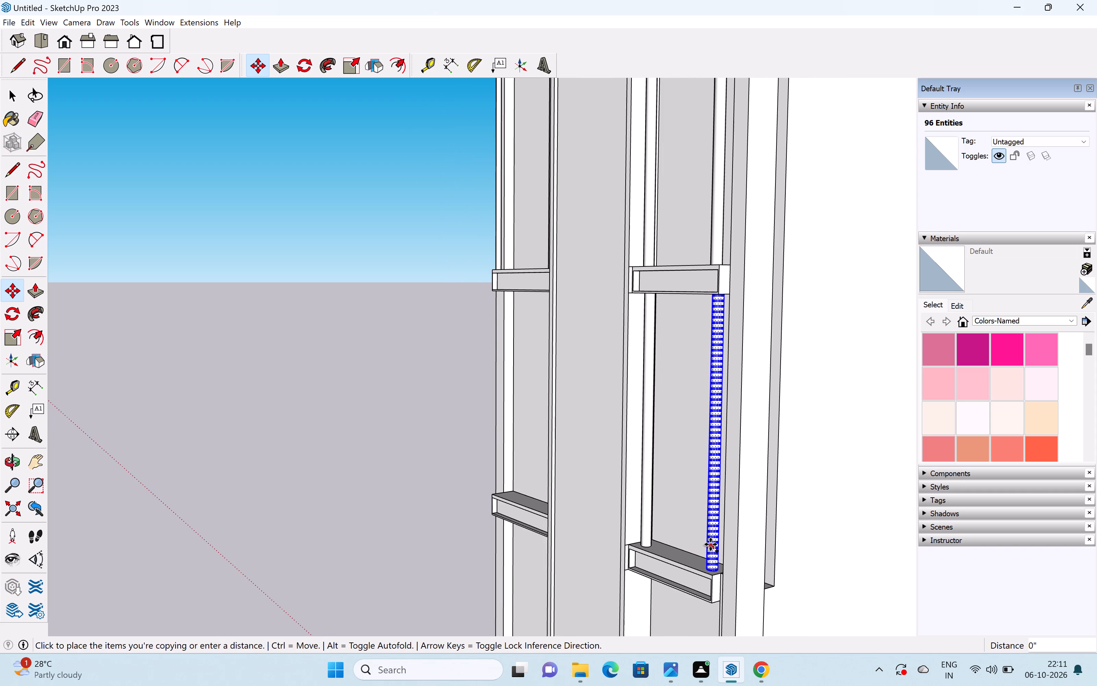
{"action": "middle_click_drag", "start_coordinate": [707, 536], "coordinate": [593, 141], "text": "shift"}
{"action": "scroll", "coordinate": [598, 159], "scroll_direction": "down", "scroll_amount": 3}
{"action": "scroll", "coordinate": [559, 364], "scroll_direction": "up", "scroll_amount": 1}
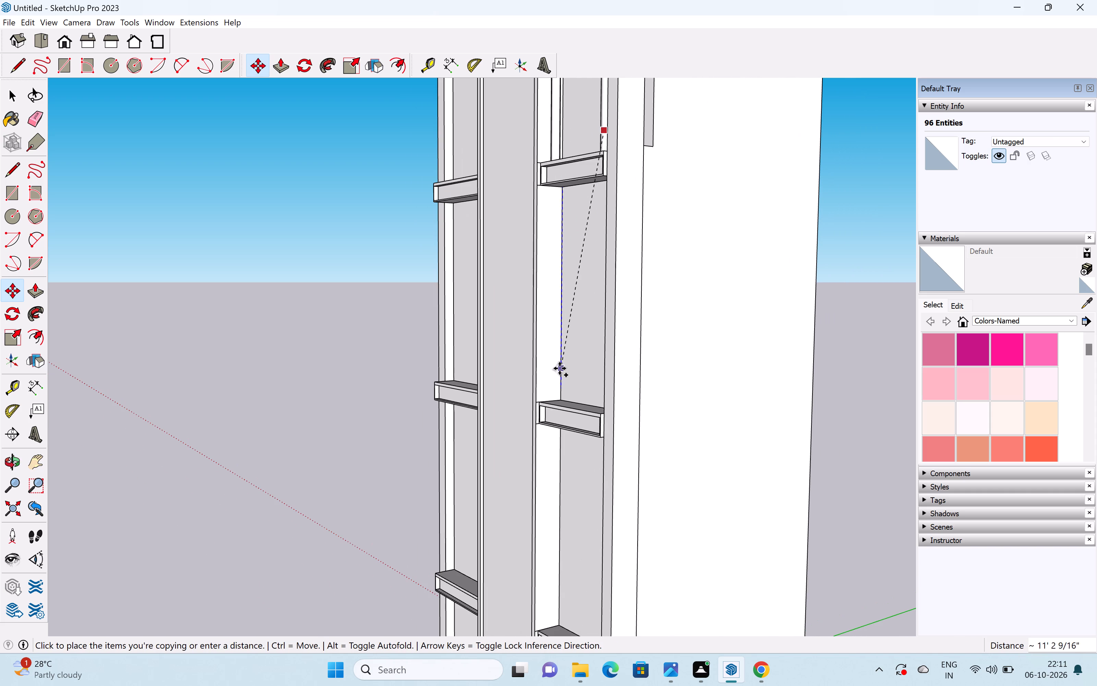
{"action": "scroll", "coordinate": [566, 392], "scroll_direction": "up", "scroll_amount": 3}
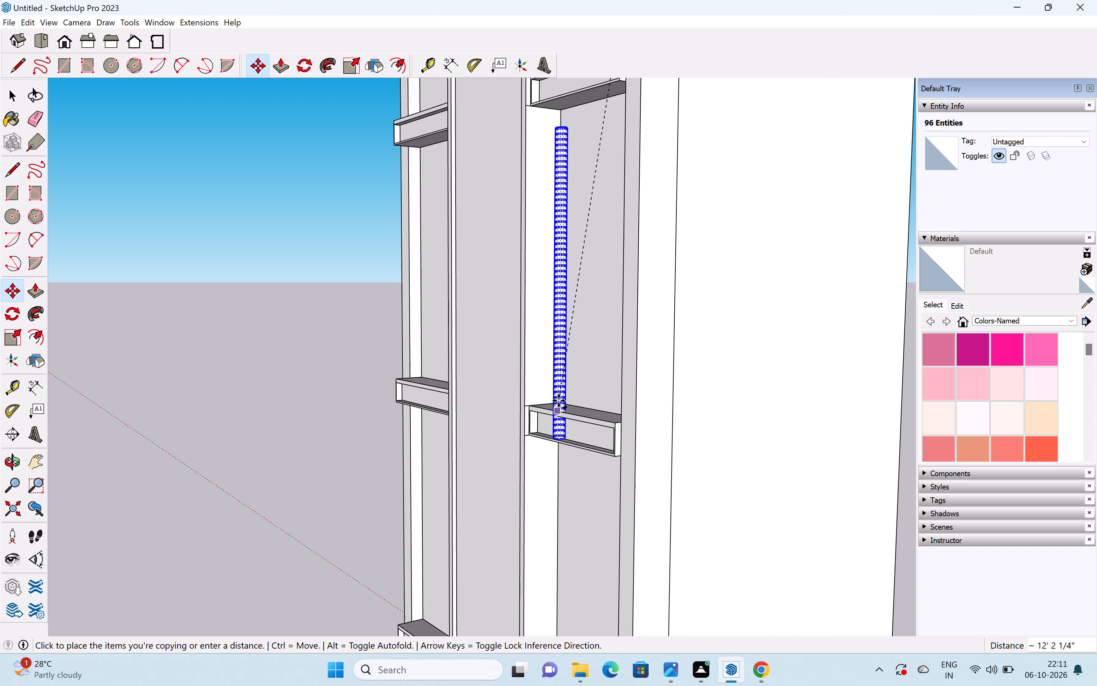
{"action": "scroll", "coordinate": [557, 400], "scroll_direction": "up", "scroll_amount": 3}
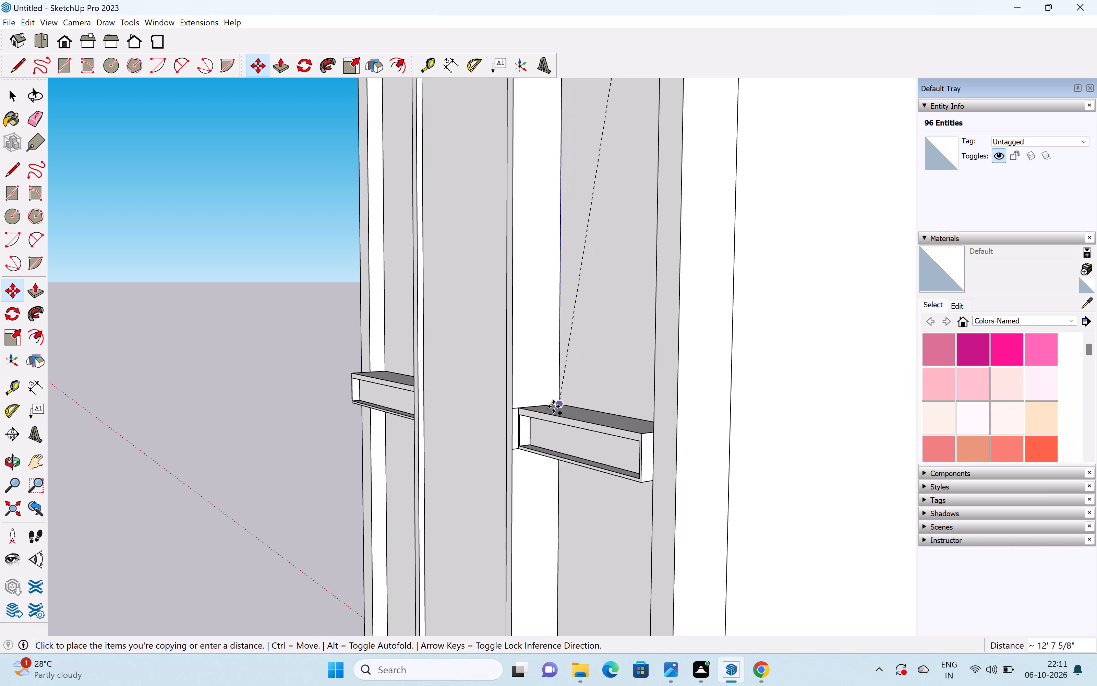
{"action": "middle_click_drag", "start_coordinate": [563, 404], "coordinate": [624, 440]}
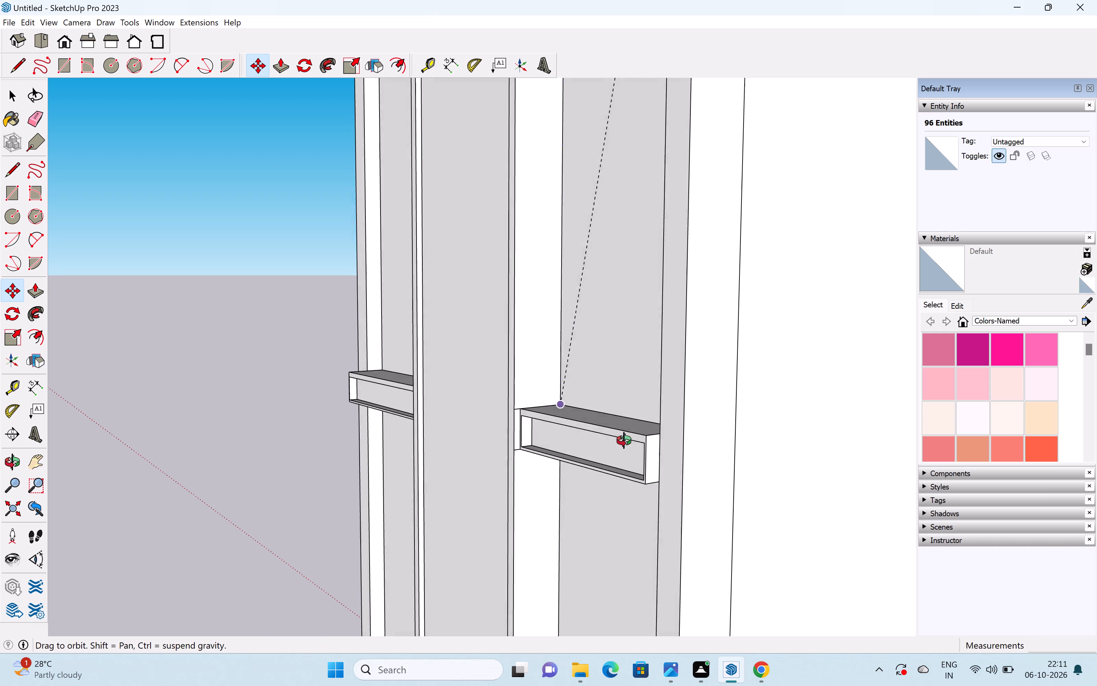
{"action": "middle_click_drag", "start_coordinate": [624, 440], "coordinate": [643, 445]}
{"action": "scroll", "coordinate": [603, 411], "scroll_direction": "down", "scroll_amount": 2}
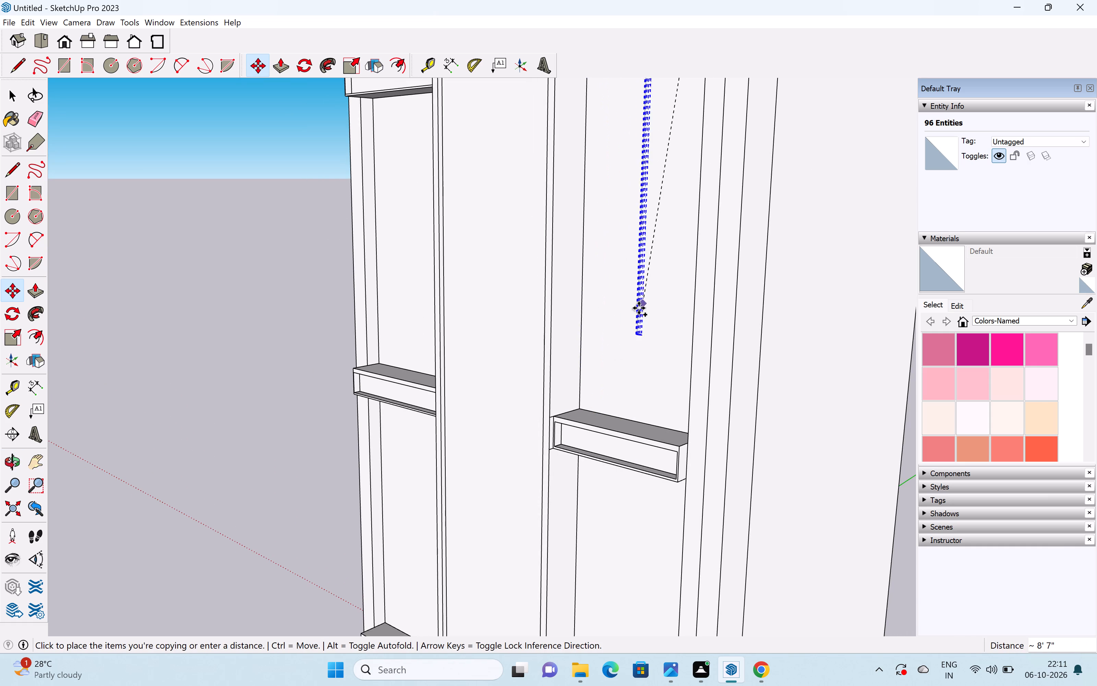
{"action": "scroll", "coordinate": [755, 489], "scroll_direction": "down", "scroll_amount": 4}
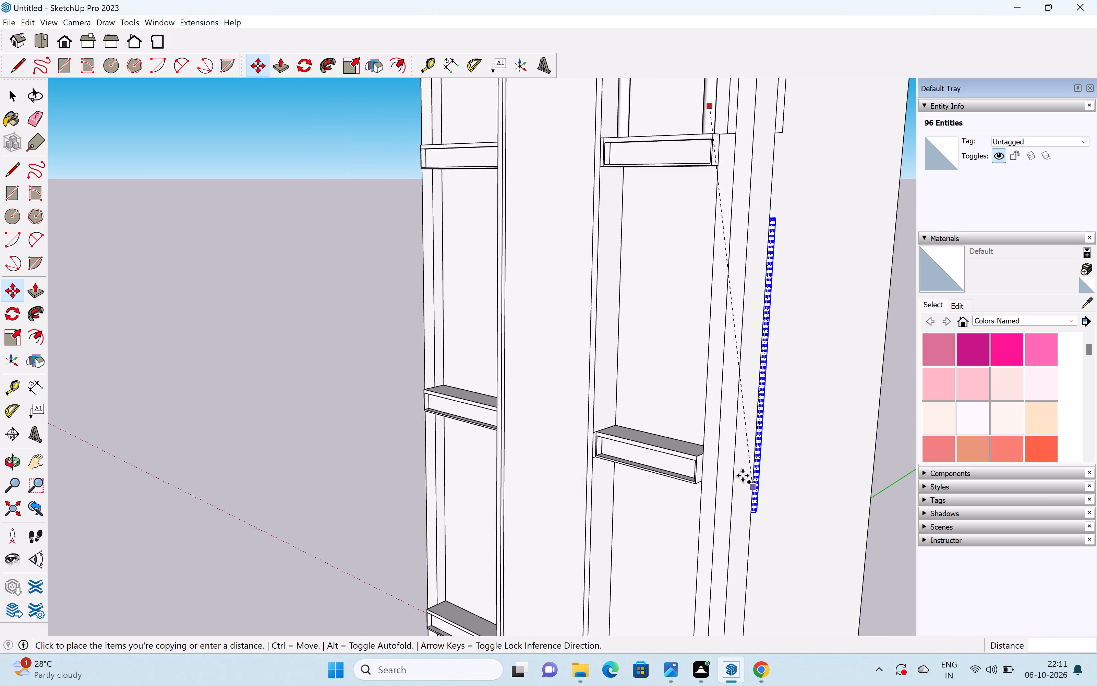
{"action": "scroll", "coordinate": [643, 431], "scroll_direction": "up", "scroll_amount": 4}
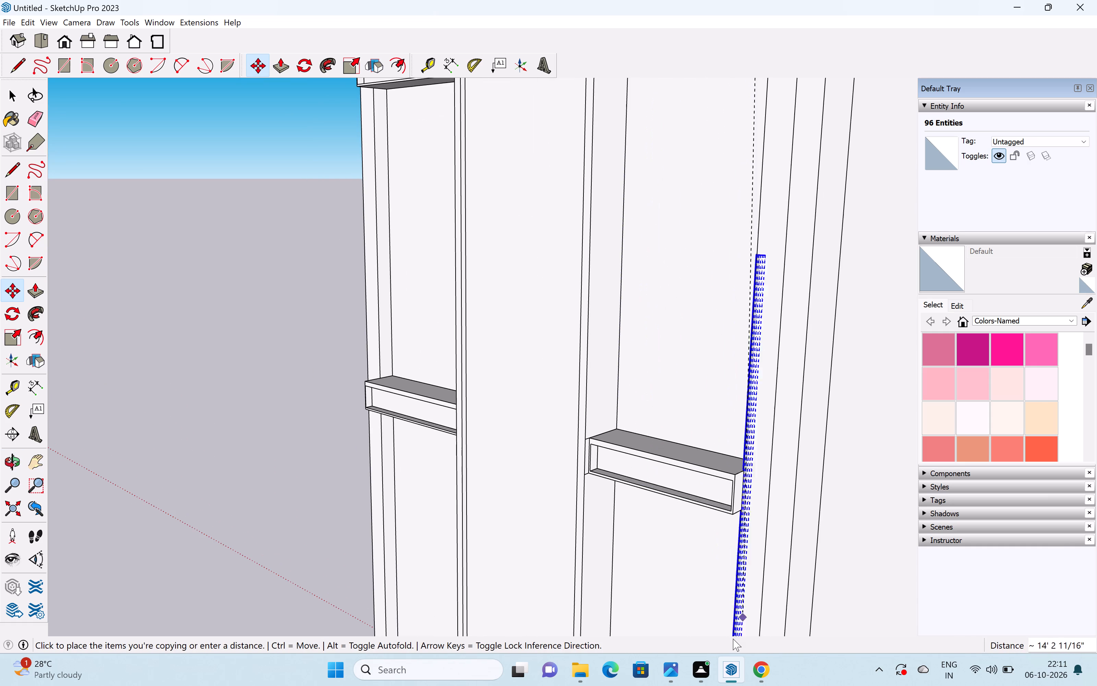
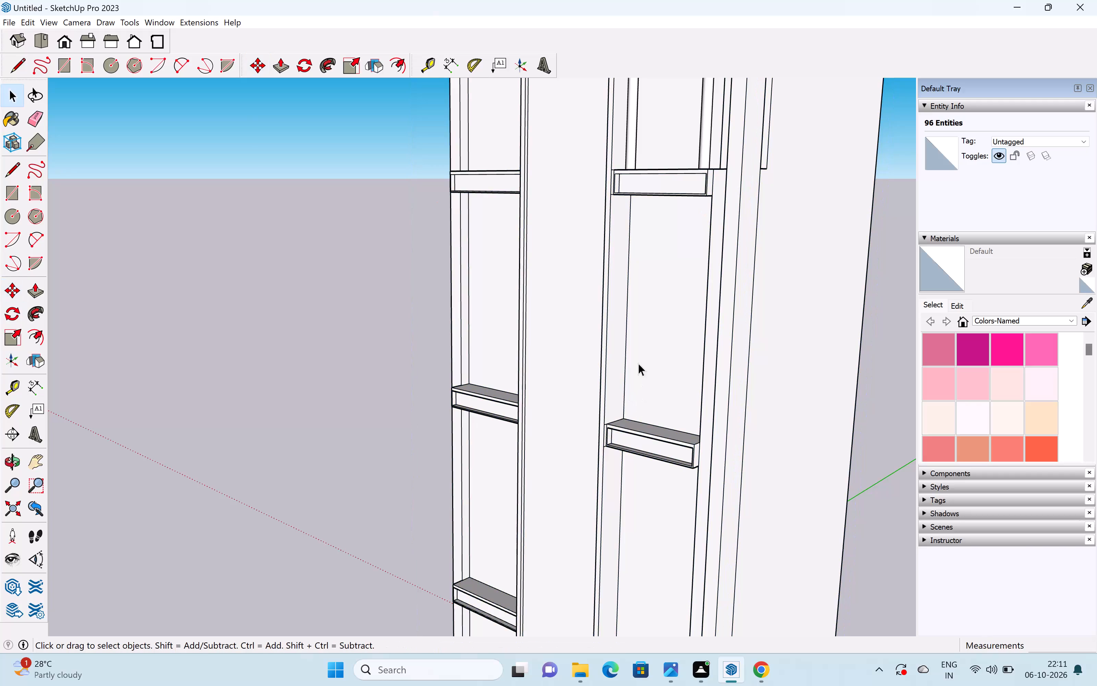
Copy the inner round column beside the tall central wall down onto the next lower ledge of the same bay.
{"action": "scroll", "coordinate": [639, 346], "scroll_direction": "down", "scroll_amount": 4}
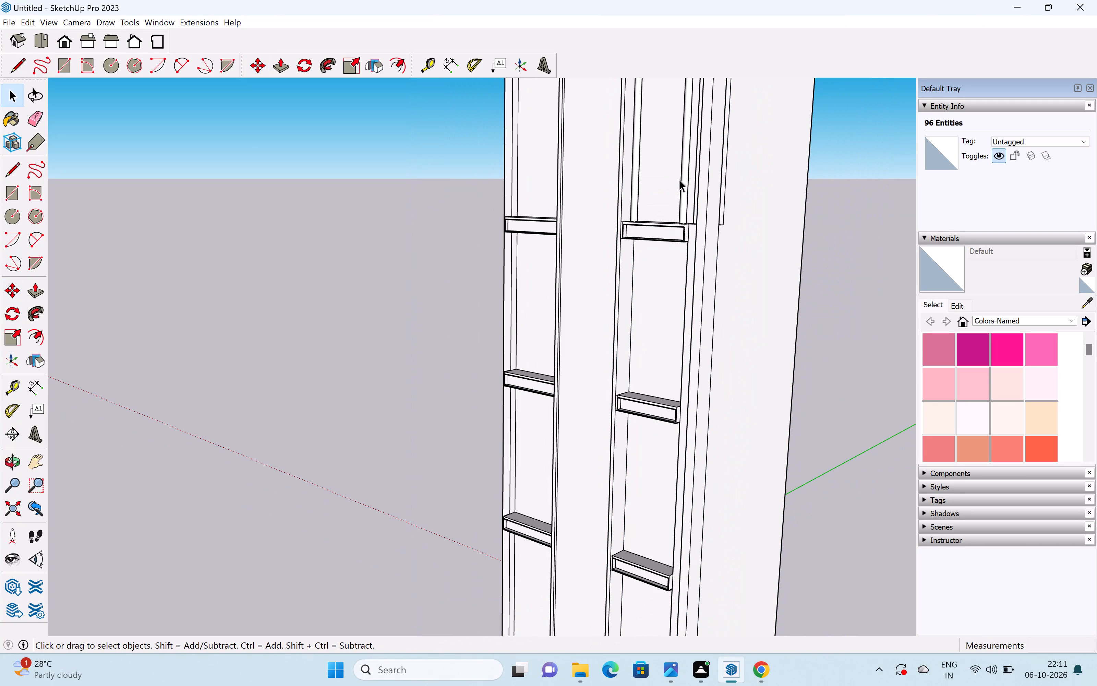
{"action": "middle_click_drag", "start_coordinate": [678, 193], "coordinate": [698, 297], "text": "shift"}
{"action": "scroll", "coordinate": [697, 284], "scroll_direction": "up", "scroll_amount": 2}
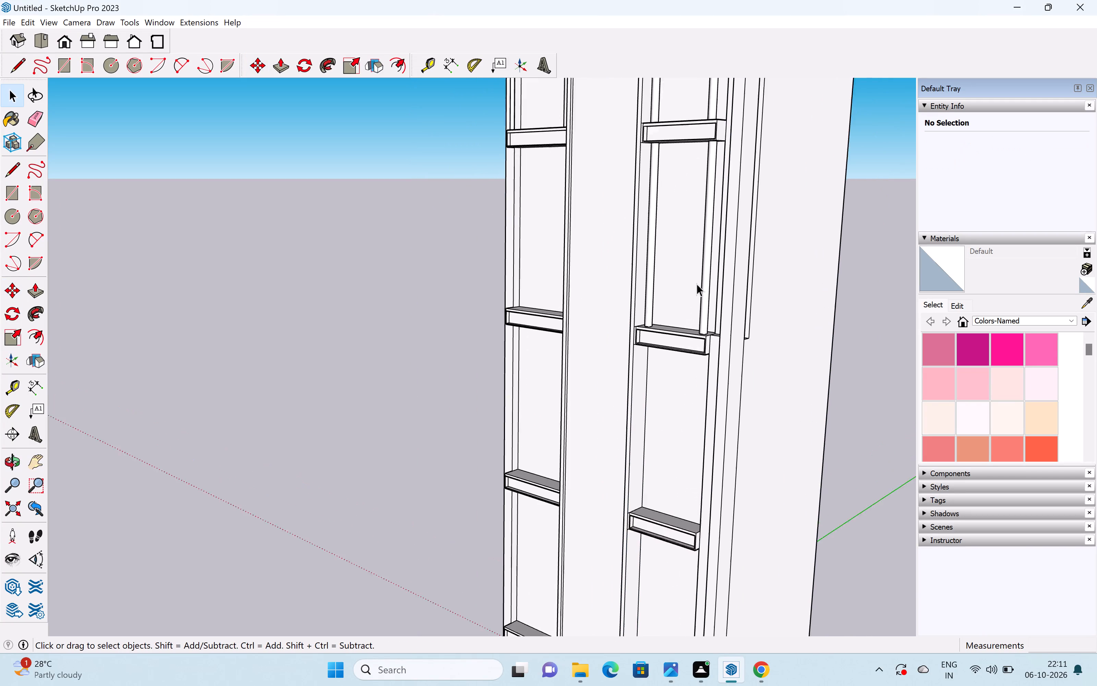
{"action": "scroll", "coordinate": [697, 284], "scroll_direction": "up", "scroll_amount": 3}
{"action": "left_click", "coordinate": [628, 306]}
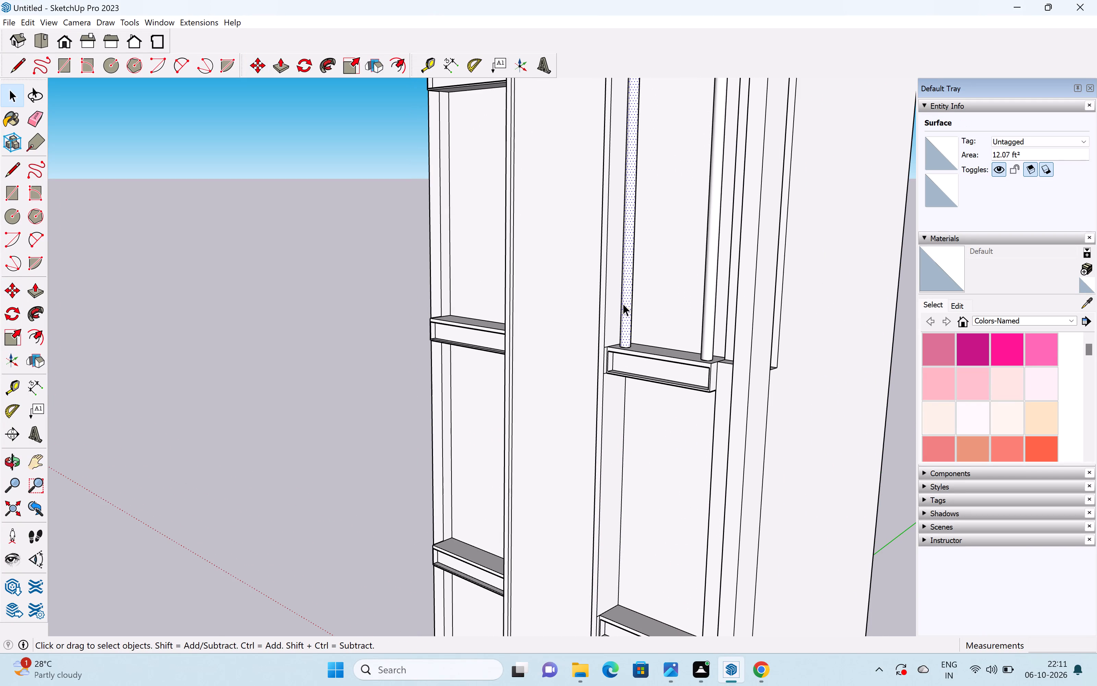
{"action": "key", "text": "m"}
{"action": "scroll", "coordinate": [620, 347], "scroll_direction": "up", "scroll_amount": 7}
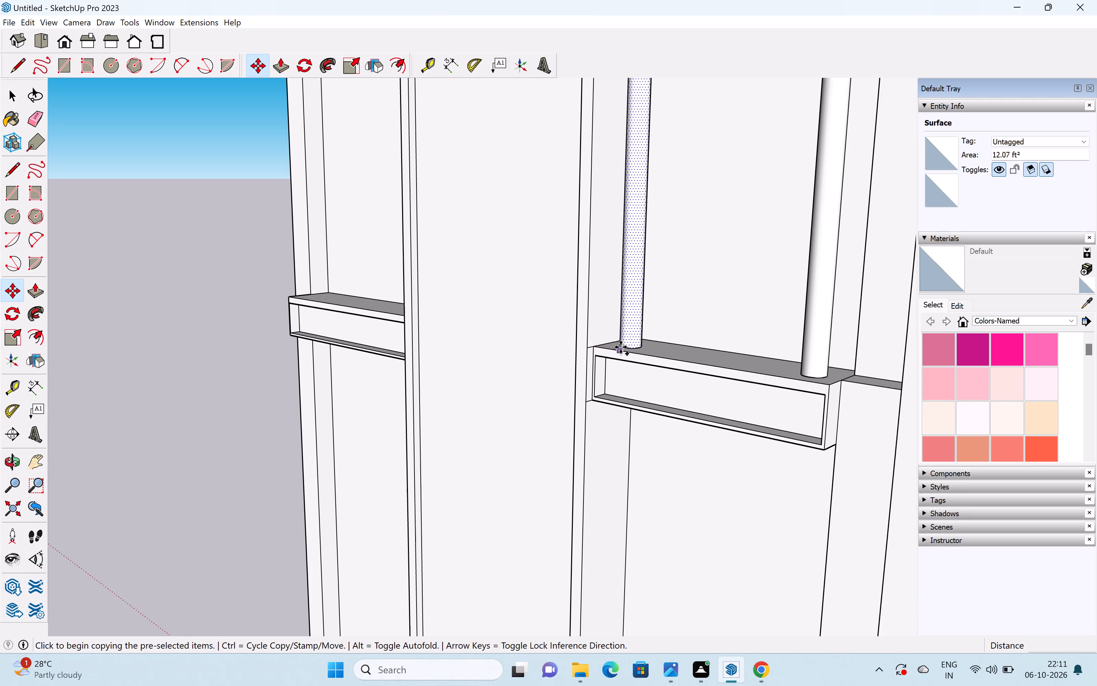
{"action": "left_click", "coordinate": [622, 344]}
{"action": "scroll", "coordinate": [619, 374], "scroll_direction": "down", "scroll_amount": 6}
{"action": "scroll", "coordinate": [614, 439], "scroll_direction": "down", "scroll_amount": 7}
{"action": "middle_click_drag", "start_coordinate": [614, 438], "coordinate": [614, 433], "text": "shift"}
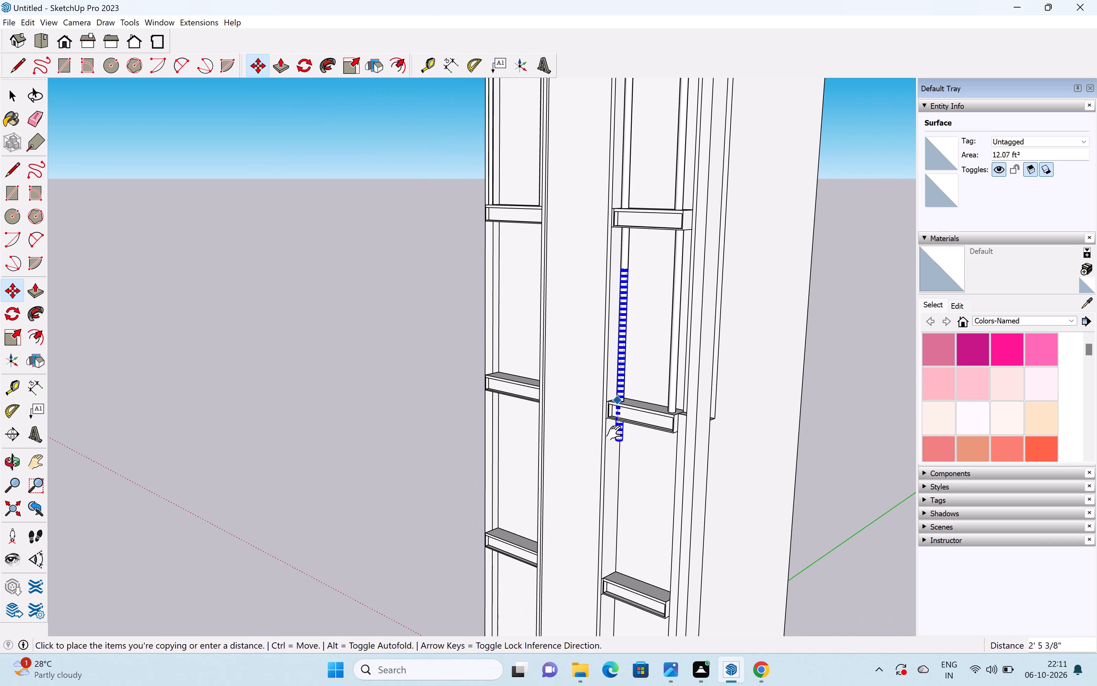
{"action": "middle_click_drag", "start_coordinate": [614, 433], "coordinate": [543, 128], "text": "shift"}
{"action": "scroll", "coordinate": [552, 279], "scroll_direction": "up", "scroll_amount": 3}
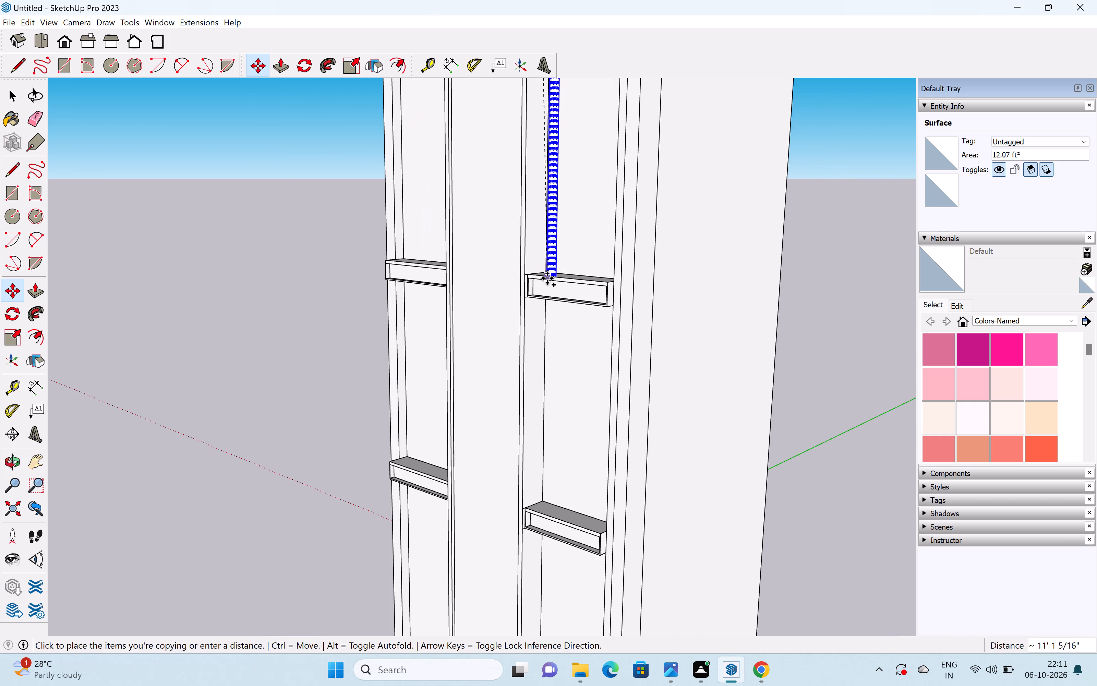
{"action": "scroll", "coordinate": [545, 276], "scroll_direction": "up", "scroll_amount": 11}
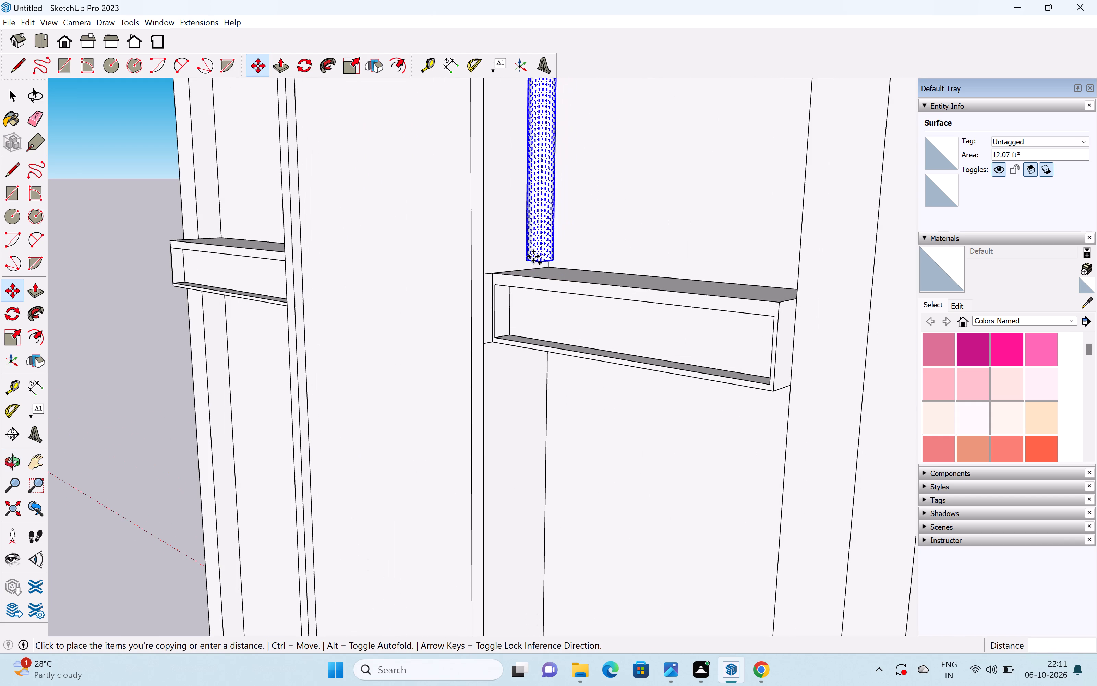
{"action": "left_click", "coordinate": [534, 270]}
Copy the new inner column about 3' 6" along its ledge to the outer end of the bay.
{"action": "scroll", "coordinate": [537, 270], "scroll_direction": "down", "scroll_amount": 5}
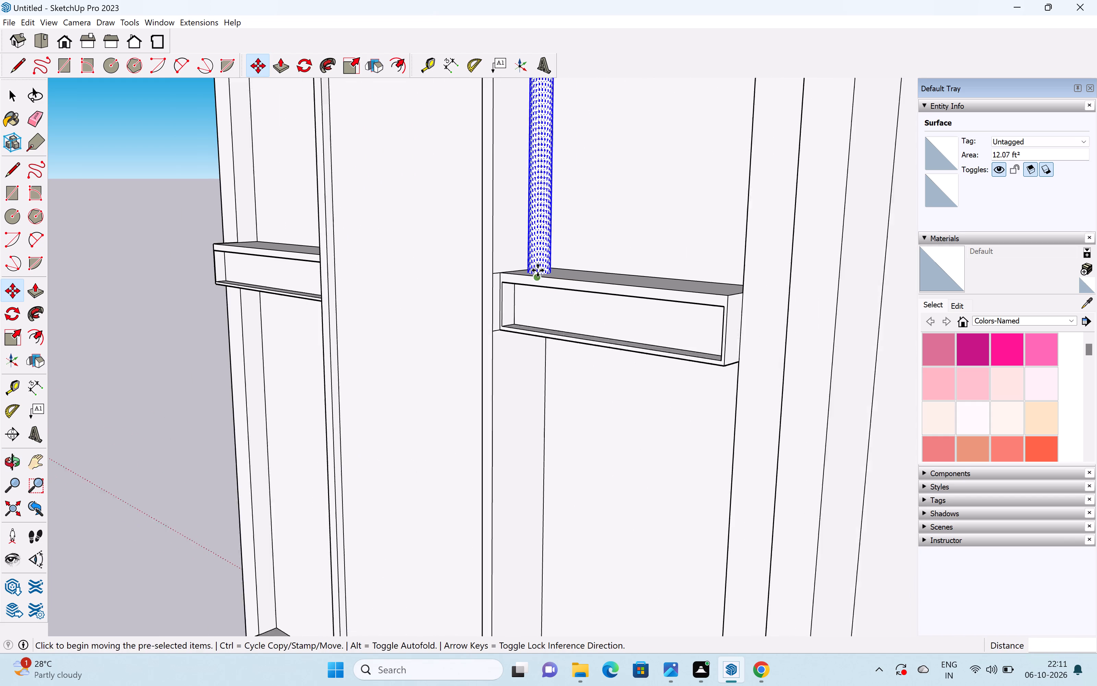
{"action": "left_click", "coordinate": [542, 260]}
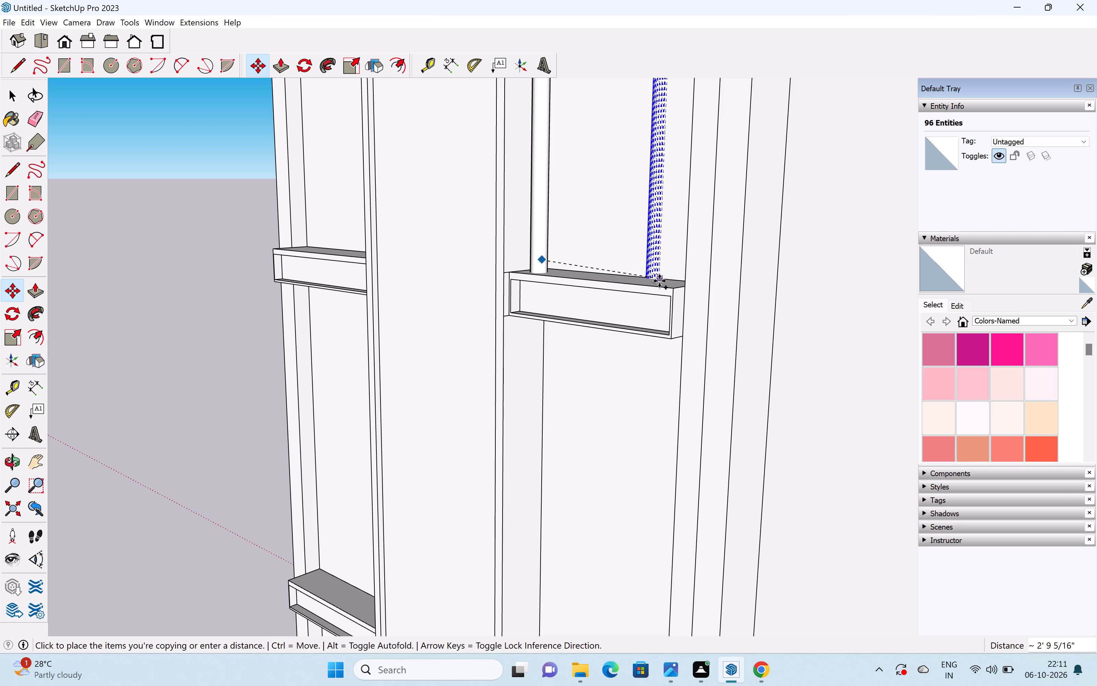
{"action": "middle_click_drag", "start_coordinate": [659, 281], "coordinate": [767, 335]}
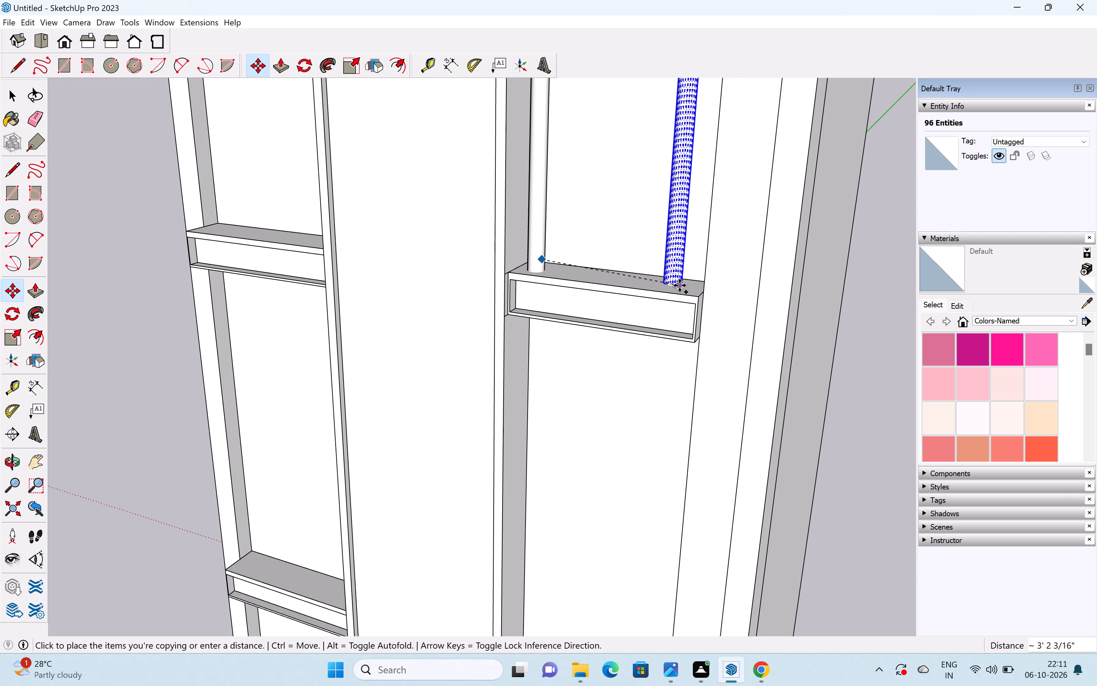
{"action": "middle_click_drag", "start_coordinate": [686, 293], "coordinate": [746, 349], "text": "shift"}
{"action": "scroll", "coordinate": [724, 323], "scroll_direction": "down", "scroll_amount": 2}
{"action": "middle_click_drag", "start_coordinate": [727, 328], "coordinate": [814, 382]}
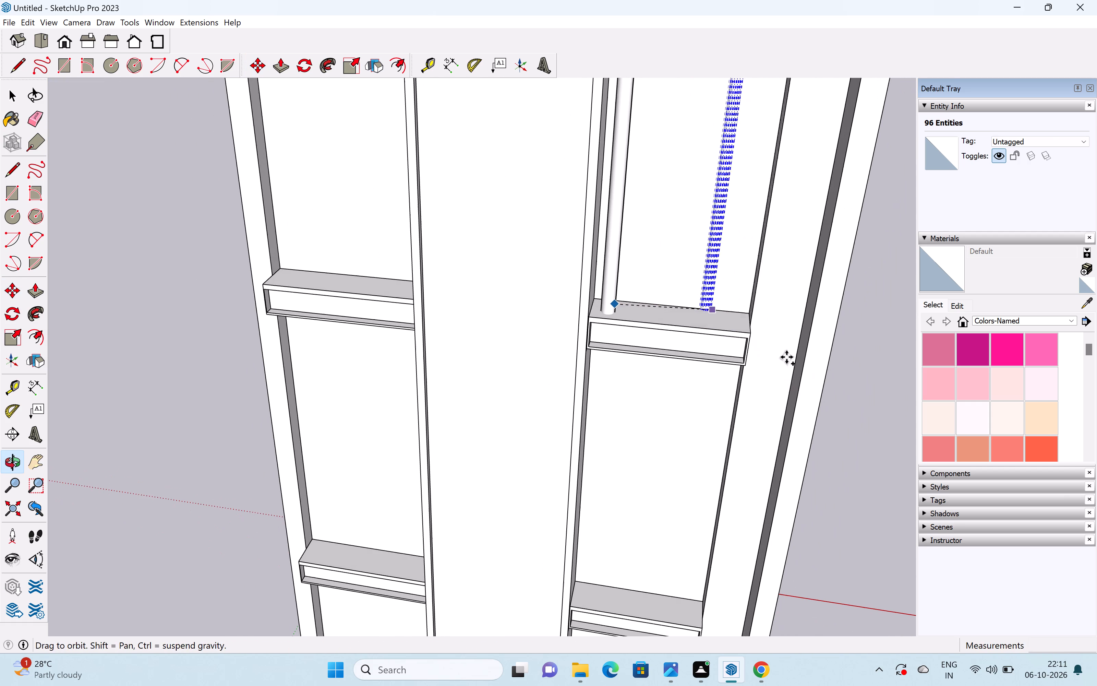
{"action": "middle_click_drag", "start_coordinate": [732, 319], "coordinate": [696, 438], "text": "shift"}
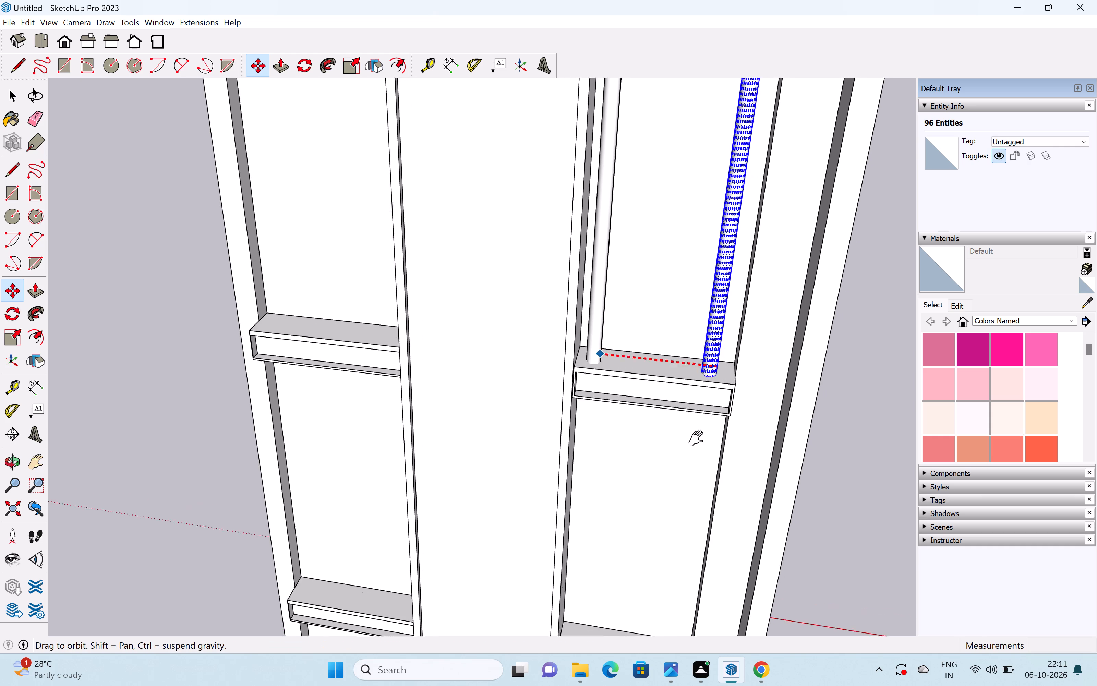
{"action": "middle_click_drag", "start_coordinate": [696, 438], "coordinate": [692, 466], "text": "shift"}
{"action": "middle_click_drag", "start_coordinate": [691, 448], "coordinate": [674, 372]}
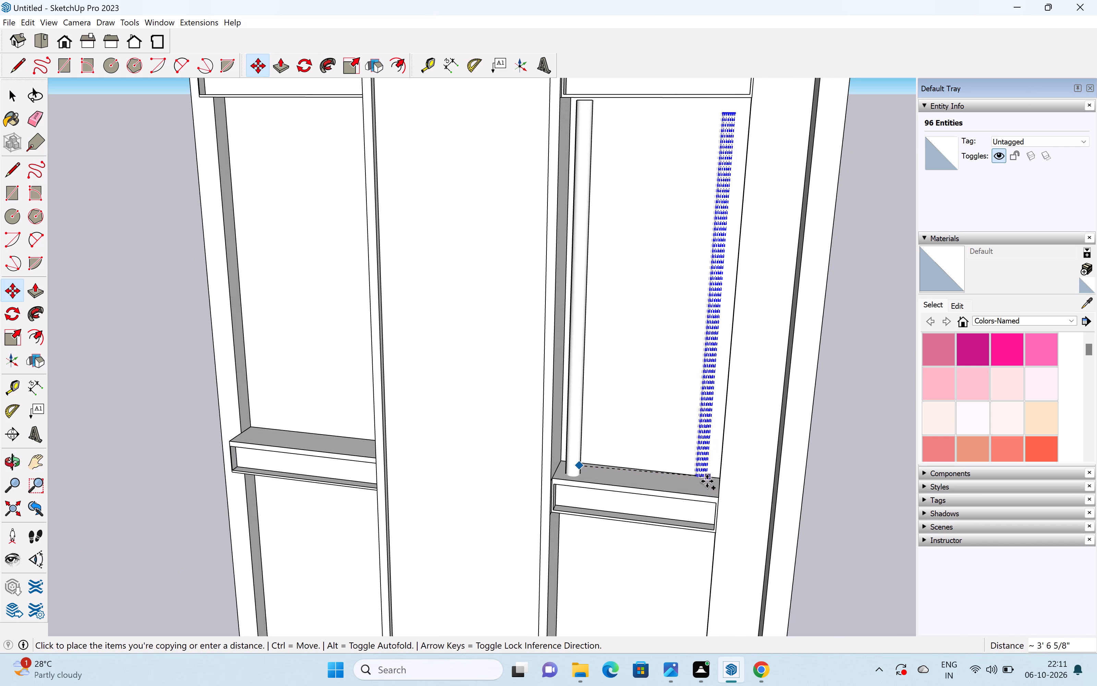
{"action": "left_click", "coordinate": [706, 487]}
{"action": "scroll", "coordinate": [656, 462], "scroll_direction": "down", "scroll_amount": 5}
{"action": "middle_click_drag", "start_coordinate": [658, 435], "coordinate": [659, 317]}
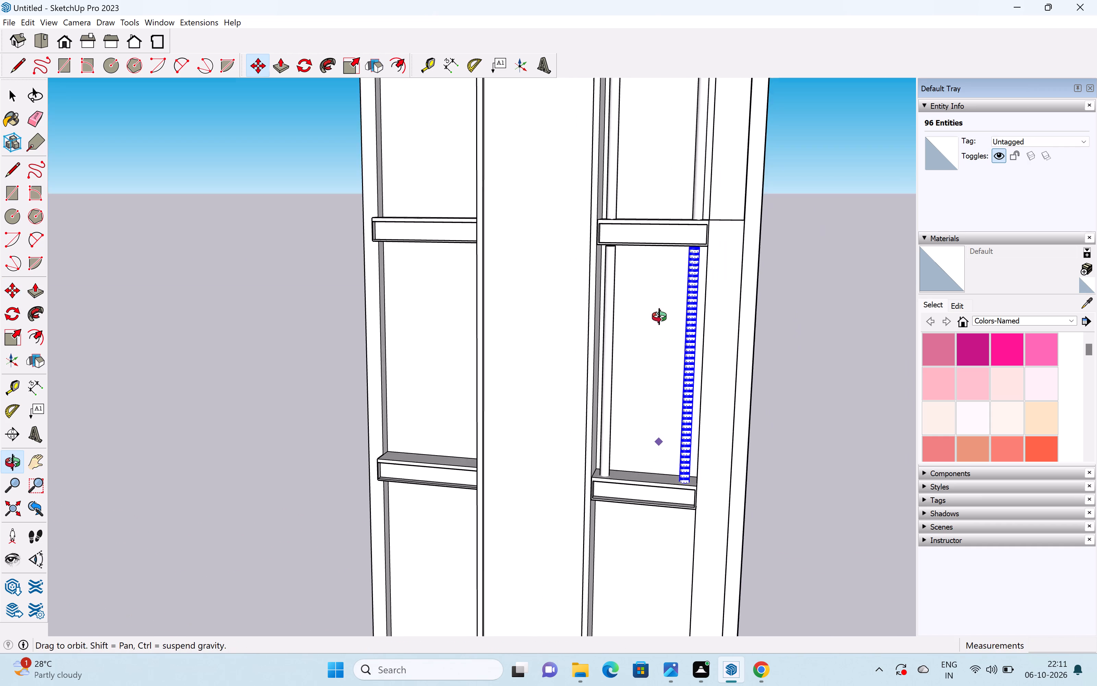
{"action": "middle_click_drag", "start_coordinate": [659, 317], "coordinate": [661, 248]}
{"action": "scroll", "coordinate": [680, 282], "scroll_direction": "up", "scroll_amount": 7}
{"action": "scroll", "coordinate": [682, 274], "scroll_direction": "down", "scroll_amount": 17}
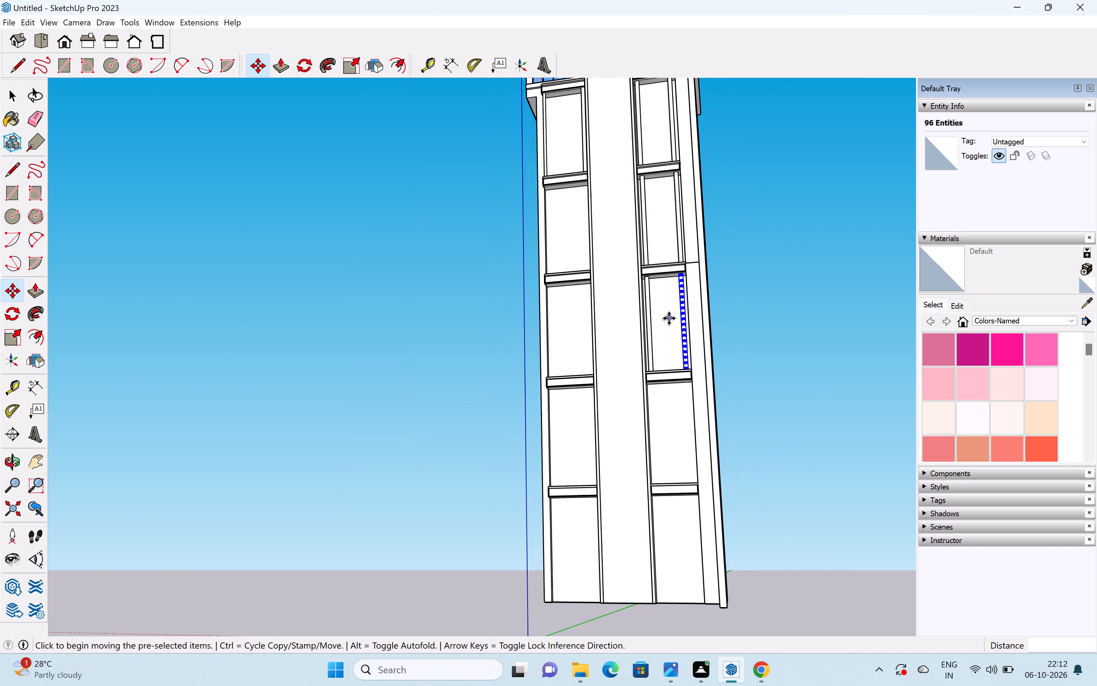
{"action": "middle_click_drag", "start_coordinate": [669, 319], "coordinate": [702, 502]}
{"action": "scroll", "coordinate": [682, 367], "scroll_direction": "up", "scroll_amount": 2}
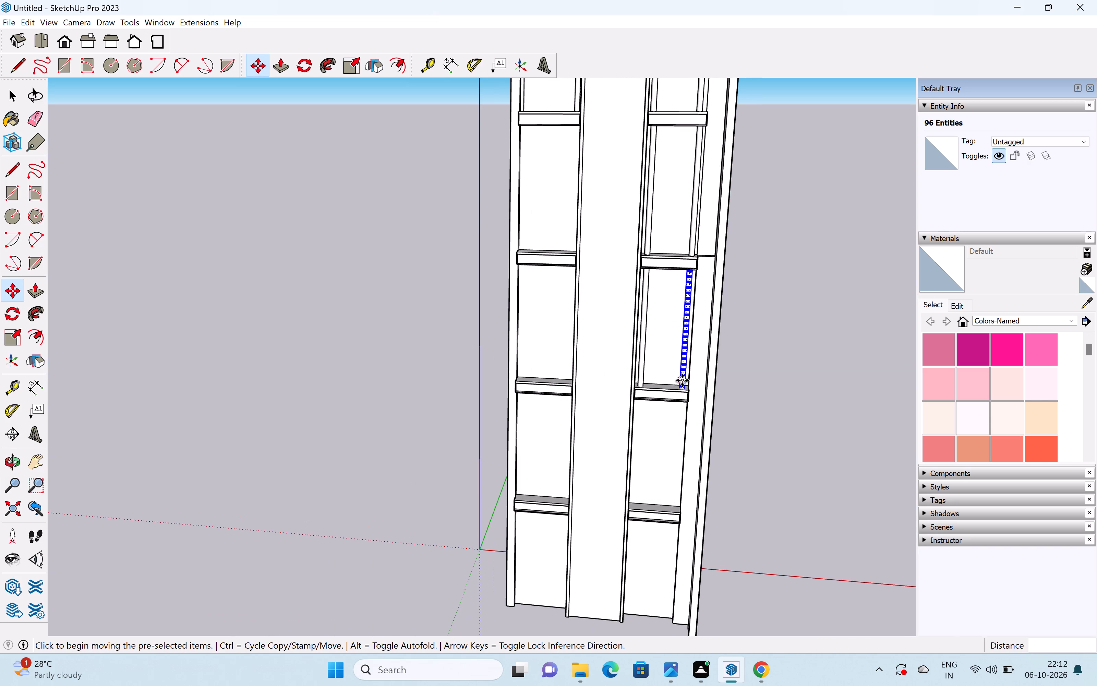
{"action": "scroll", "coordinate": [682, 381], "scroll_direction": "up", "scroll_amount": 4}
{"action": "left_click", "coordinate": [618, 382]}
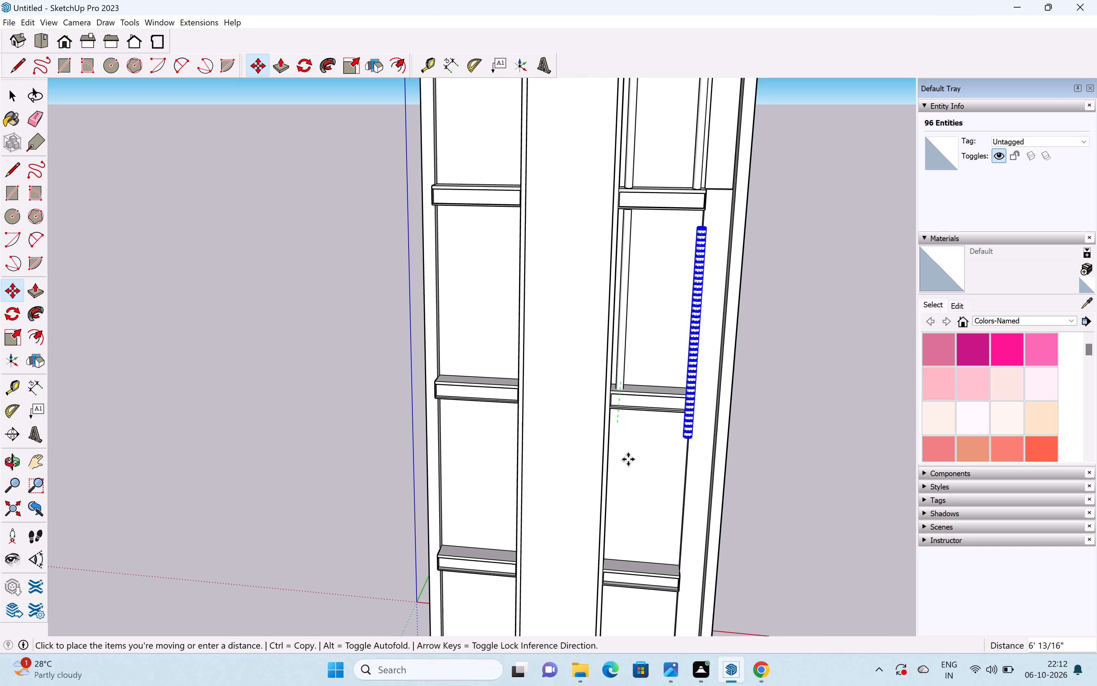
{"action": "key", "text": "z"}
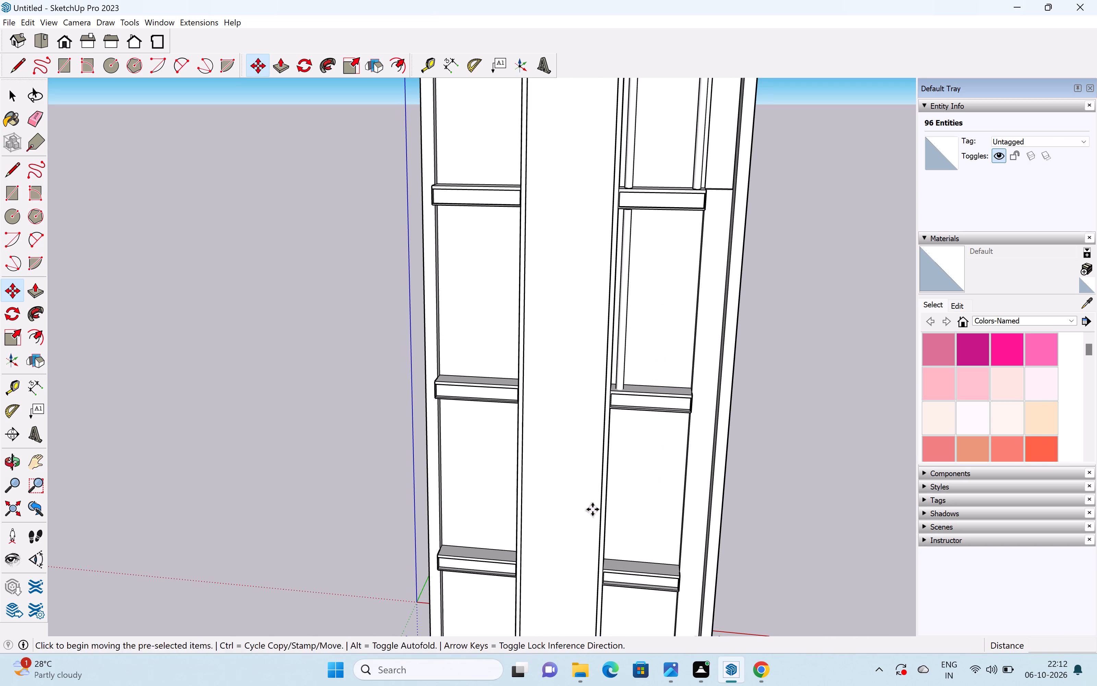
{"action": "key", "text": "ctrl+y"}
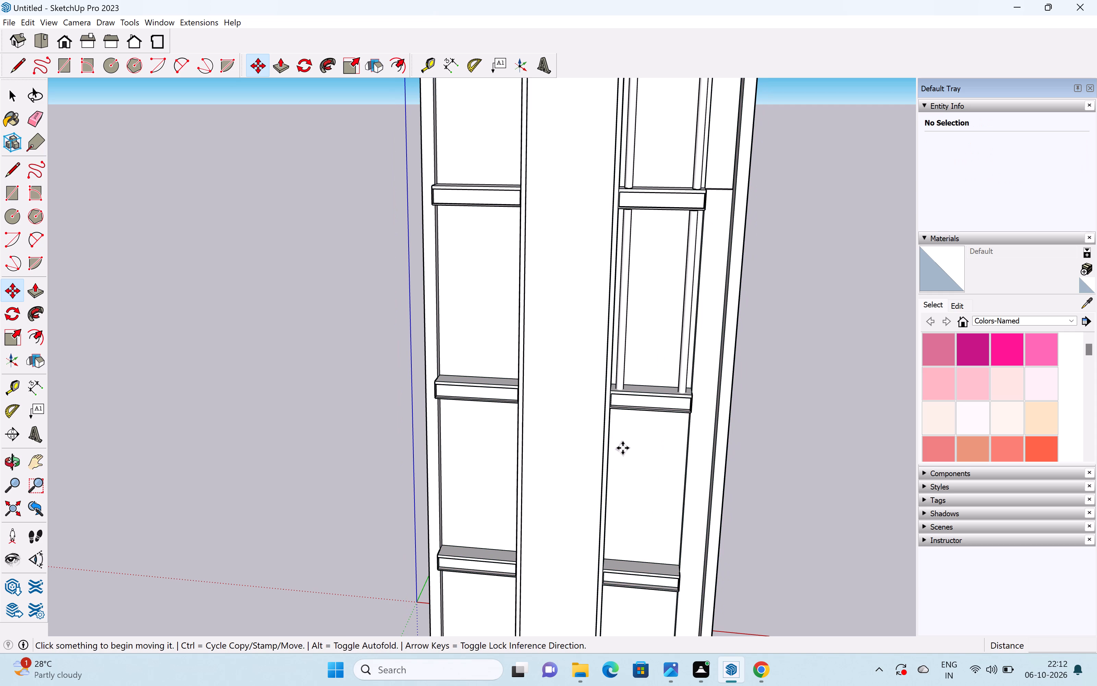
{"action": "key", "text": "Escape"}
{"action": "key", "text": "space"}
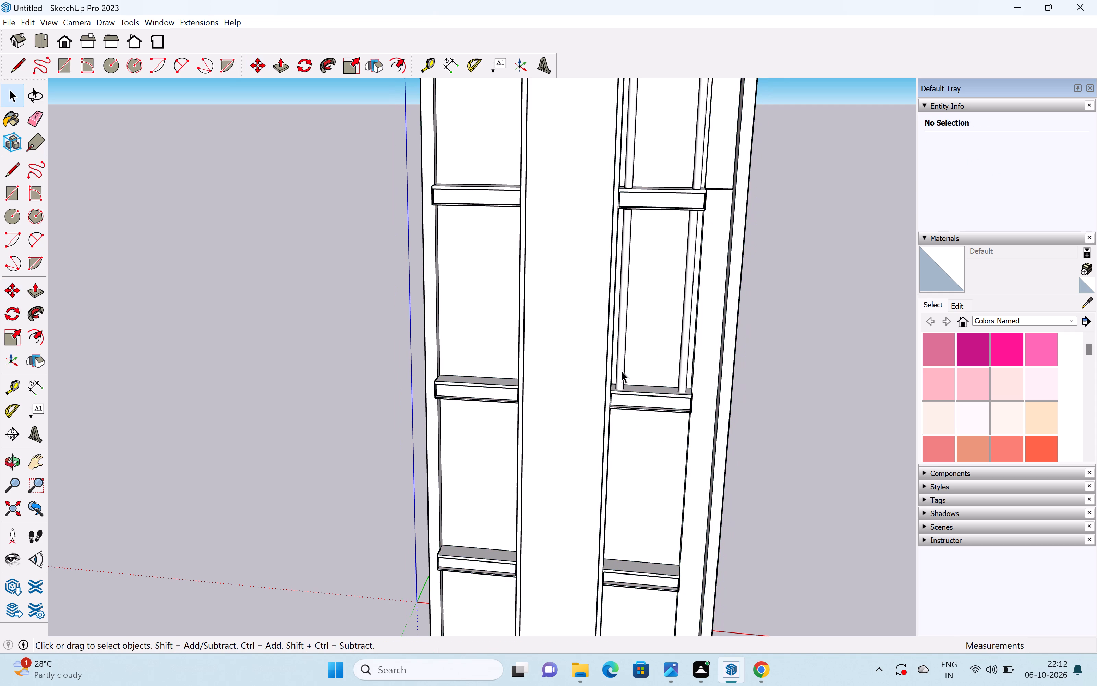
Copy the lowest inner column, placing the copy in the empty space beside the tower's outer edge.
{"action": "left_click", "coordinate": [621, 370]}
{"action": "scroll", "coordinate": [621, 371], "scroll_direction": "up", "scroll_amount": 2}
{"action": "key", "text": "m"}
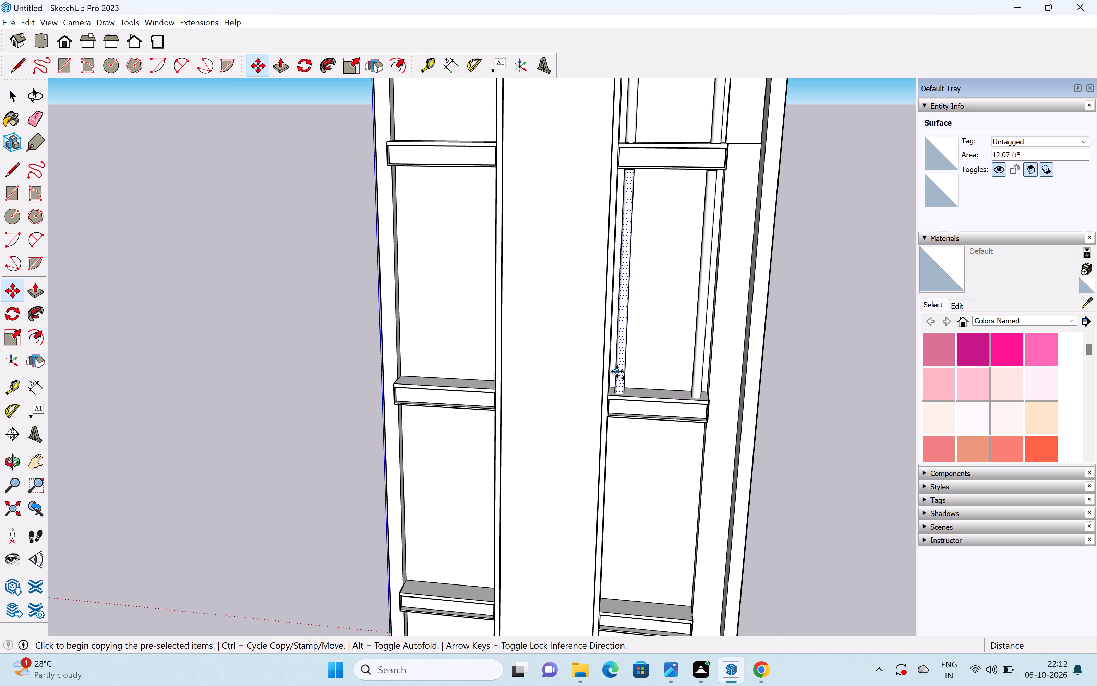
{"action": "left_click", "coordinate": [616, 371]}
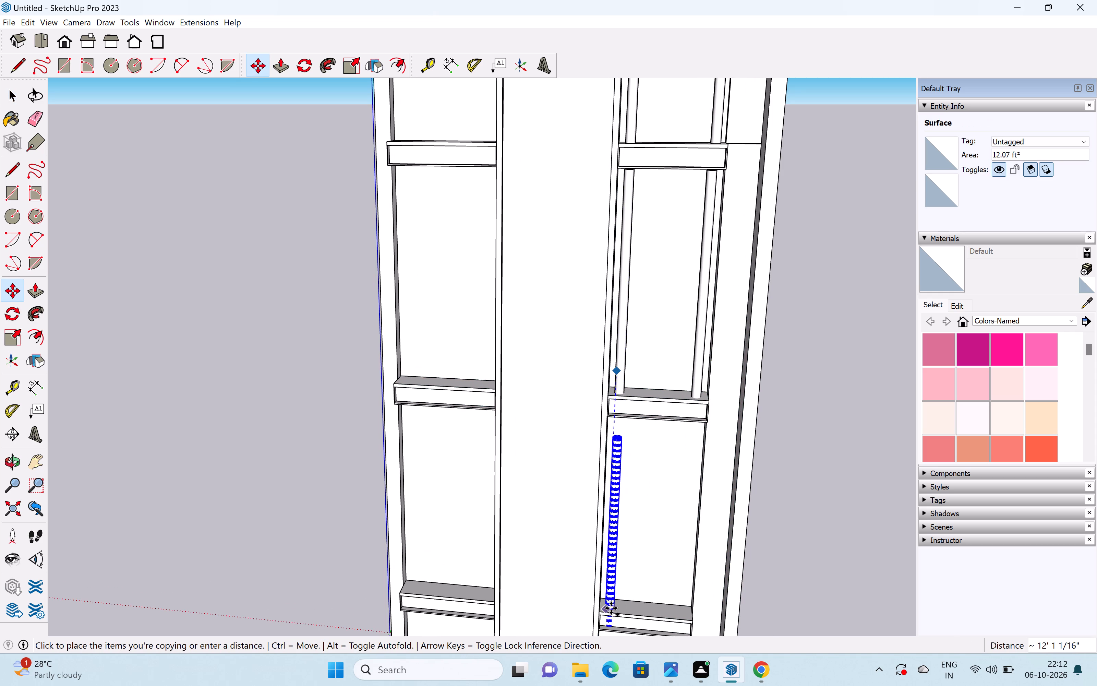
{"action": "scroll", "coordinate": [606, 594], "scroll_direction": "up", "scroll_amount": 1}
{"action": "middle_click_drag", "start_coordinate": [606, 594], "coordinate": [444, 429]}
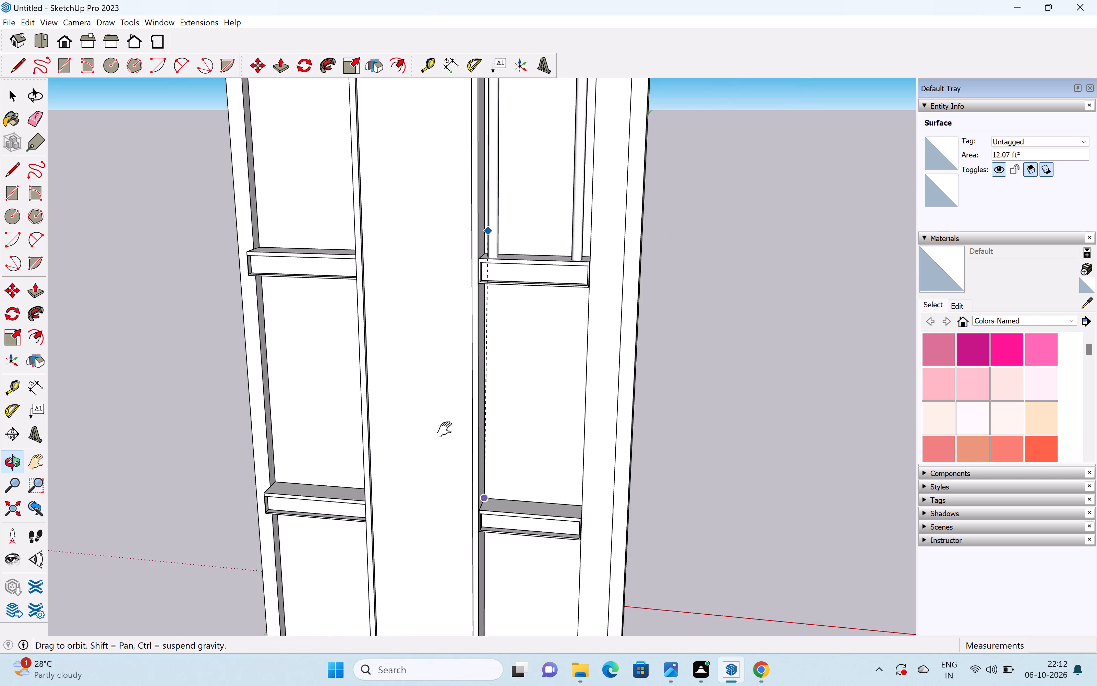
{"action": "middle_click_drag", "start_coordinate": [444, 429], "coordinate": [429, 405]}
{"action": "scroll", "coordinate": [443, 411], "scroll_direction": "up", "scroll_amount": 2}
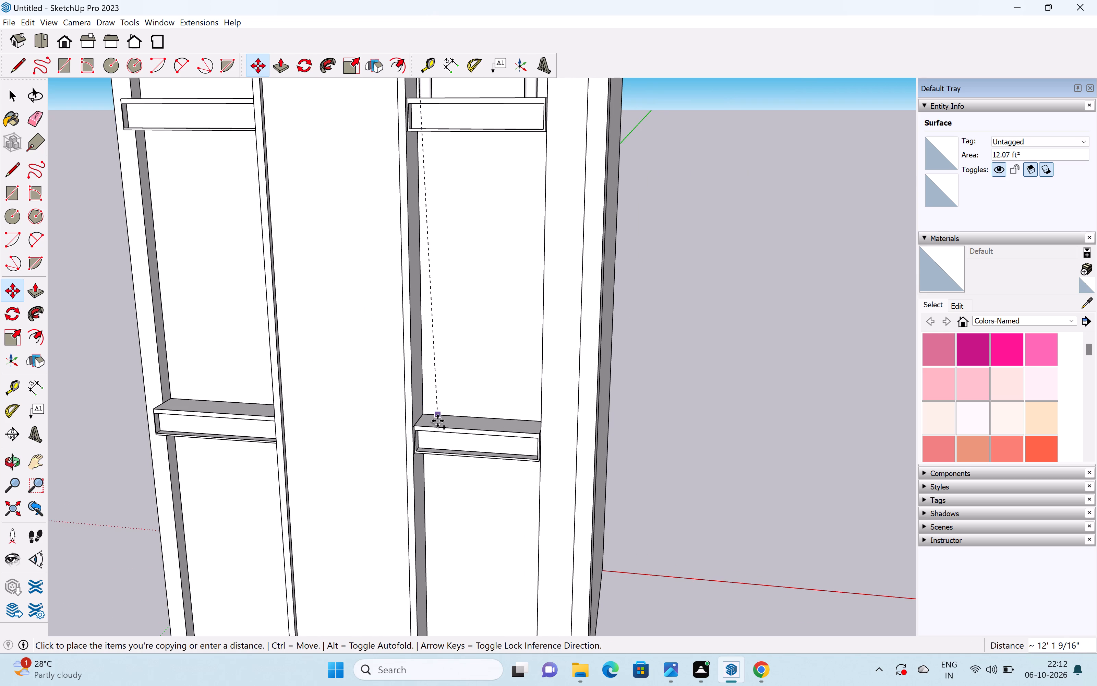
{"action": "middle_click_drag", "start_coordinate": [438, 418], "coordinate": [477, 417], "text": "shift"}
{"action": "scroll", "coordinate": [473, 409], "scroll_direction": "up", "scroll_amount": 3}
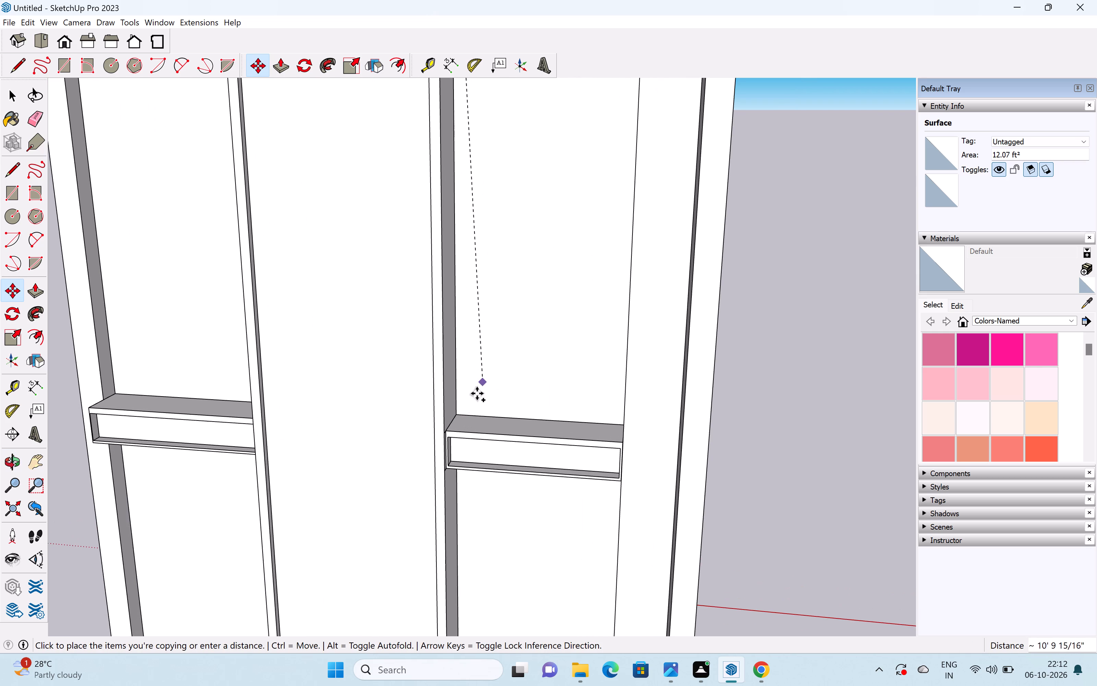
{"action": "scroll", "coordinate": [478, 406], "scroll_direction": "down", "scroll_amount": 4}
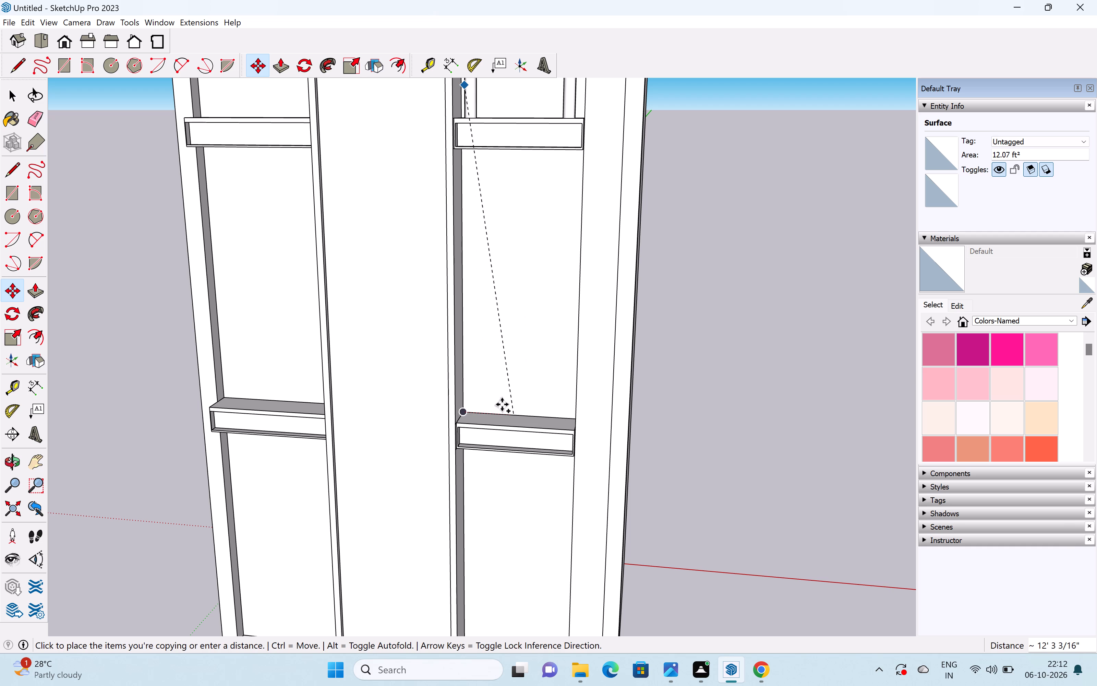
{"action": "left_click", "coordinate": [694, 379]}
Move the loose column copy about 8' 2" onto the next lower ledge, beside the tall central wall.
{"action": "key", "text": "space"}
{"action": "key", "text": "m"}
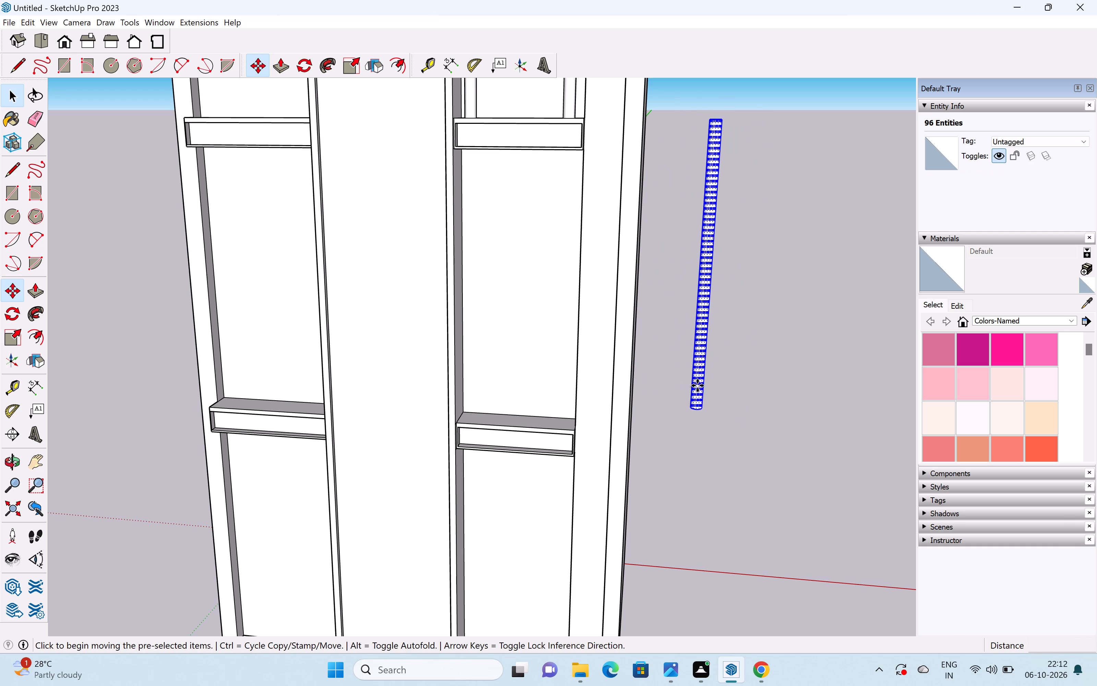
{"action": "left_click", "coordinate": [696, 409]}
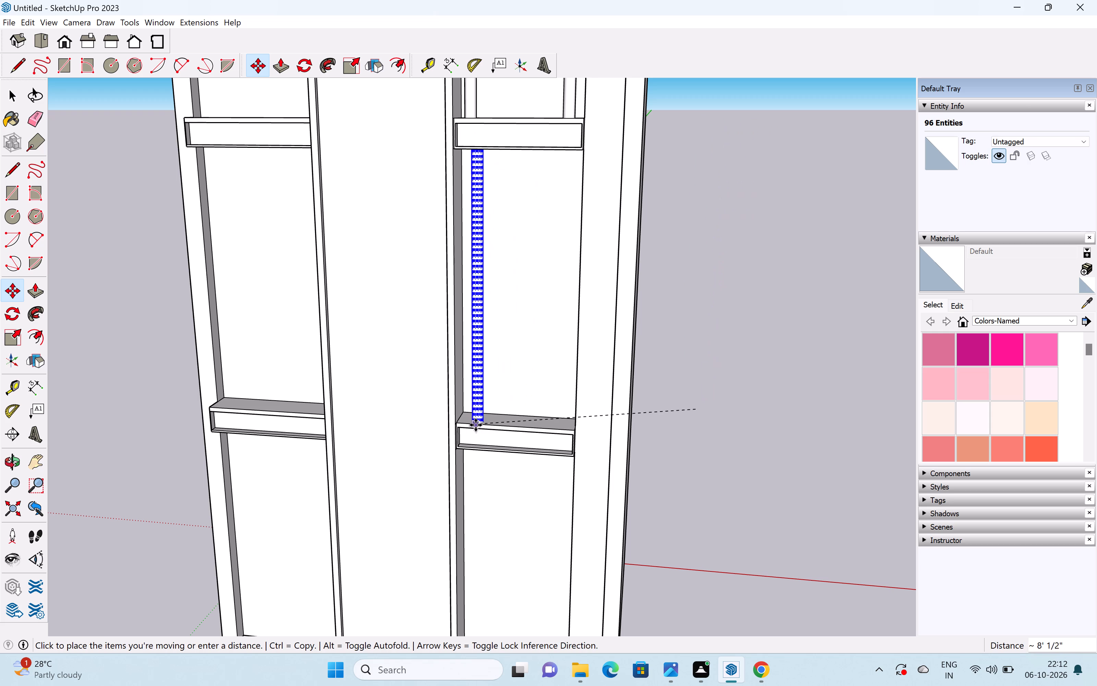
{"action": "middle_click_drag", "start_coordinate": [478, 422], "coordinate": [466, 363]}
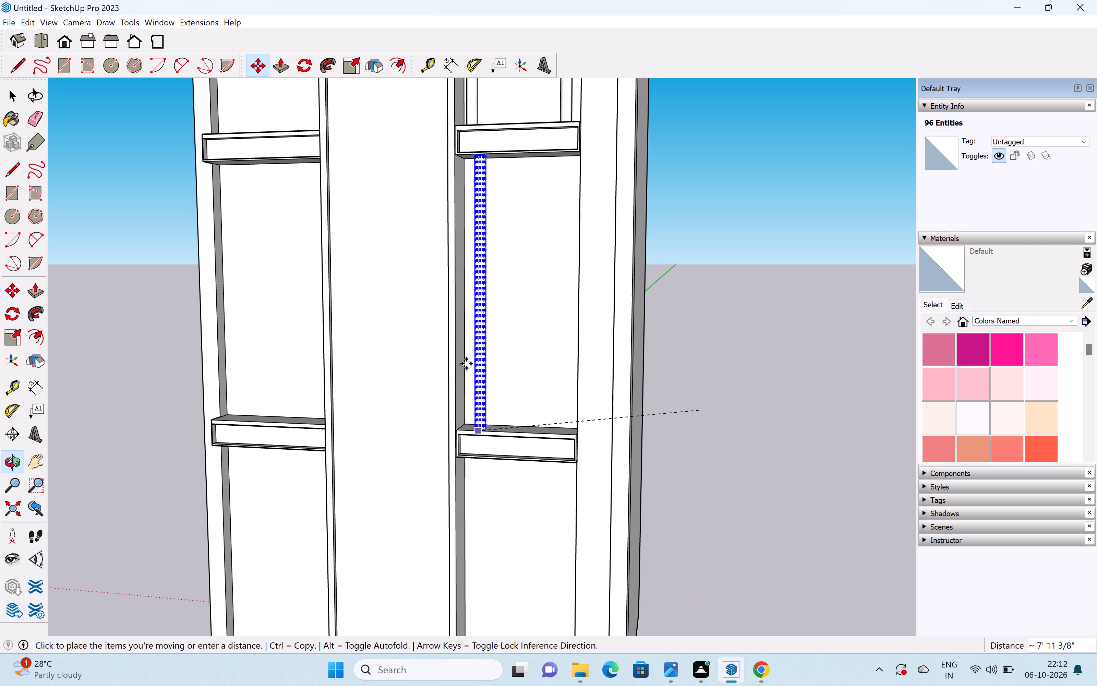
{"action": "scroll", "coordinate": [478, 428], "scroll_direction": "up", "scroll_amount": 2}
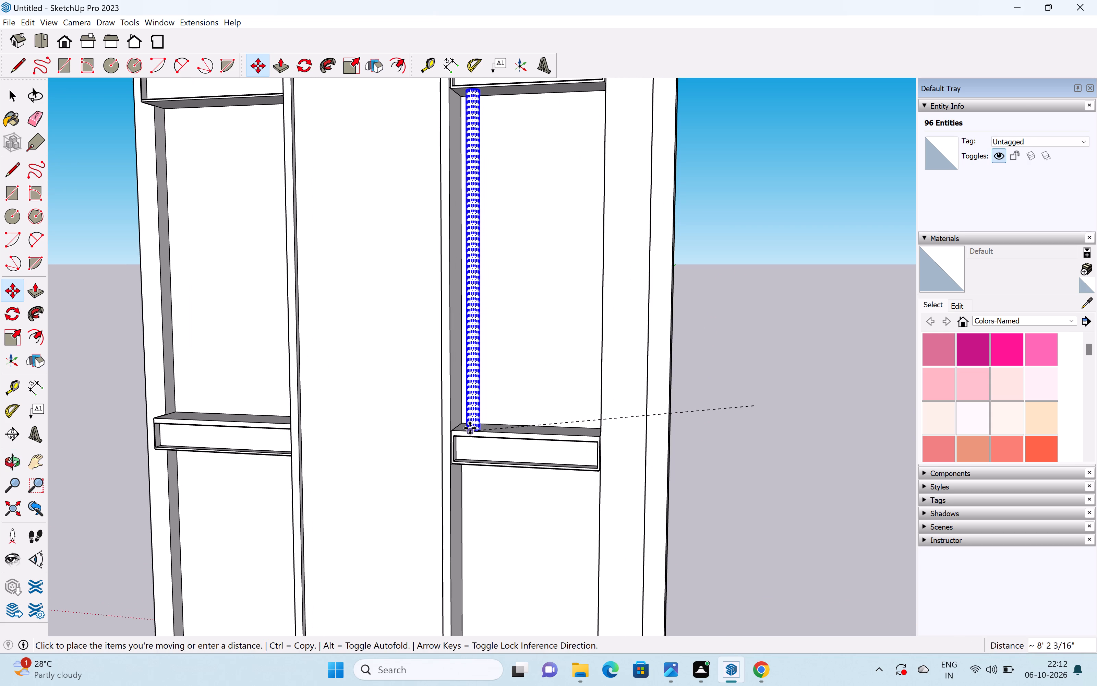
{"action": "left_click", "coordinate": [467, 428]}
Copy that column about 3' 4" along its ledge to the outer end of the bay.
{"action": "left_click", "coordinate": [467, 425]}
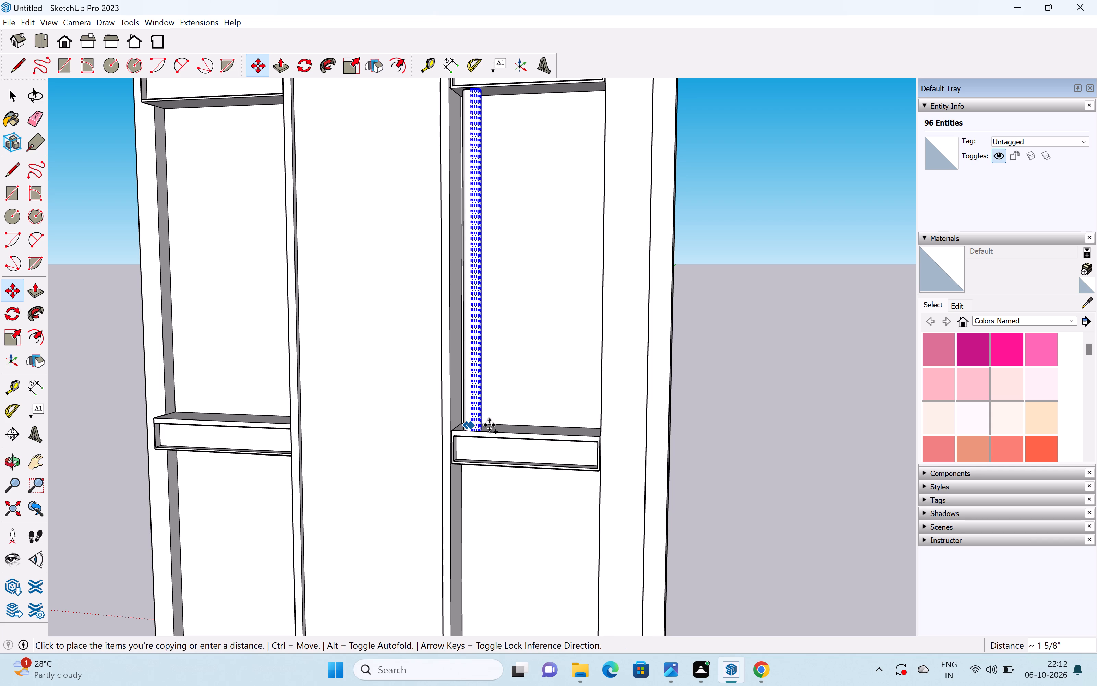
{"action": "left_click", "coordinate": [578, 438]}
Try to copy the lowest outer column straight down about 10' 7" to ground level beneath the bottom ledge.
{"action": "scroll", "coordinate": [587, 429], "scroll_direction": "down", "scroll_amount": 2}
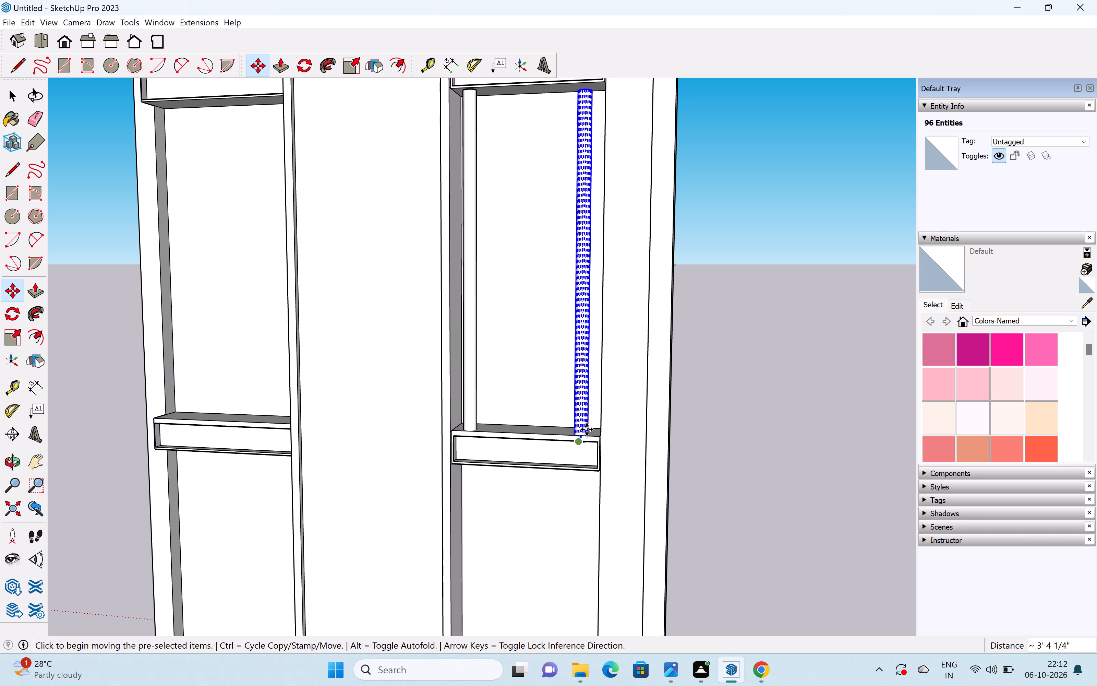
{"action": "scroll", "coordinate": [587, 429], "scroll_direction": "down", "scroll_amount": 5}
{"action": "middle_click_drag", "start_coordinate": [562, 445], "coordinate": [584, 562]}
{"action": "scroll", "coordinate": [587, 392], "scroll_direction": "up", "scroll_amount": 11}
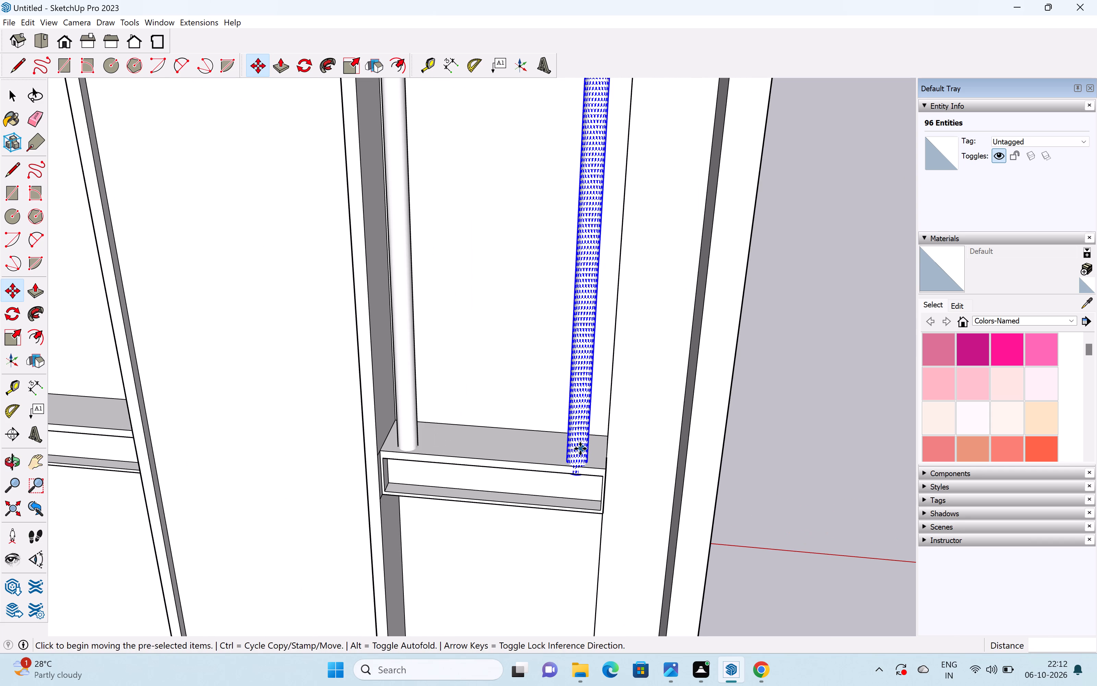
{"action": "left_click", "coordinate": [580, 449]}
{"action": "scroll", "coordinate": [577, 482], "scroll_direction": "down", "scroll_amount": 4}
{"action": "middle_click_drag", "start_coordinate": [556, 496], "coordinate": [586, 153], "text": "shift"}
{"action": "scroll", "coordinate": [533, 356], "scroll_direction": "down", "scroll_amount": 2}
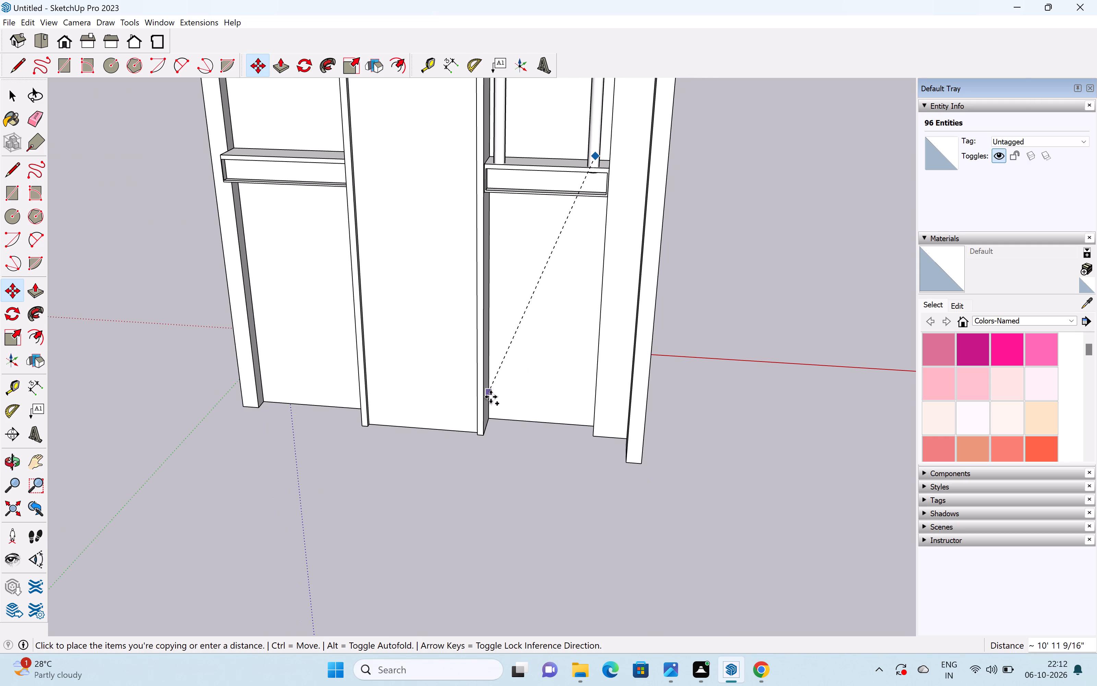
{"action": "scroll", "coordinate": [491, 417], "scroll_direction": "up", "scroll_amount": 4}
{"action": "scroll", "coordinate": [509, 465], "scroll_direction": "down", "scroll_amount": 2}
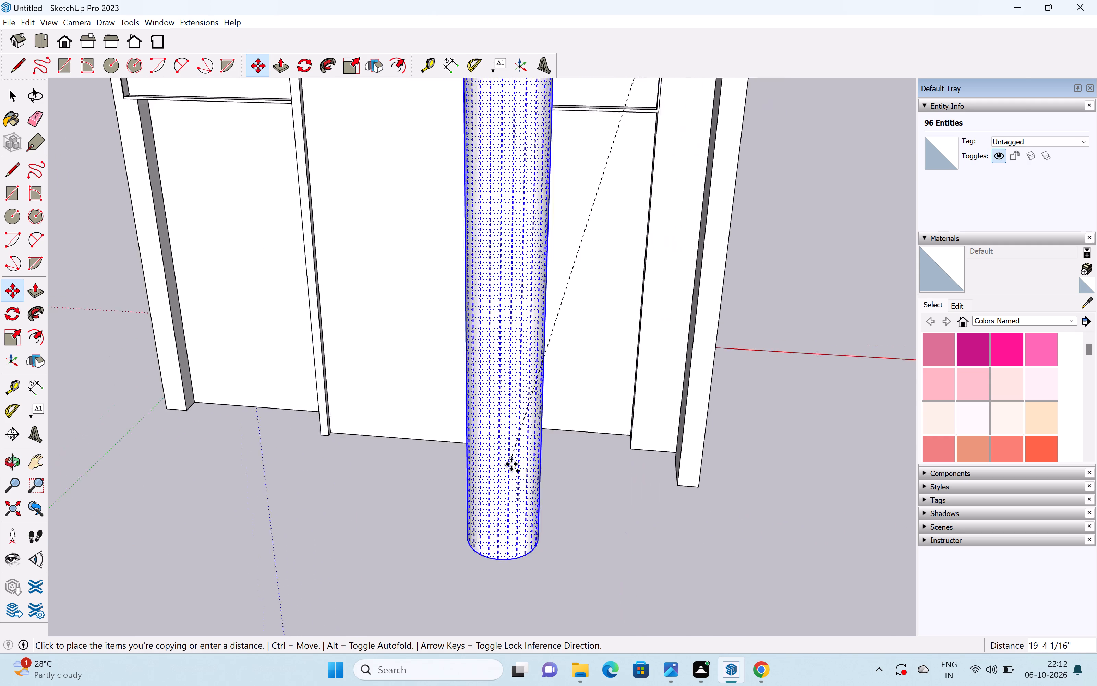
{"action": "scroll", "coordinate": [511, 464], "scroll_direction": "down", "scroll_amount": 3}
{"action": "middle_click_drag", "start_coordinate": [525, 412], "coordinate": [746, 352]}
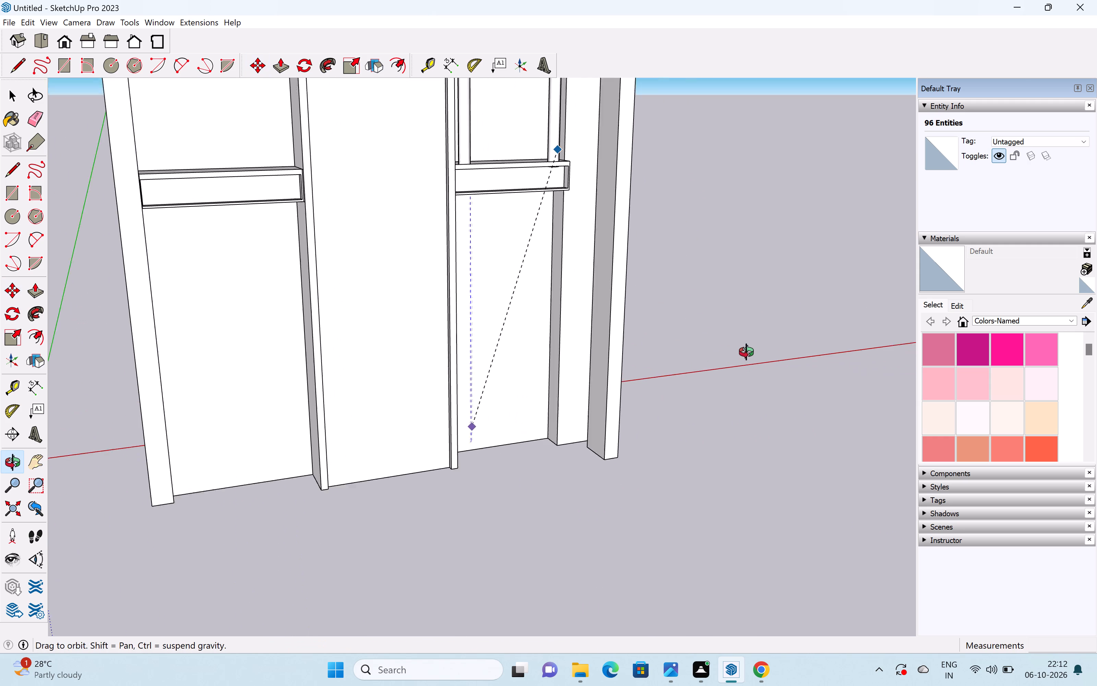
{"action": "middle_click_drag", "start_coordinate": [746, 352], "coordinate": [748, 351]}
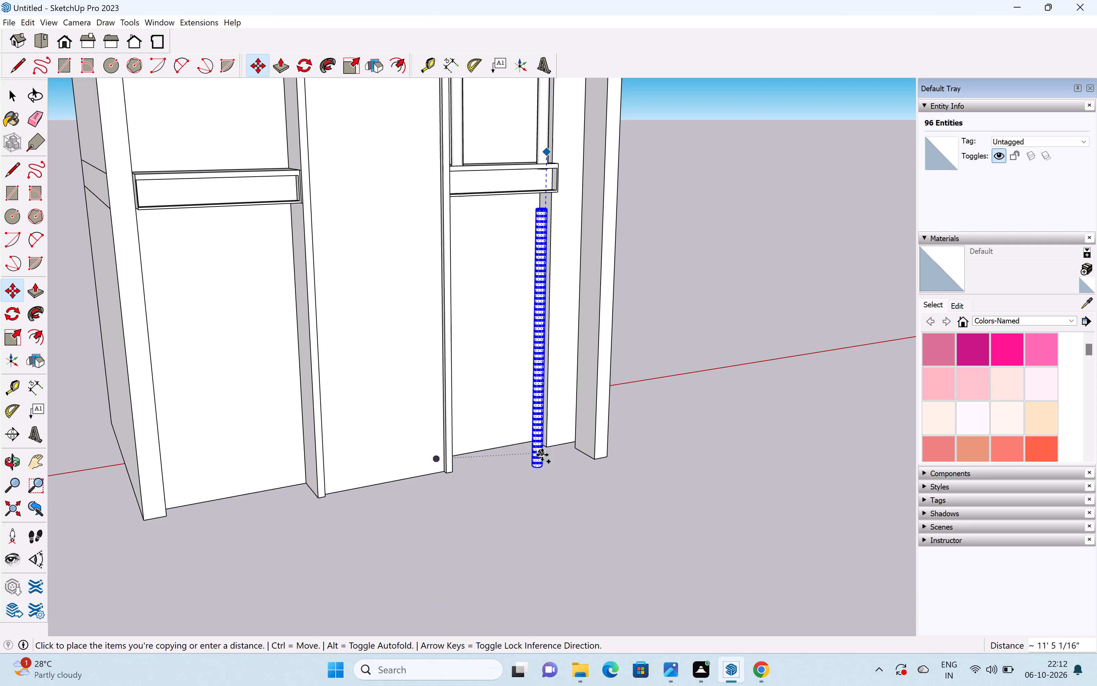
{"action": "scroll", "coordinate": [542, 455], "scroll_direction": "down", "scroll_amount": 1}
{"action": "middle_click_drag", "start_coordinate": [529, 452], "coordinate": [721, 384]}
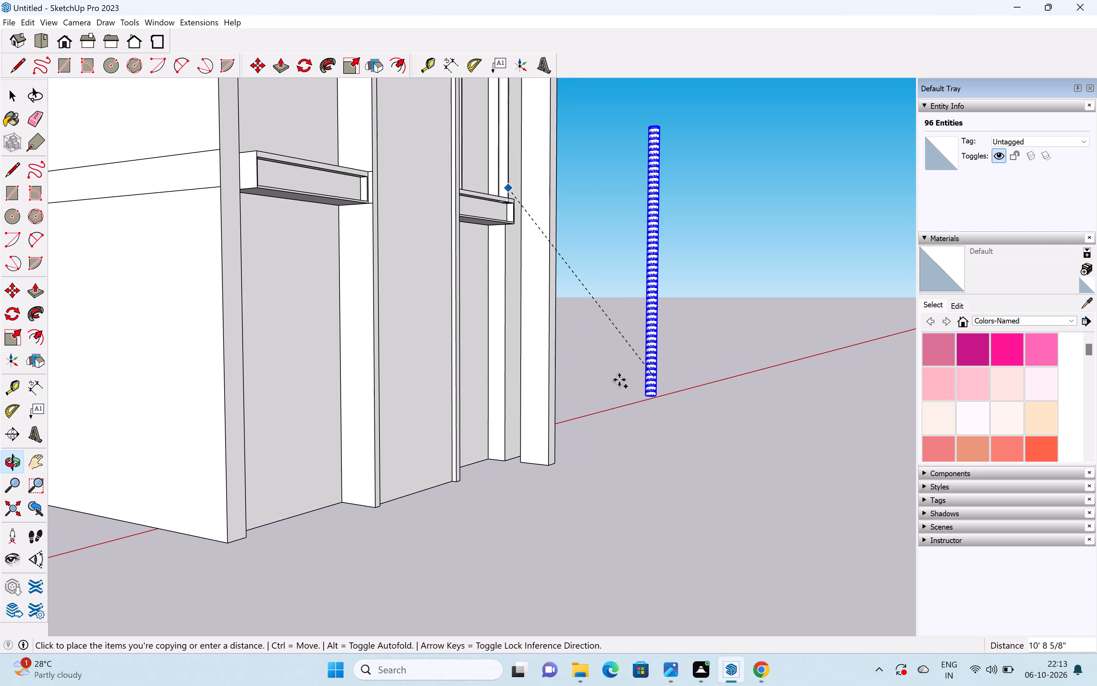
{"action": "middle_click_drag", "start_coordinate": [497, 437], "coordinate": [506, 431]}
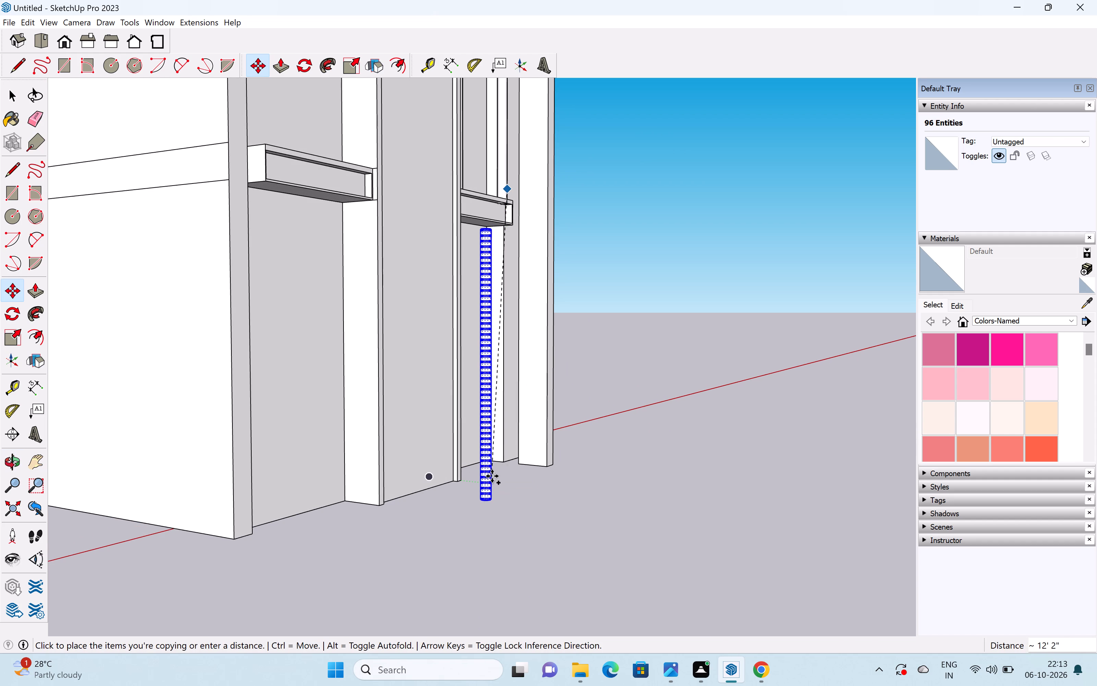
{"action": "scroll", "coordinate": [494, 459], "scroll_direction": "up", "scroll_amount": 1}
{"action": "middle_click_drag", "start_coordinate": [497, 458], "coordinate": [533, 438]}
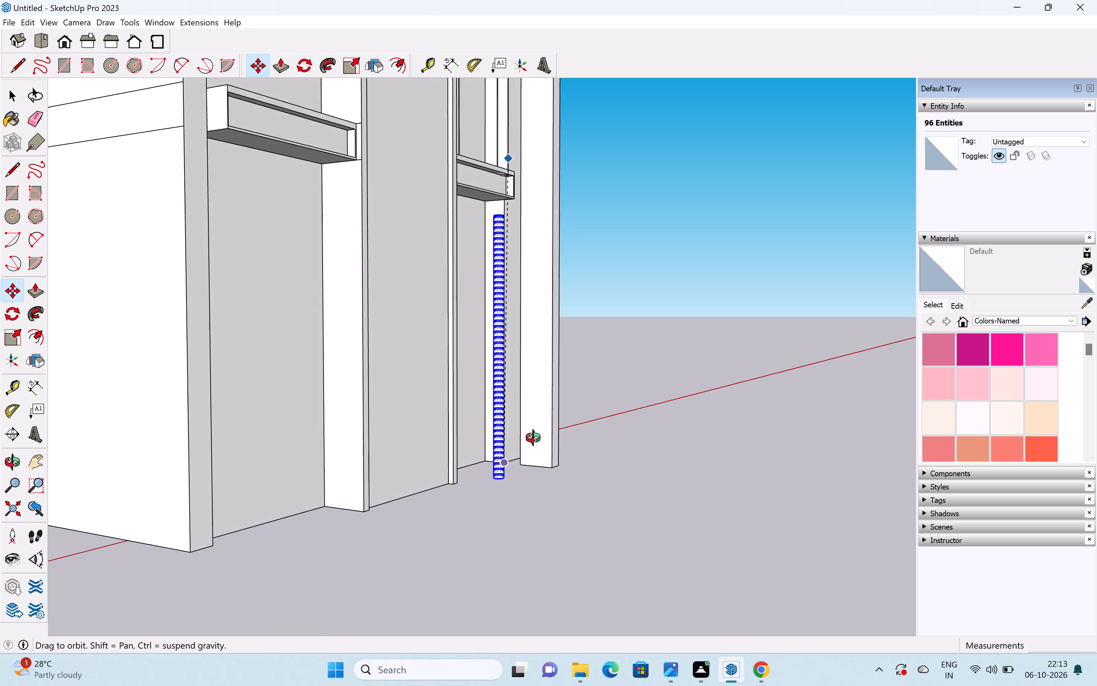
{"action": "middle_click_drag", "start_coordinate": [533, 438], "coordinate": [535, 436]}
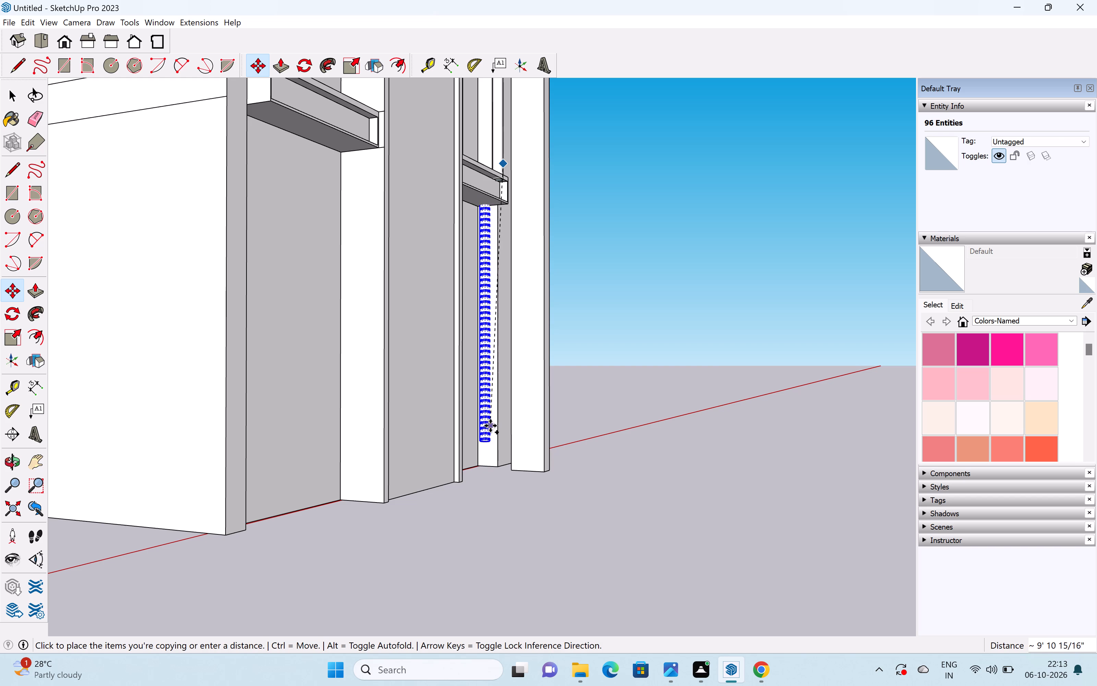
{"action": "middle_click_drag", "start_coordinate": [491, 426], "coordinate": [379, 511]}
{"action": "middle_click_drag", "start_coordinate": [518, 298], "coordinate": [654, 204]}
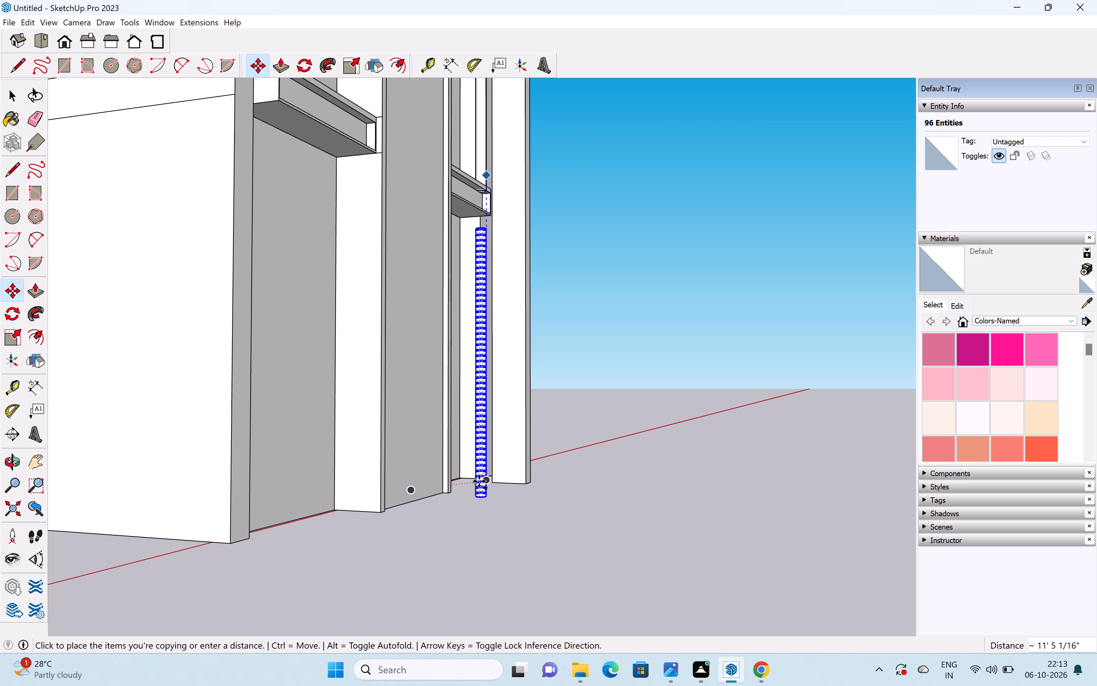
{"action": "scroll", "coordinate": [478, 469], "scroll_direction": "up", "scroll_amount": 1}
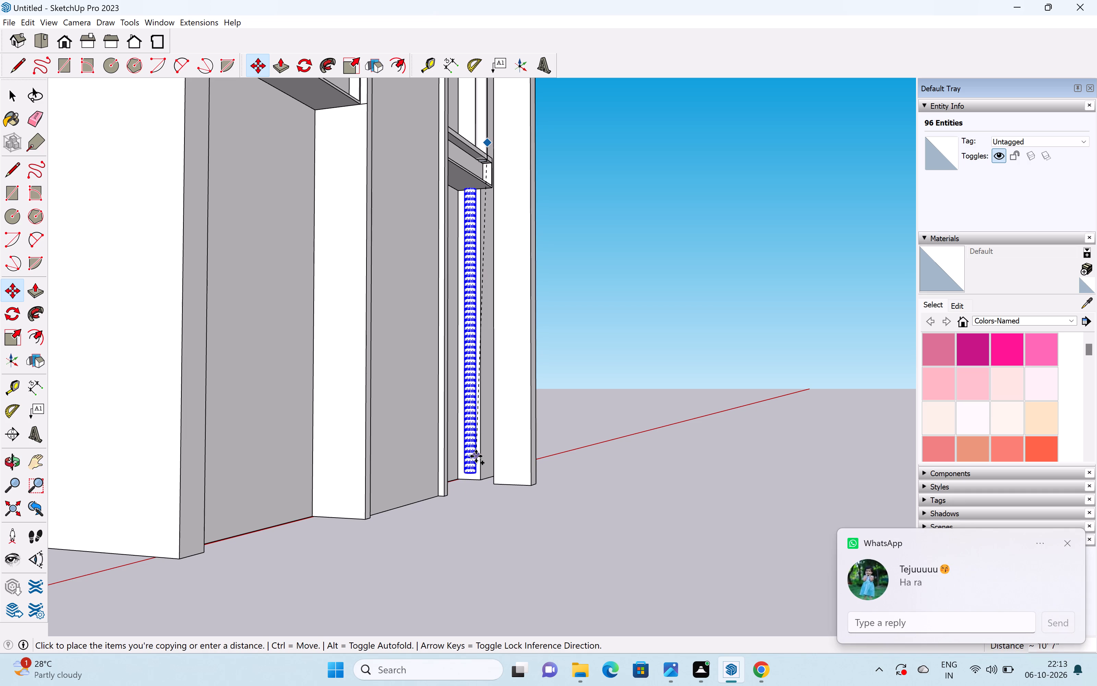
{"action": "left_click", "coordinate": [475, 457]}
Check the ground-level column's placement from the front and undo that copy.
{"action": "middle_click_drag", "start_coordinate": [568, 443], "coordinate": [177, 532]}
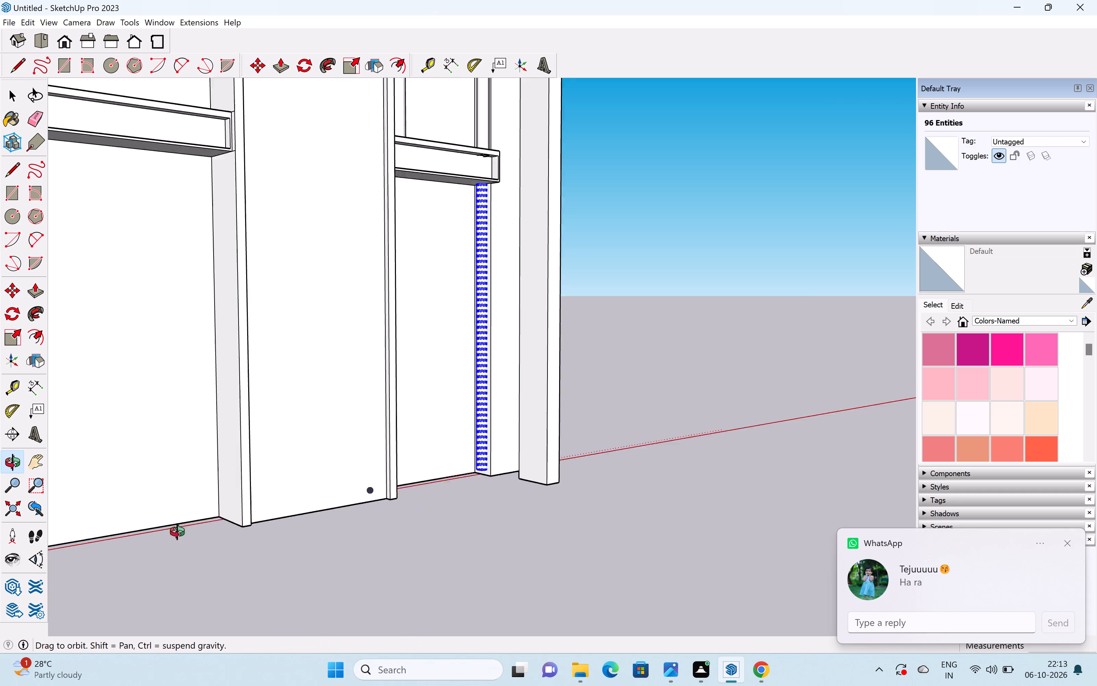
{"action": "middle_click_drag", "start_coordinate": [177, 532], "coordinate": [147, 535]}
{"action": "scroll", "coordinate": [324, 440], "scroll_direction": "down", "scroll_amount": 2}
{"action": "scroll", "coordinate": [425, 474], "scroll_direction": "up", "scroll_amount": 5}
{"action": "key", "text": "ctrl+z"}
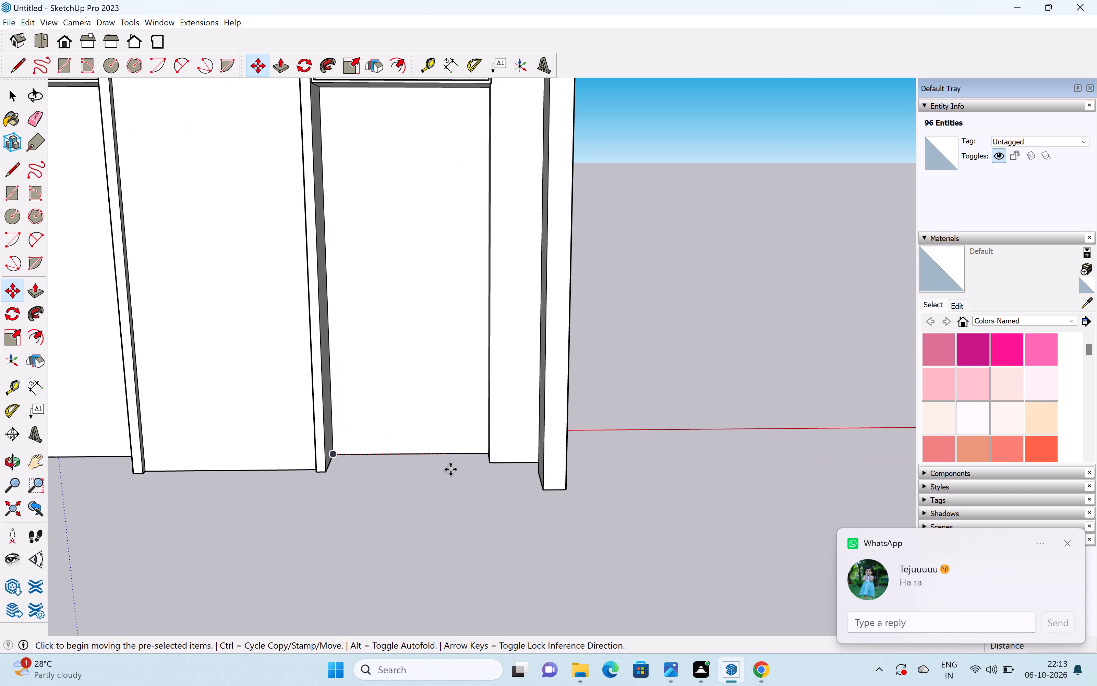
Copy the lowest outer column straight down about 10' 10" to ground level, beneath the bottom ledge's outer end.
{"action": "scroll", "coordinate": [452, 467], "scroll_direction": "down", "scroll_amount": 1}
{"action": "key", "text": "space"}
{"action": "scroll", "coordinate": [521, 438], "scroll_direction": "down", "scroll_amount": 6}
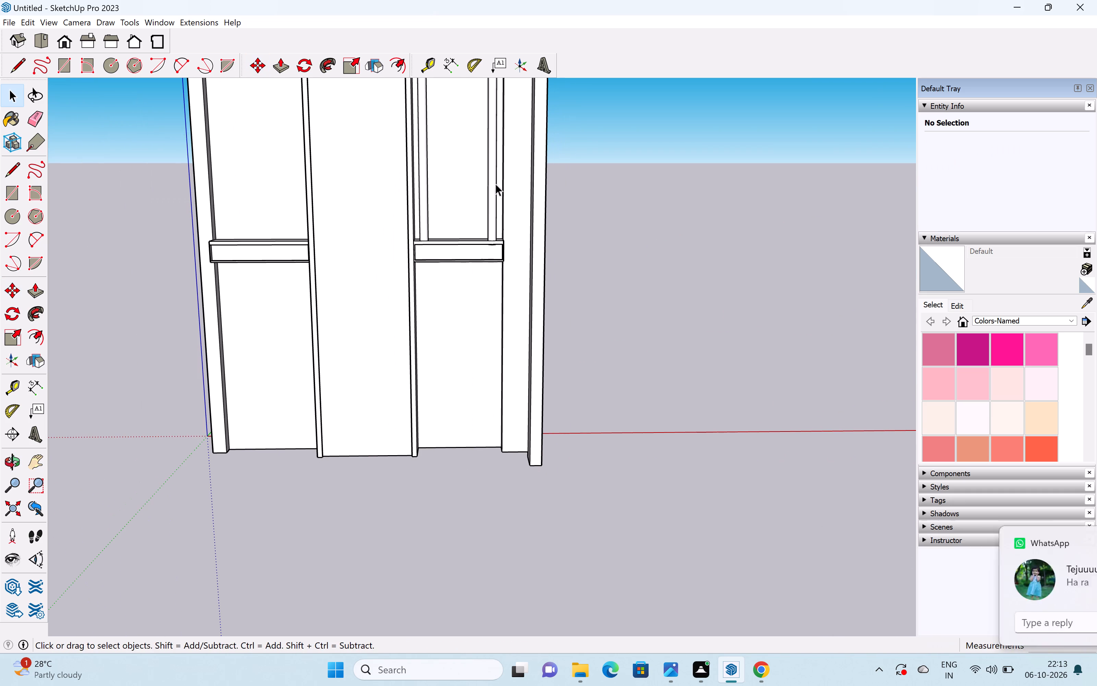
{"action": "left_click", "coordinate": [490, 199]}
{"action": "key", "text": "m"}
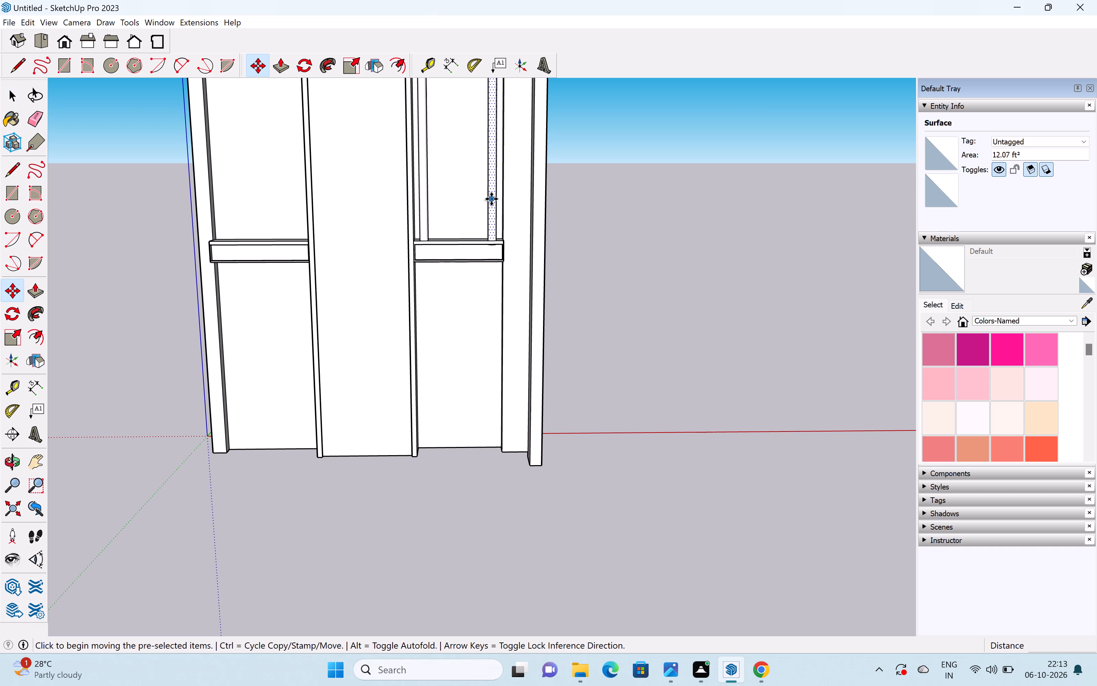
{"action": "left_click", "coordinate": [491, 199]}
{"action": "middle_click_drag", "start_coordinate": [436, 407], "coordinate": [300, 445]}
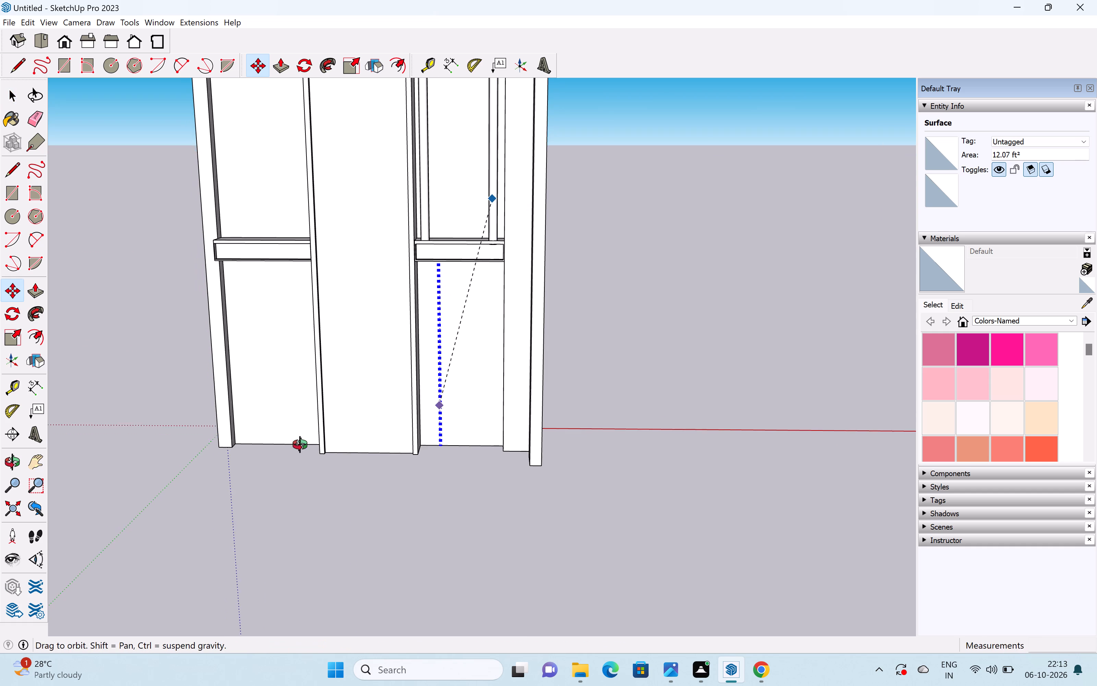
{"action": "middle_click_drag", "start_coordinate": [300, 445], "coordinate": [283, 449]}
{"action": "scroll", "coordinate": [450, 421], "scroll_direction": "up", "scroll_amount": 1}
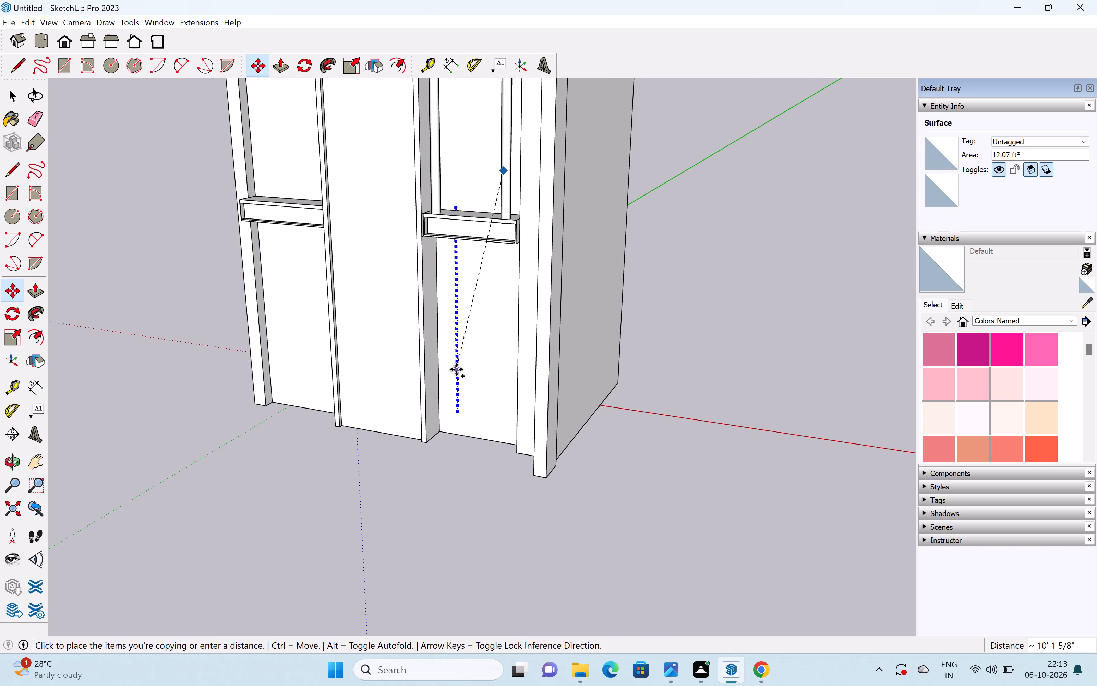
{"action": "middle_click_drag", "start_coordinate": [456, 369], "coordinate": [435, 275]}
{"action": "scroll", "coordinate": [457, 287], "scroll_direction": "up", "scroll_amount": 4}
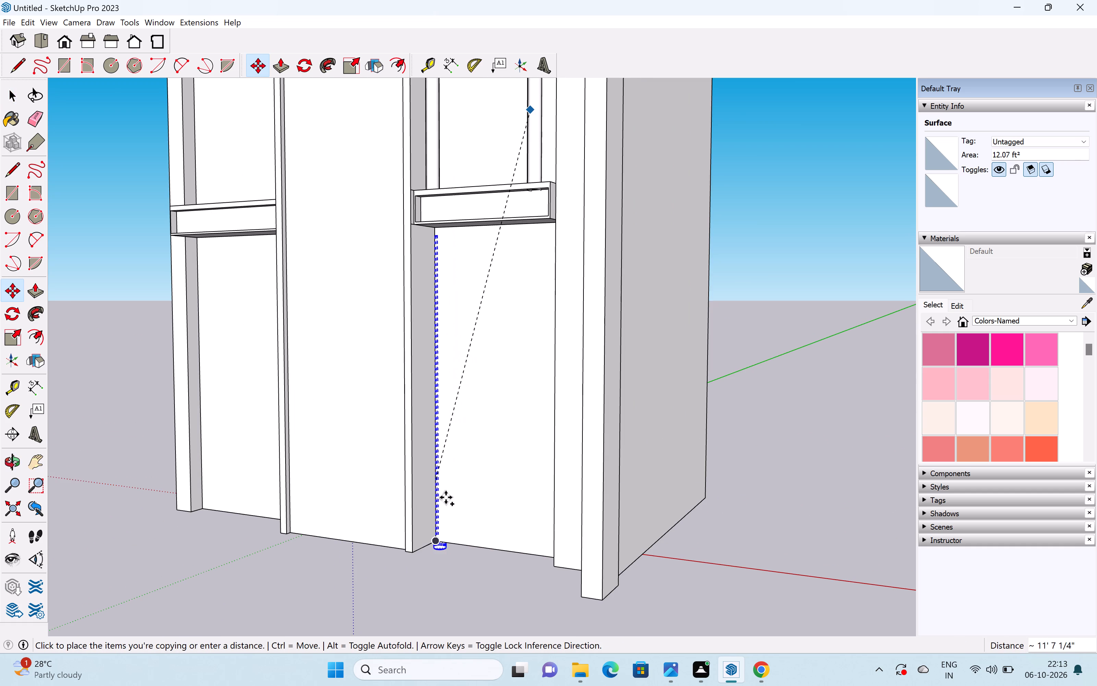
{"action": "scroll", "coordinate": [433, 578], "scroll_direction": "down", "scroll_amount": 3}
{"action": "middle_click_drag", "start_coordinate": [435, 575], "coordinate": [472, 360], "text": "shift"}
{"action": "scroll", "coordinate": [473, 395], "scroll_direction": "down", "scroll_amount": 2}
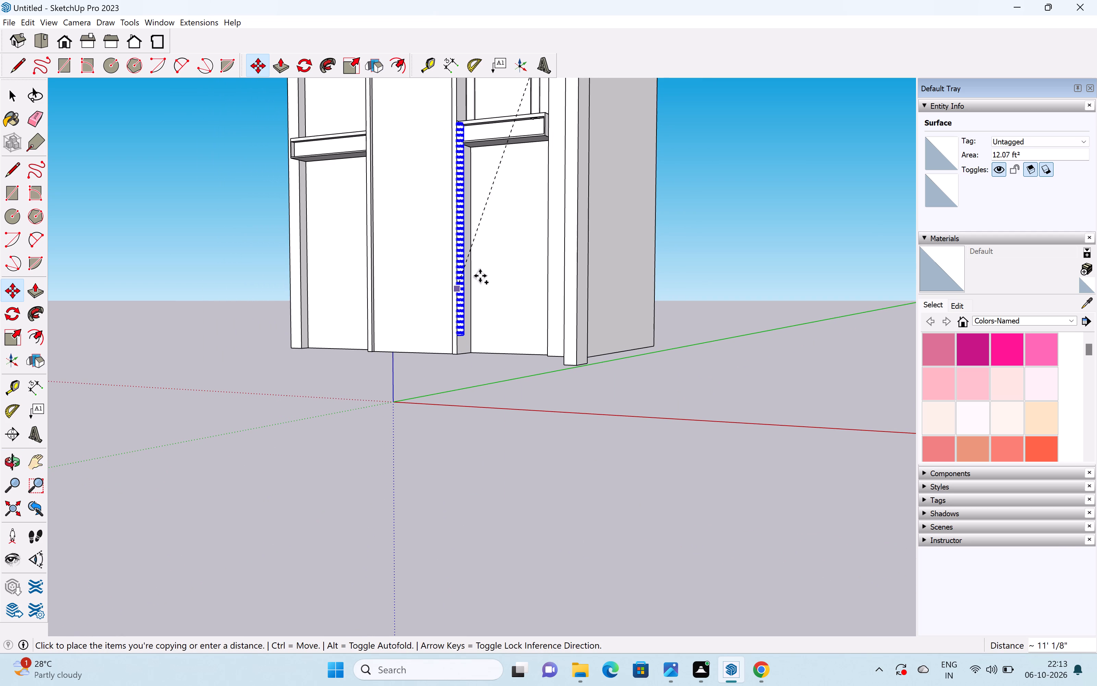
{"action": "scroll", "coordinate": [498, 289], "scroll_direction": "up", "scroll_amount": 1}
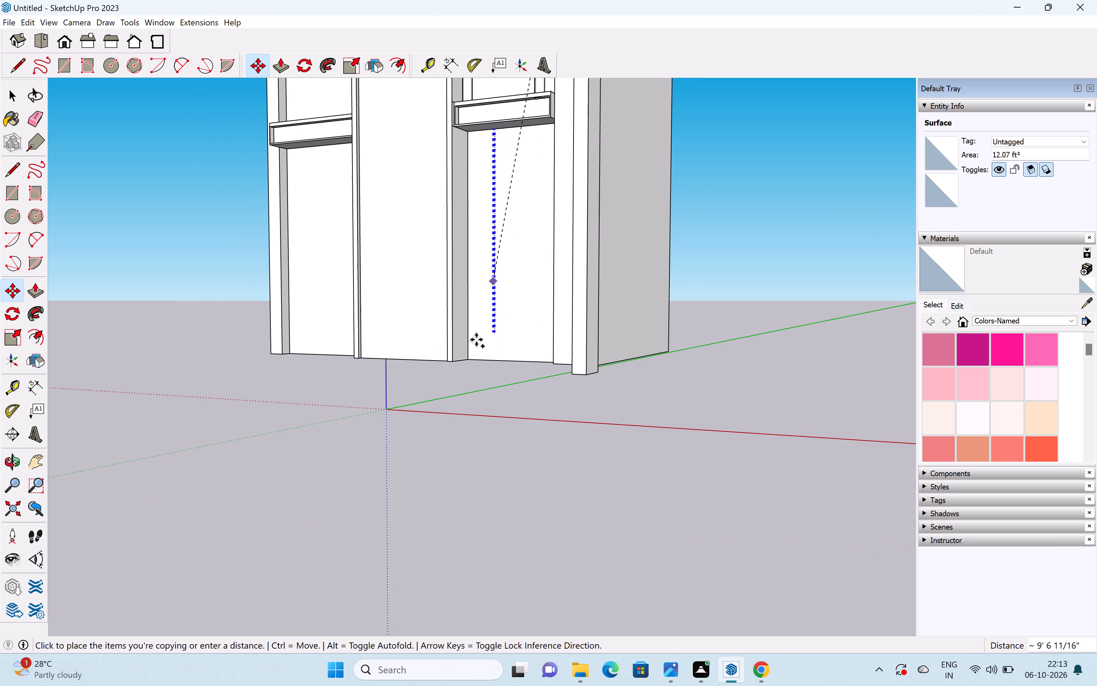
{"action": "scroll", "coordinate": [503, 401], "scroll_direction": "down", "scroll_amount": 3}
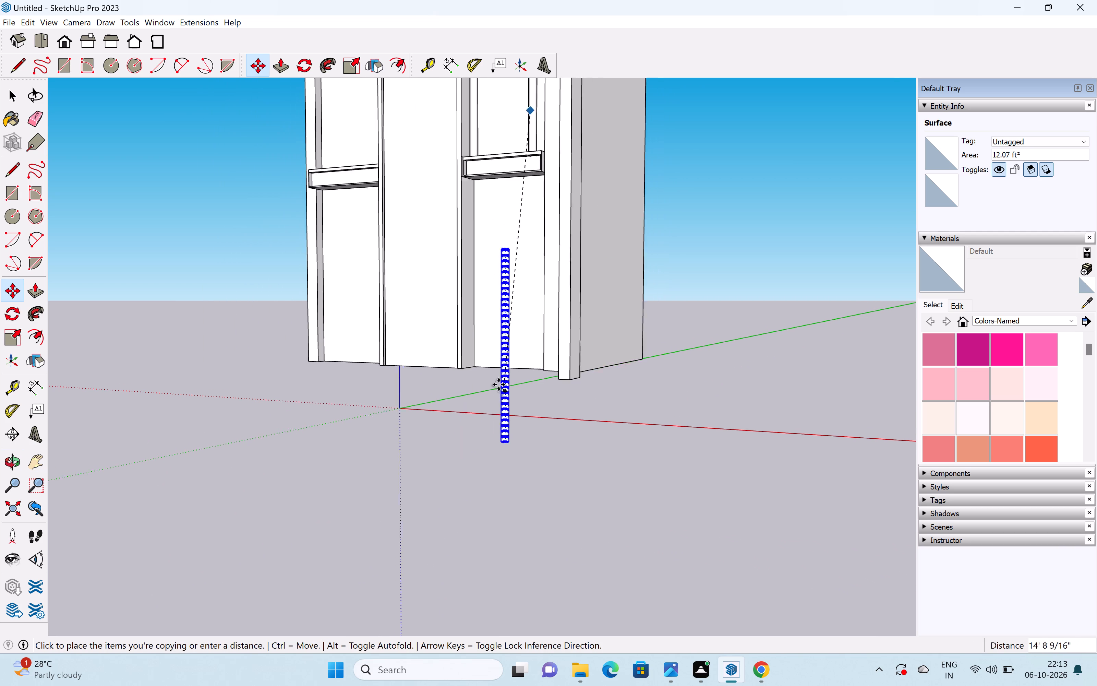
{"action": "middle_click_drag", "start_coordinate": [531, 318], "coordinate": [819, 412]}
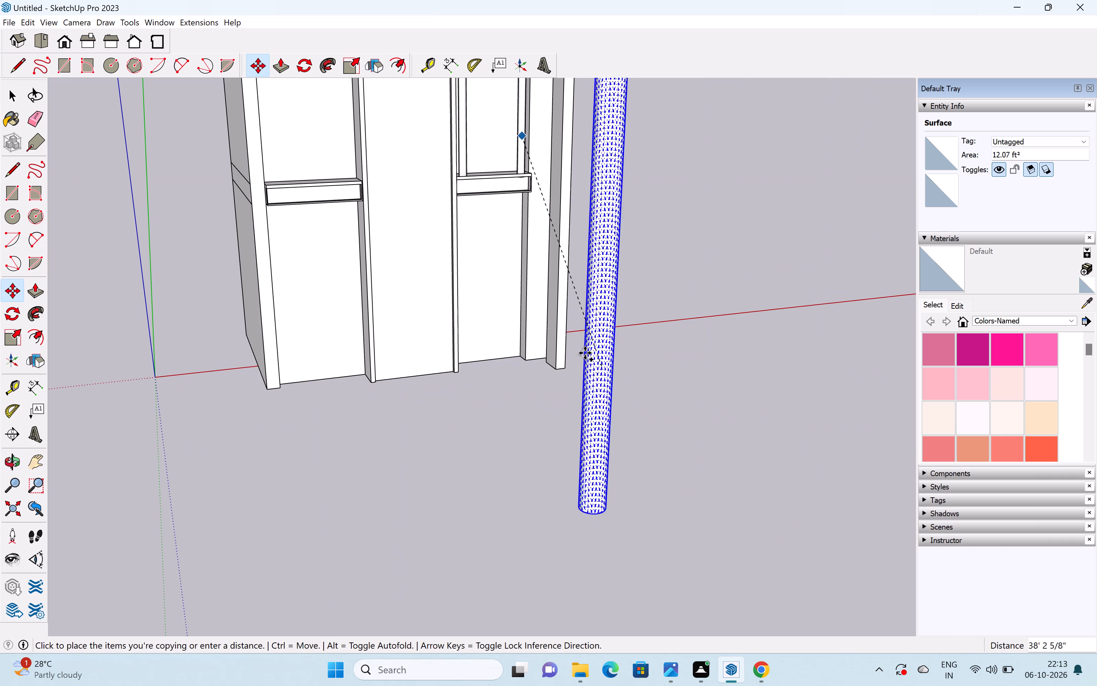
{"action": "scroll", "coordinate": [514, 326], "scroll_direction": "up", "scroll_amount": 3}
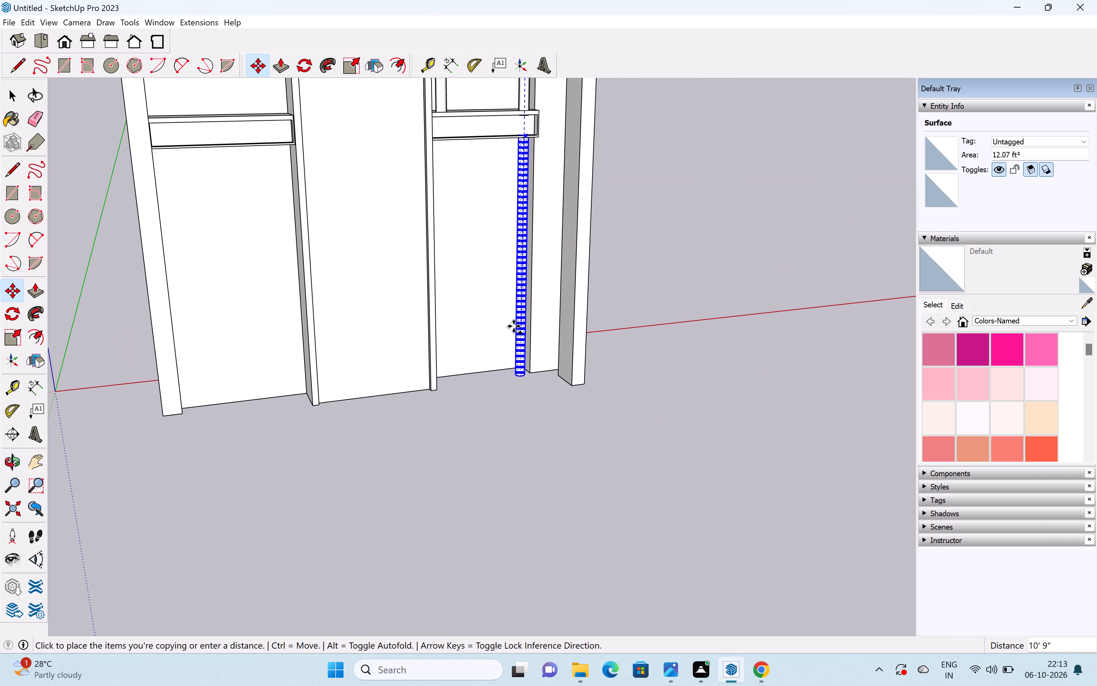
{"action": "left_click", "coordinate": [513, 328]}
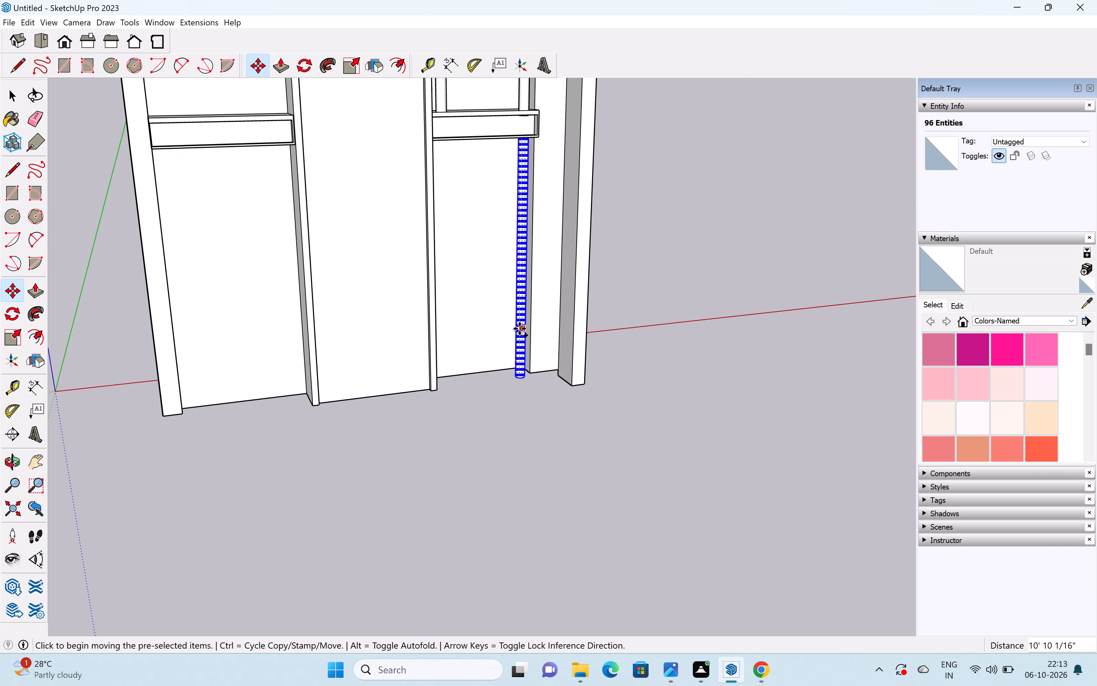
Copy the ground-level column about 3' 4" across the bay to the side beside the tall central wall.
{"action": "left_click", "coordinate": [519, 329]}
{"action": "left_click", "coordinate": [447, 339]}
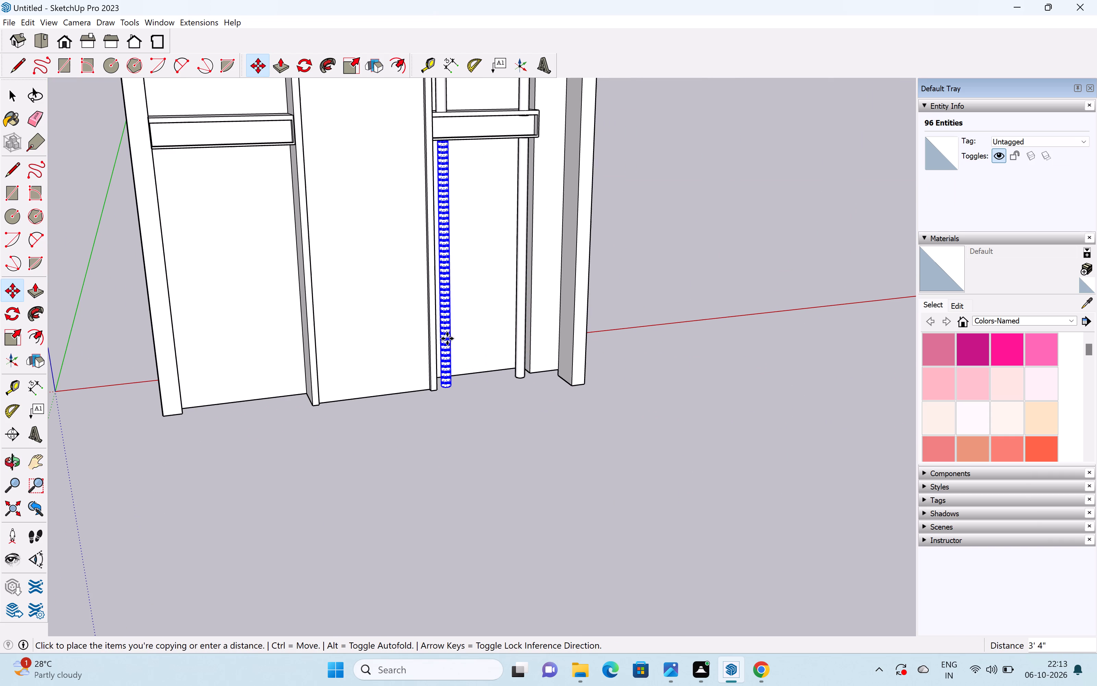
Copy the inner ground-level column about 10' along the red axis, past the central wall, to the opposite bay's outer end.
{"action": "scroll", "coordinate": [471, 337], "scroll_direction": "down", "scroll_amount": 13}
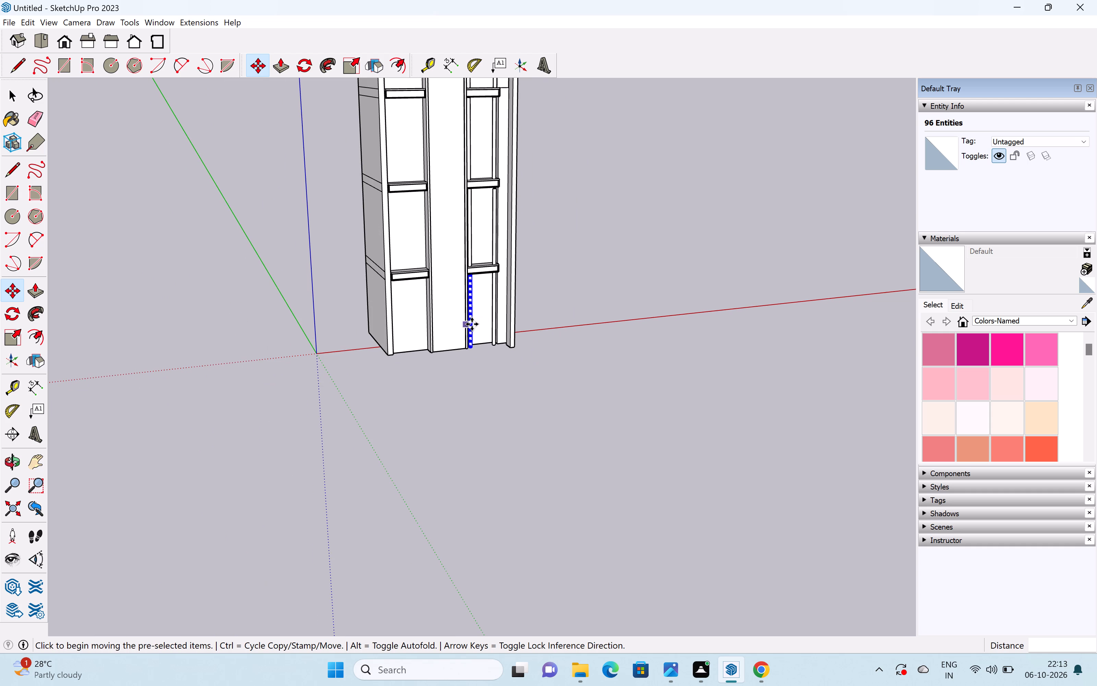
{"action": "left_click_drag", "start_coordinate": [472, 324], "coordinate": [468, 324]}
{"action": "scroll", "coordinate": [404, 335], "scroll_direction": "up", "scroll_amount": 9}
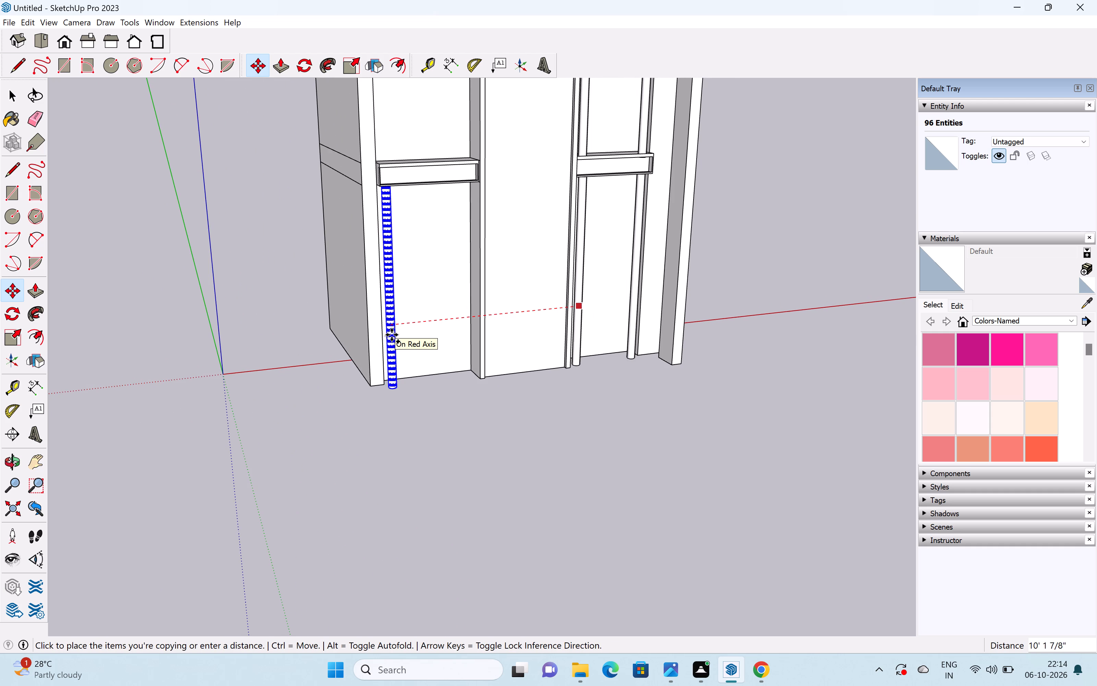
{"action": "scroll", "coordinate": [391, 335], "scroll_direction": "up", "scroll_amount": 2}
{"action": "left_click", "coordinate": [395, 327]}
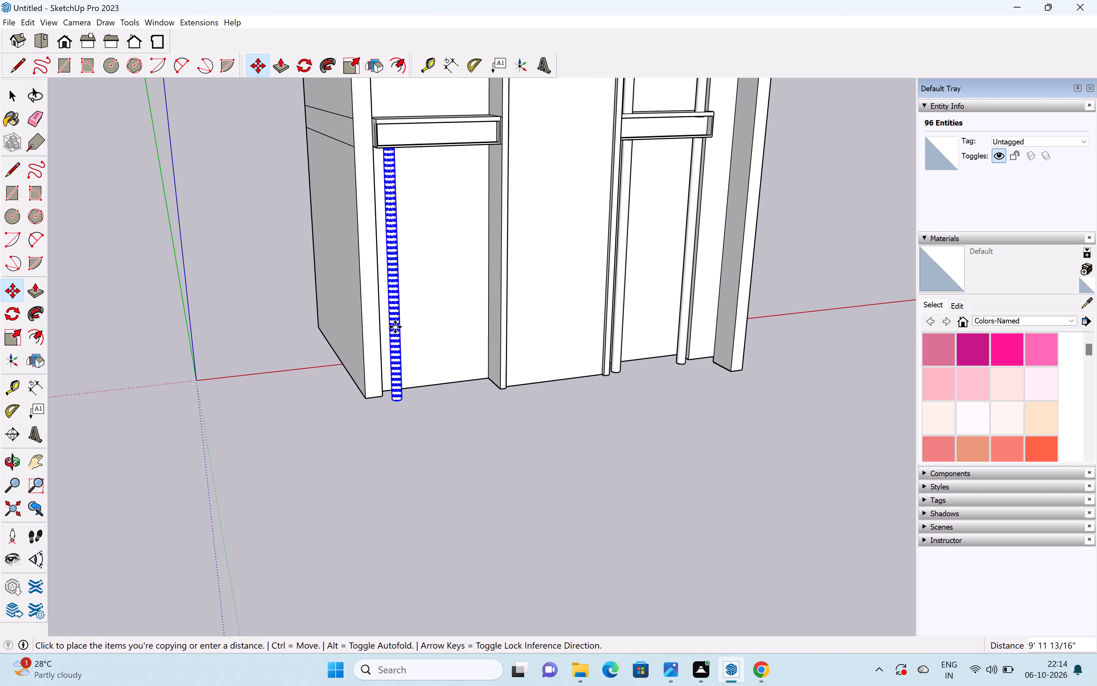
Copy that column about 3' 8" along the red axis to the same bay's inner side, beside the central wall.
{"action": "left_click", "coordinate": [395, 327]}
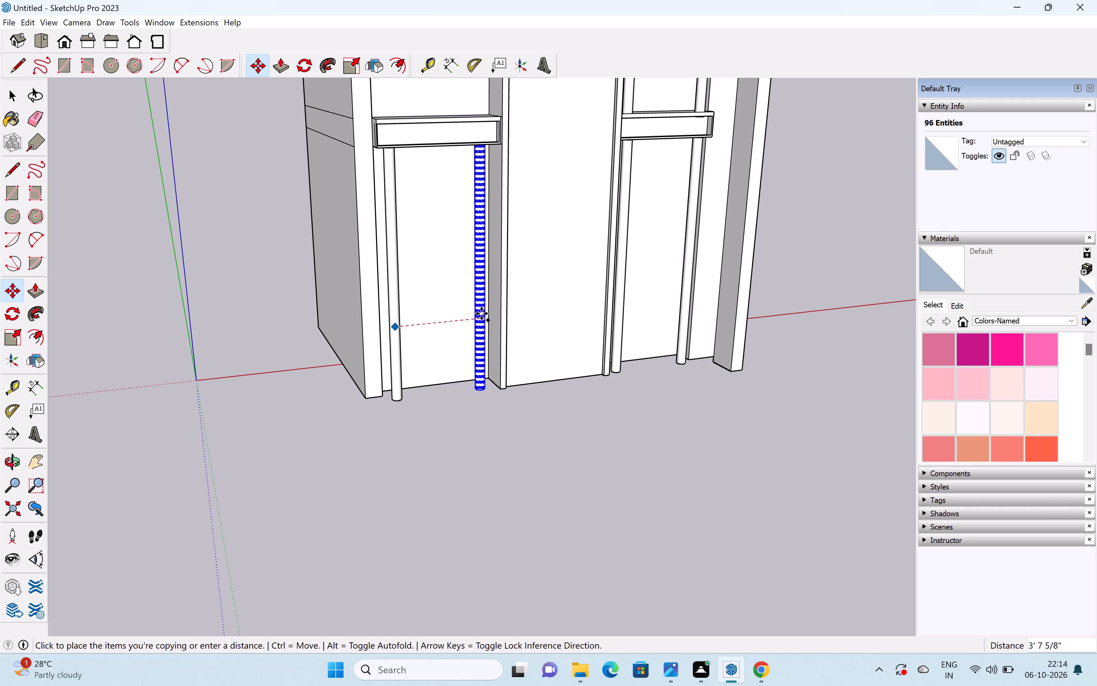
{"action": "left_click", "coordinate": [482, 314]}
Copy the opposite bay's inner ground-level column straight up about 11' so it stands on the lowest ledge.
{"action": "left_click", "coordinate": [477, 305]}
{"action": "scroll", "coordinate": [444, 137], "scroll_direction": "down", "scroll_amount": 2}
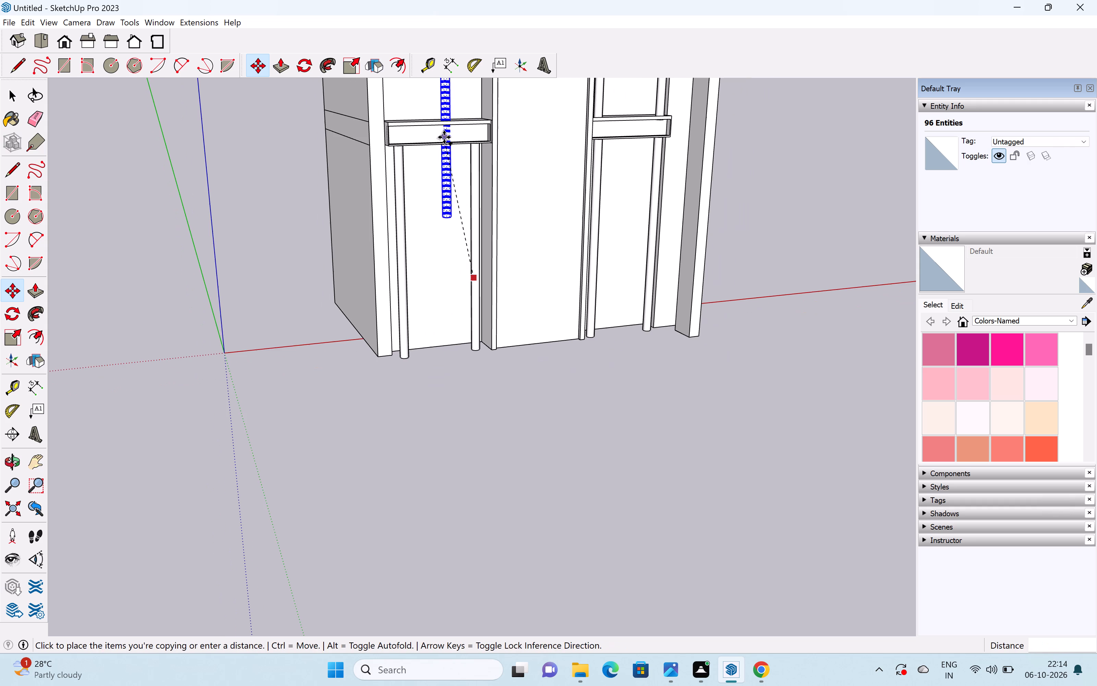
{"action": "middle_click_drag", "start_coordinate": [444, 137], "coordinate": [469, 564], "text": "shift"}
{"action": "middle_click_drag", "start_coordinate": [426, 486], "coordinate": [428, 482]}
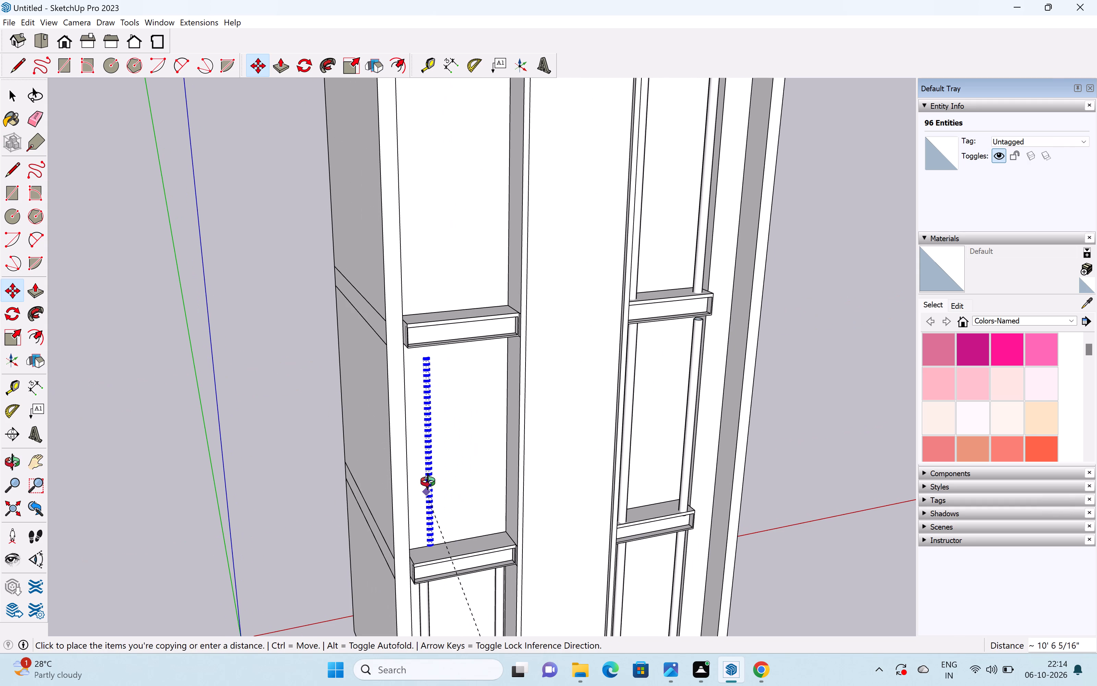
{"action": "middle_click_drag", "start_coordinate": [428, 482], "coordinate": [496, 378]}
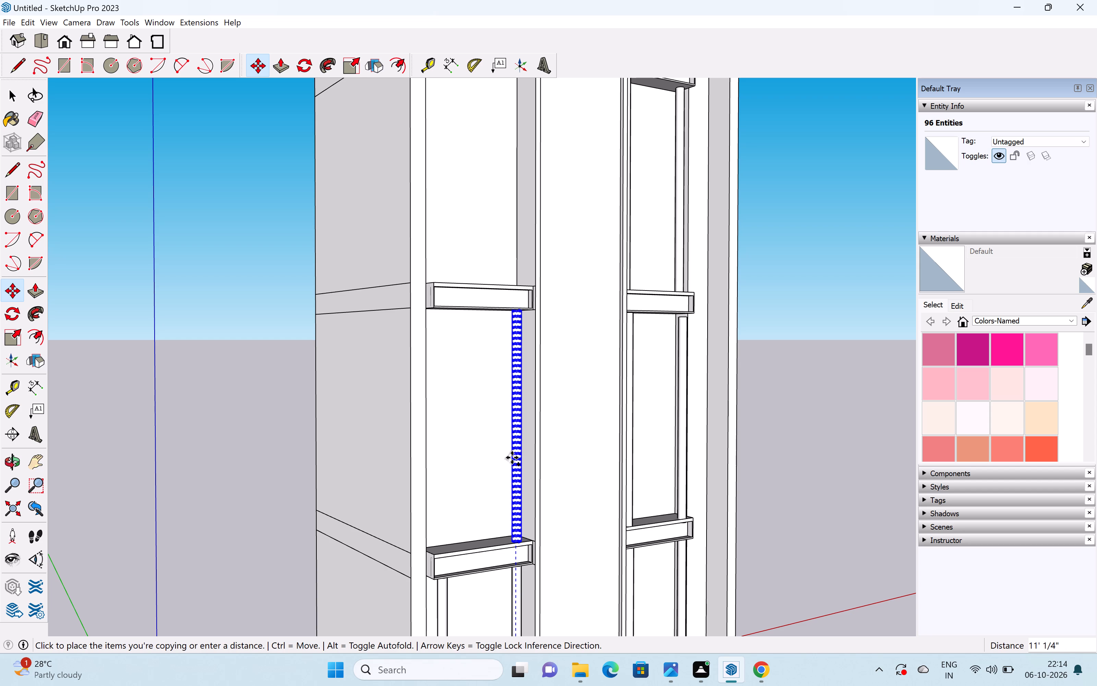
{"action": "left_click", "coordinate": [511, 458]}
Copy the column on the lowest ledge about 3' 8" along it to the bay's outer end.
{"action": "left_click", "coordinate": [512, 460]}
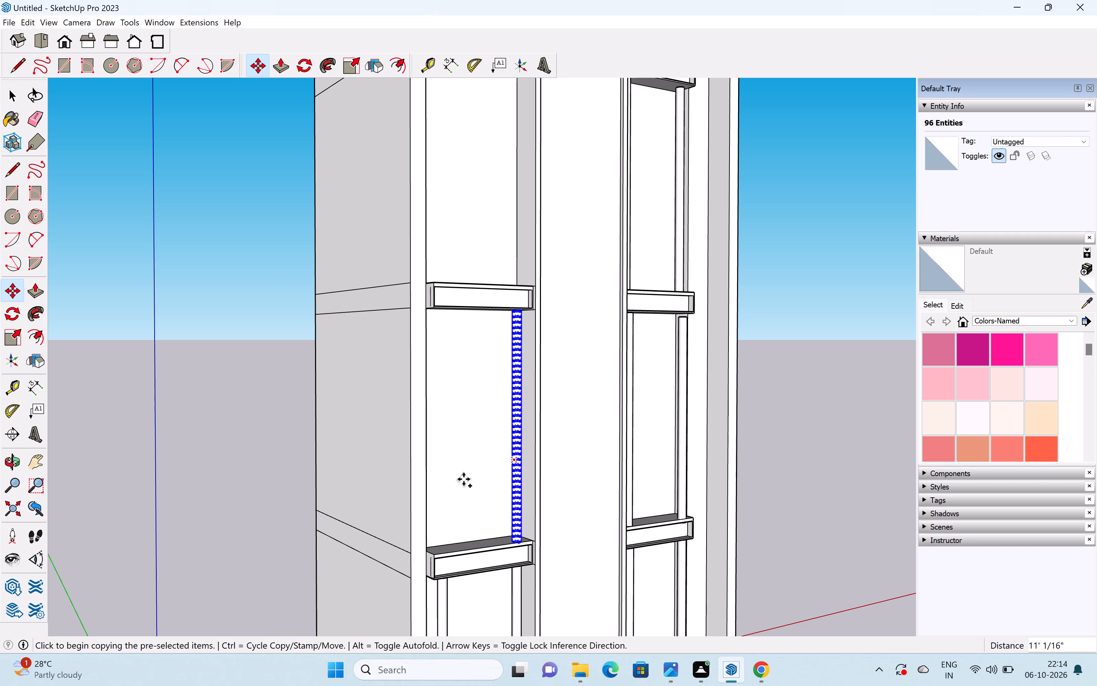
{"action": "left_click", "coordinate": [438, 463]}
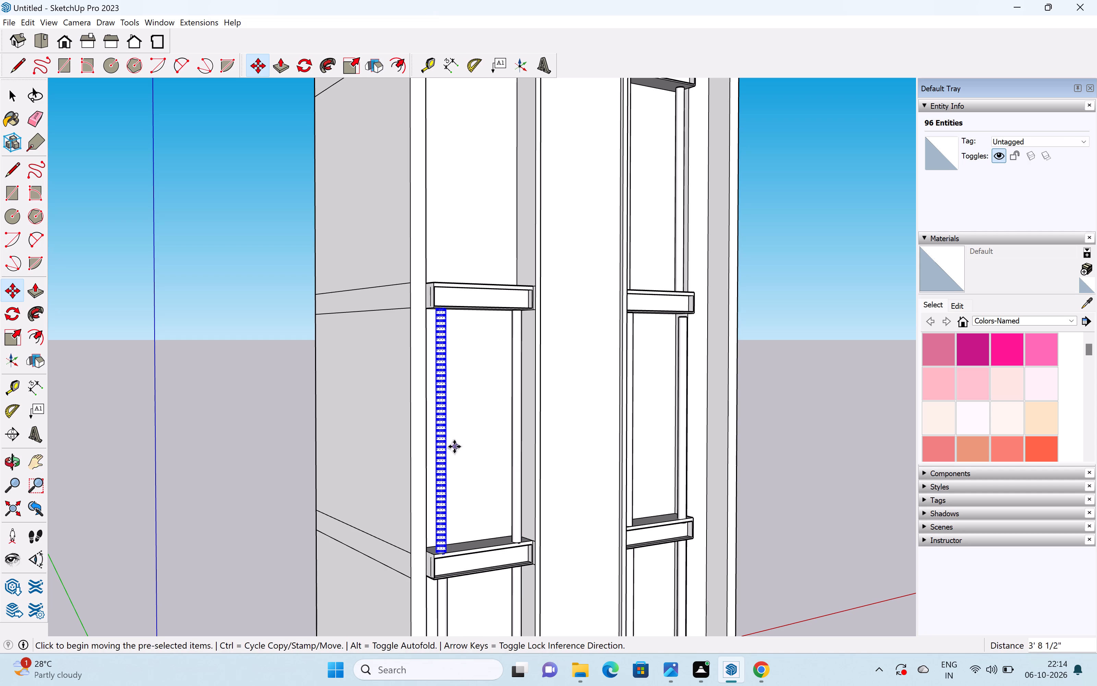
Copy the outer column on the opposite bay's lowest ledge straight up about 10' 11" so it stands on the second ledge.
{"action": "left_click", "coordinate": [445, 450]}
{"action": "scroll", "coordinate": [455, 234], "scroll_direction": "down", "scroll_amount": 3}
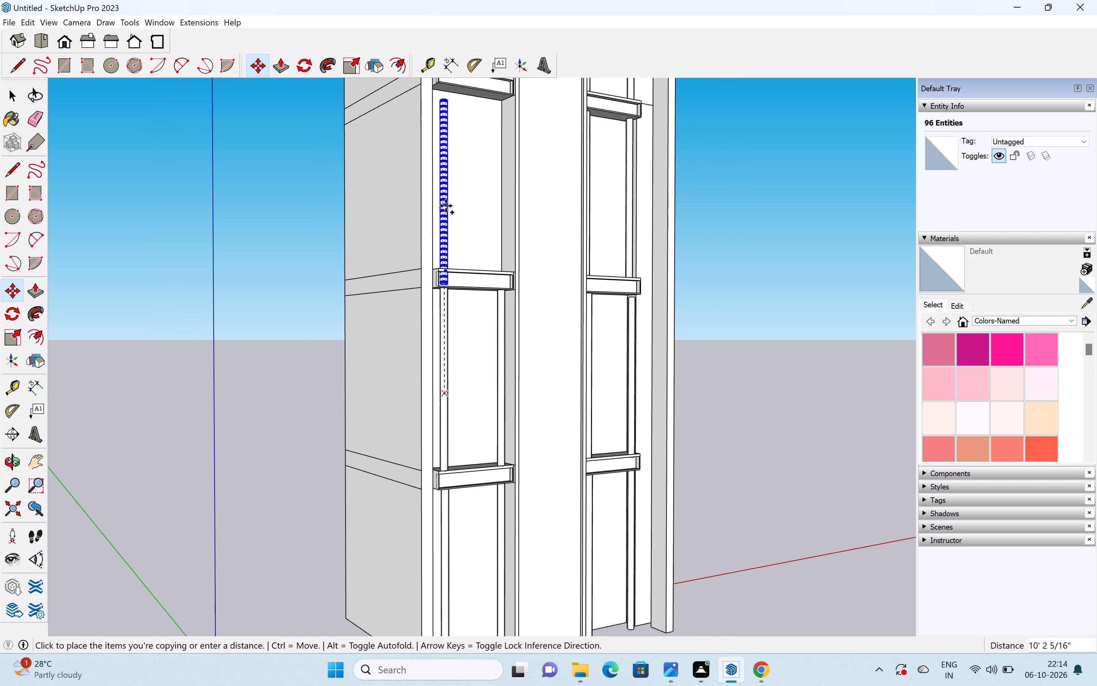
{"action": "middle_click_drag", "start_coordinate": [446, 204], "coordinate": [468, 368], "text": "shift"}
{"action": "scroll", "coordinate": [468, 368], "scroll_direction": "up", "scroll_amount": 1, "text": "shift"}
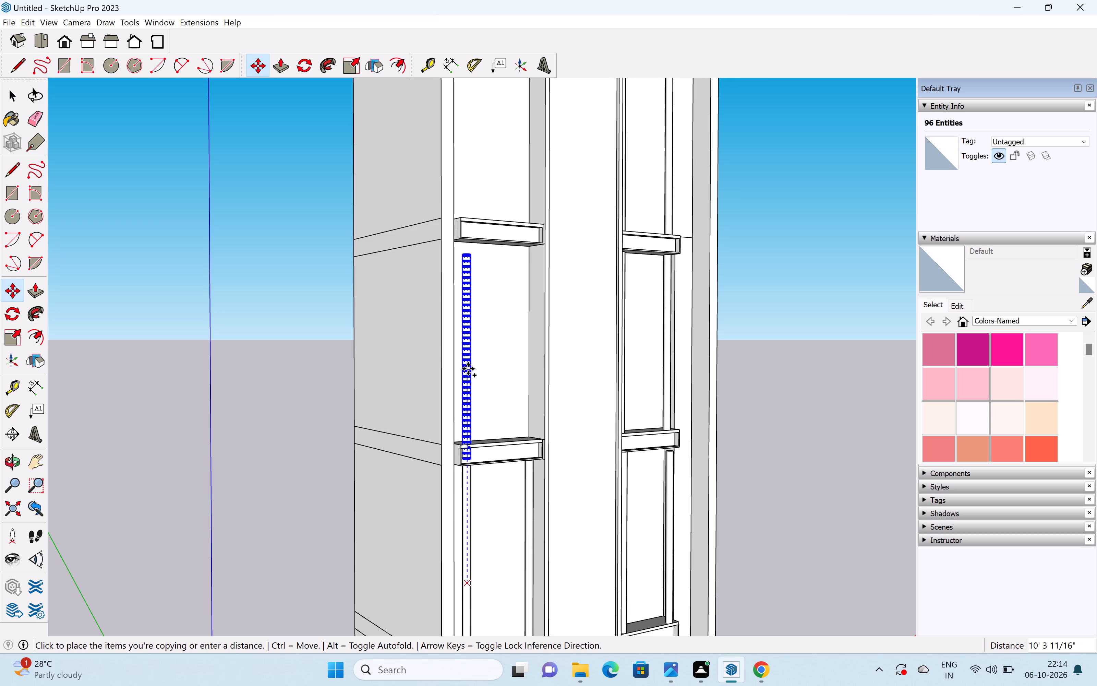
{"action": "scroll", "coordinate": [470, 365], "scroll_direction": "up", "scroll_amount": 2}
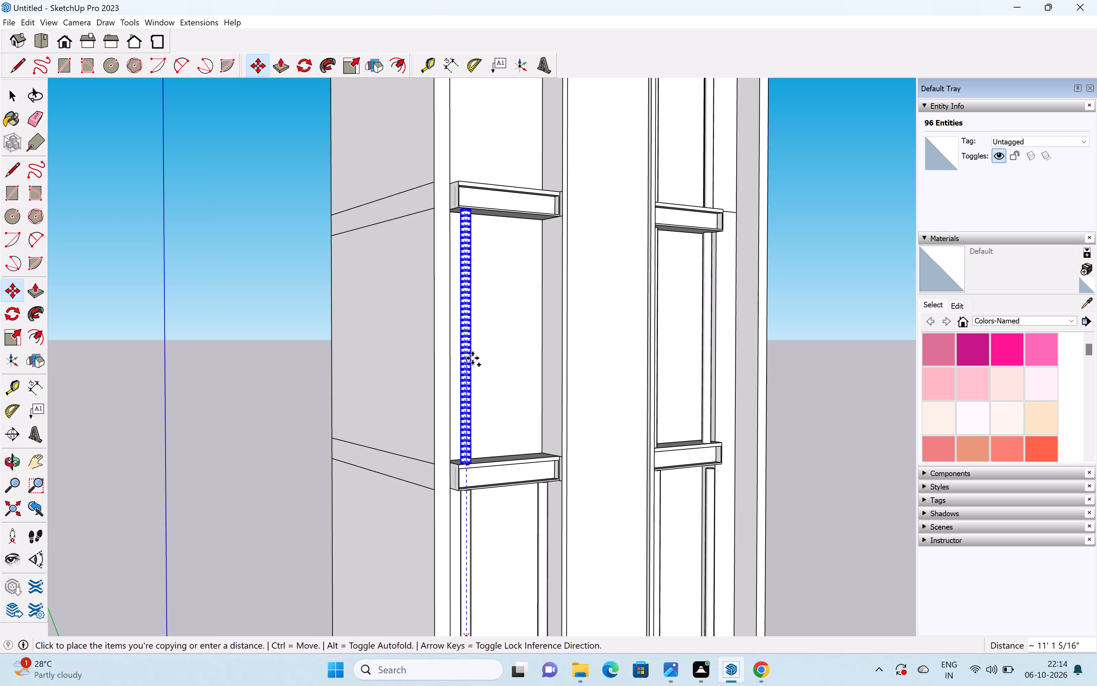
{"action": "left_click", "coordinate": [472, 358]}
Copy the column on the second ledge about 3' 5" along it to the bay's inner side, beside the central wall.
{"action": "left_click", "coordinate": [469, 359]}
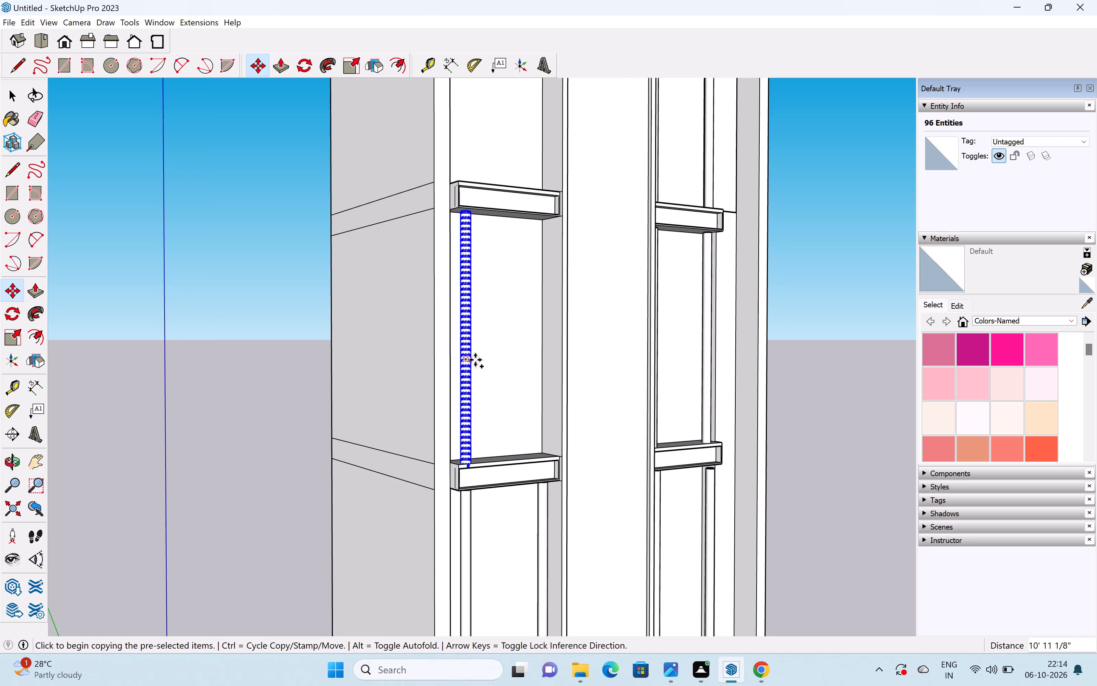
{"action": "left_click", "coordinate": [538, 356]}
Copy the second ledge's inner column straight up about 11' so it stands on the third ledge.
{"action": "scroll", "coordinate": [530, 353], "scroll_direction": "down", "scroll_amount": 2}
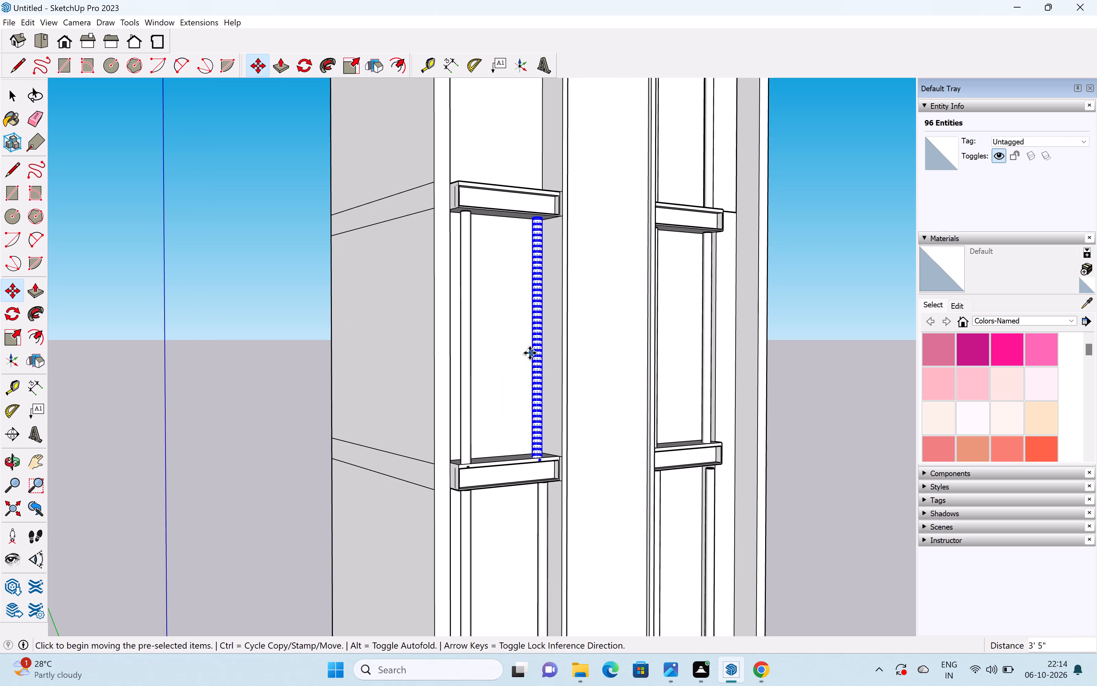
{"action": "scroll", "coordinate": [530, 353], "scroll_direction": "down", "scroll_amount": 6}
{"action": "middle_click_drag", "start_coordinate": [513, 343], "coordinate": [522, 427], "text": "shift"}
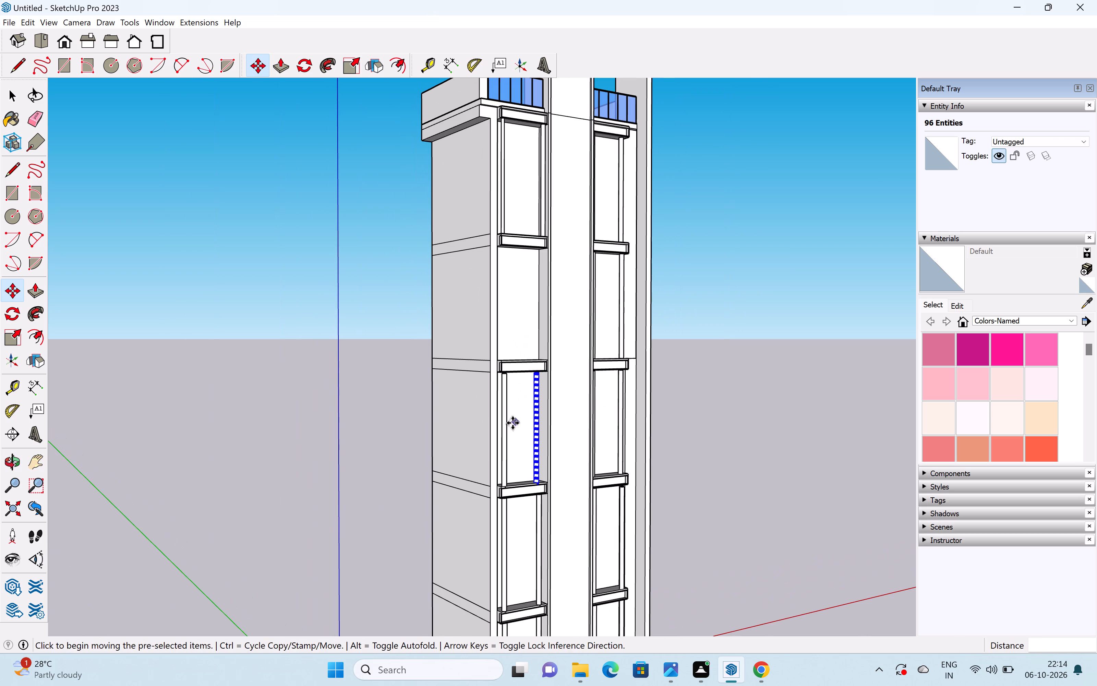
{"action": "scroll", "coordinate": [531, 421], "scroll_direction": "up", "scroll_amount": 1}
{"action": "left_click", "coordinate": [535, 425]}
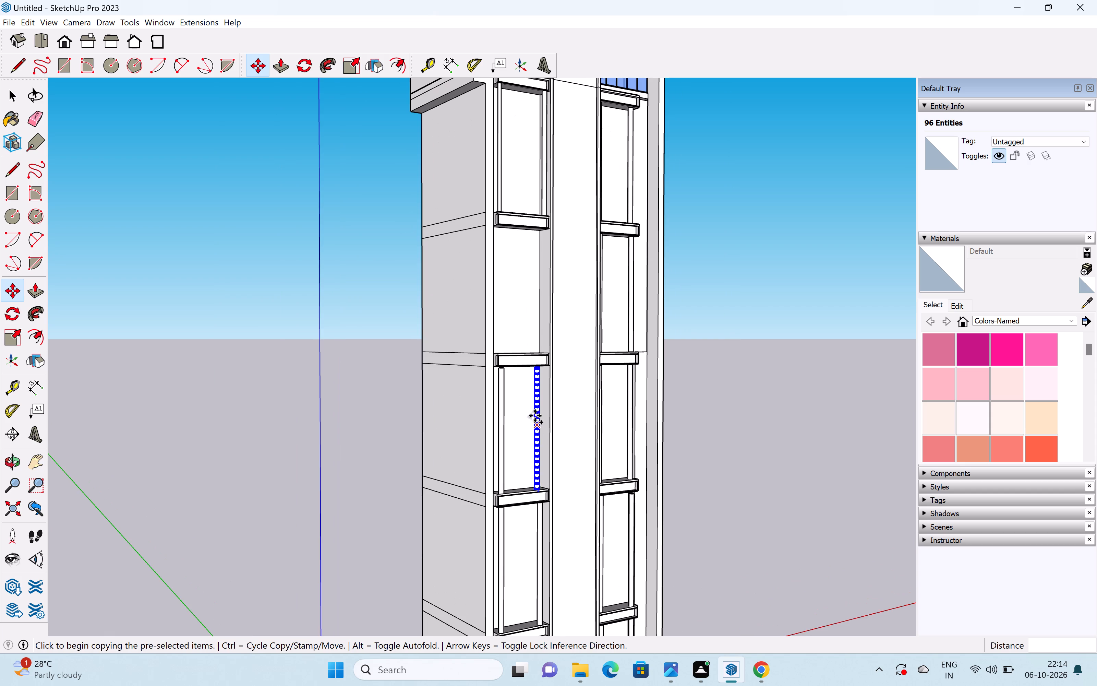
{"action": "scroll", "coordinate": [543, 278], "scroll_direction": "up", "scroll_amount": 4}
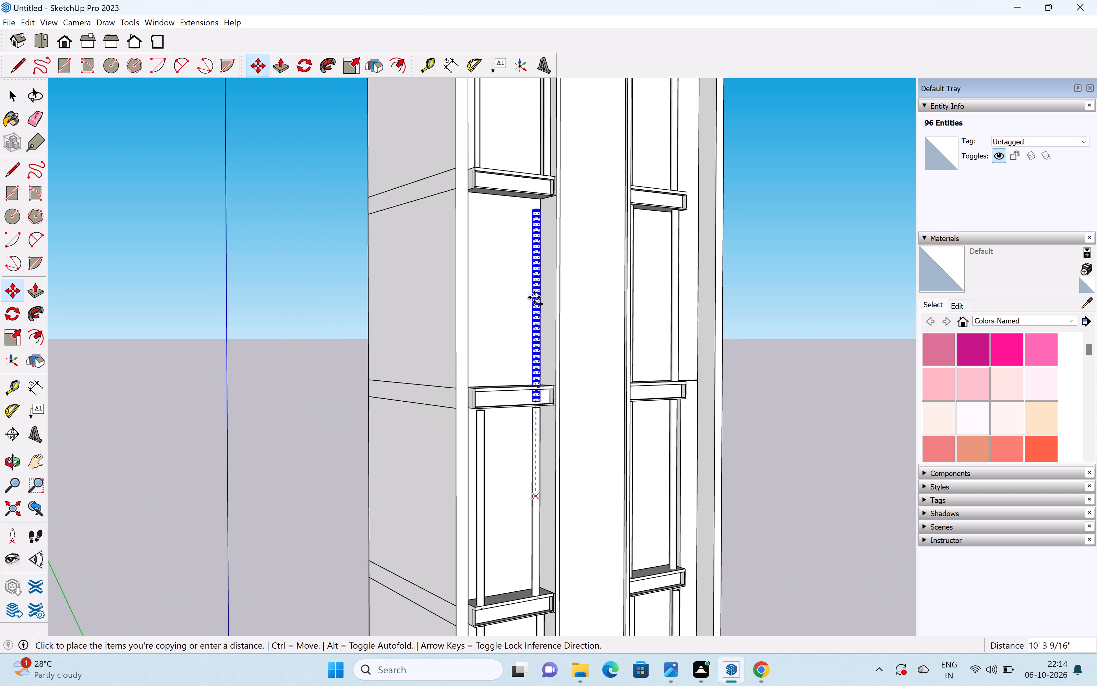
{"action": "scroll", "coordinate": [534, 296], "scroll_direction": "up", "scroll_amount": 4}
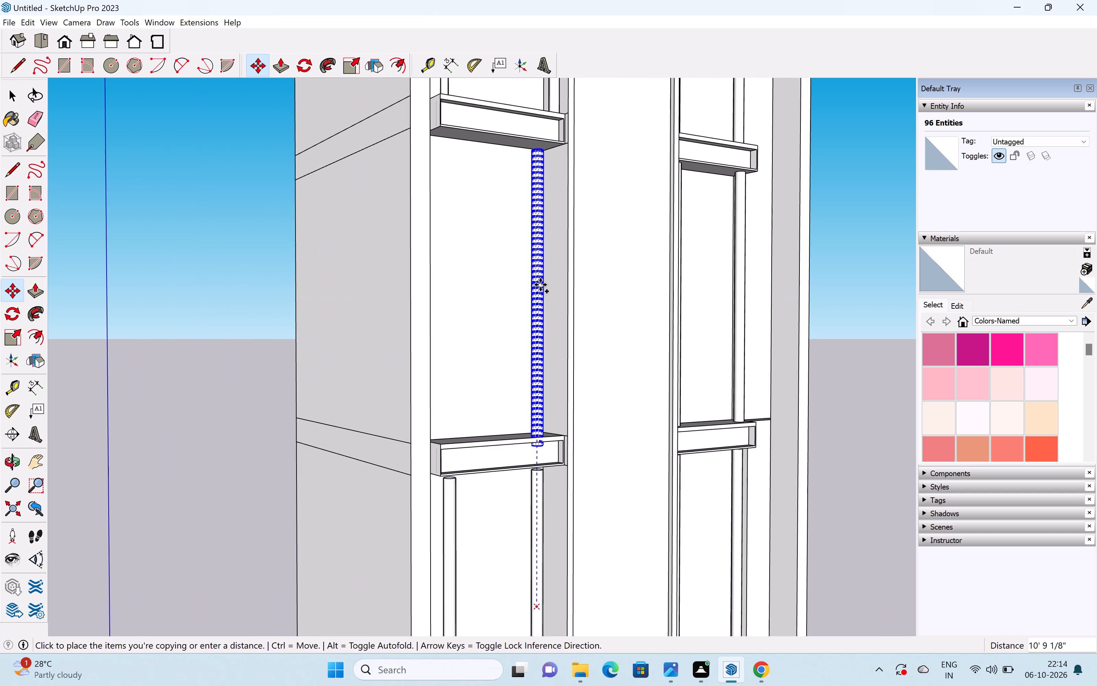
{"action": "left_click", "coordinate": [531, 283]}
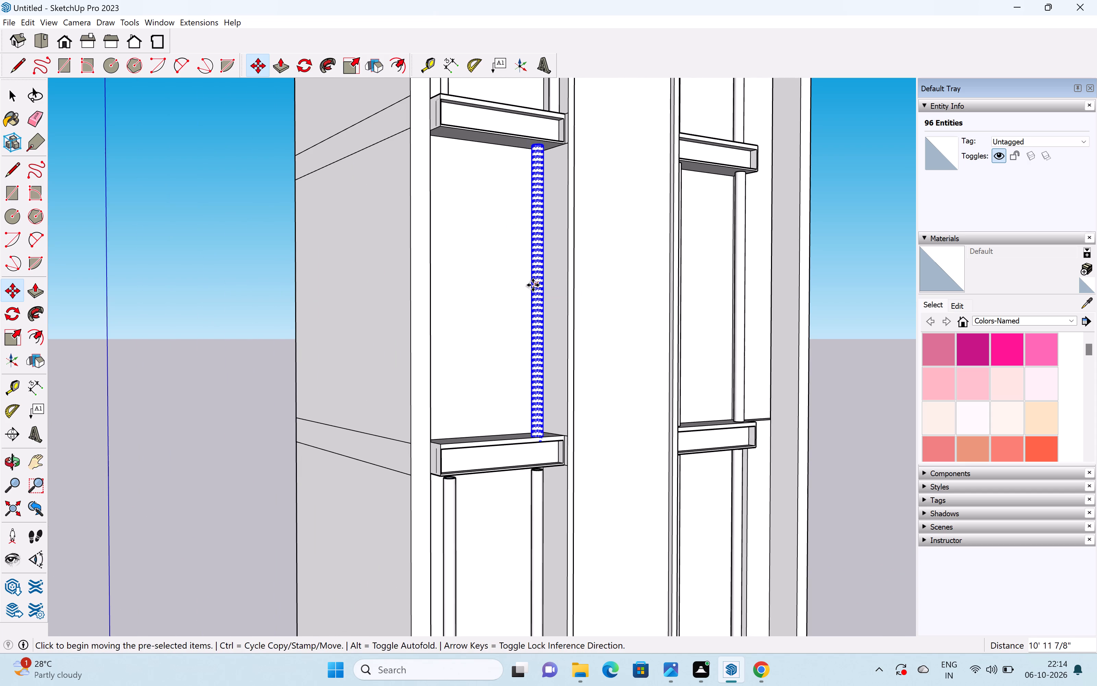
Copy the inner column on the third ledge along it toward the bay's outer end.
{"action": "left_click", "coordinate": [535, 287]}
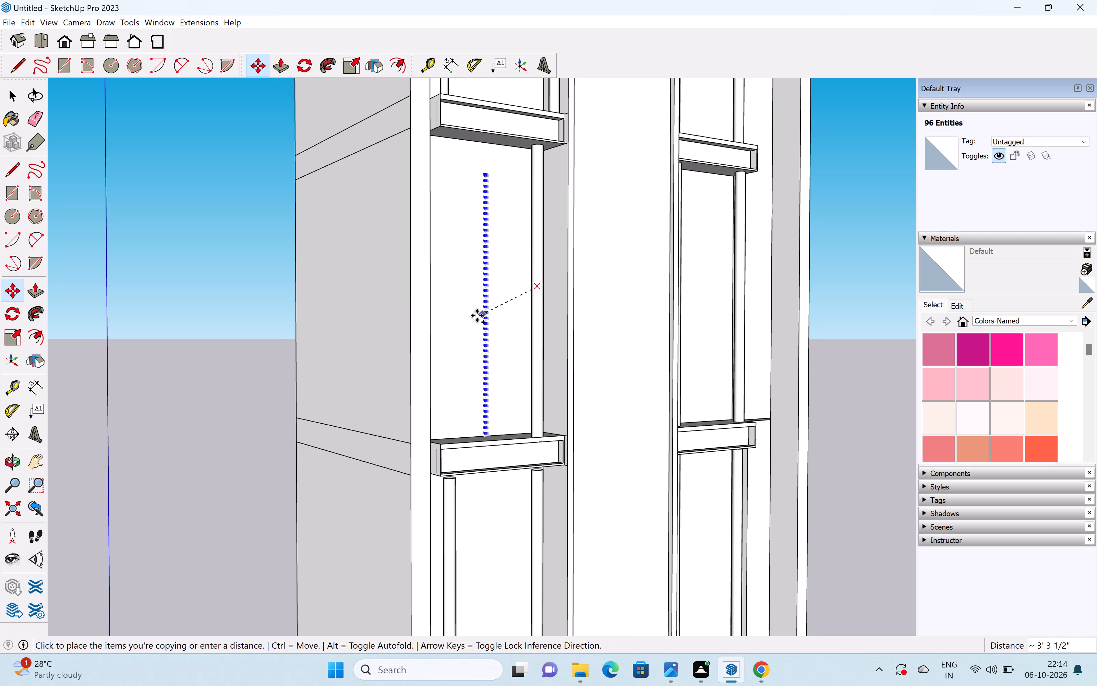
{"action": "left_click", "coordinate": [468, 286]}
{"action": "scroll", "coordinate": [460, 288], "scroll_direction": "down", "scroll_amount": 3}
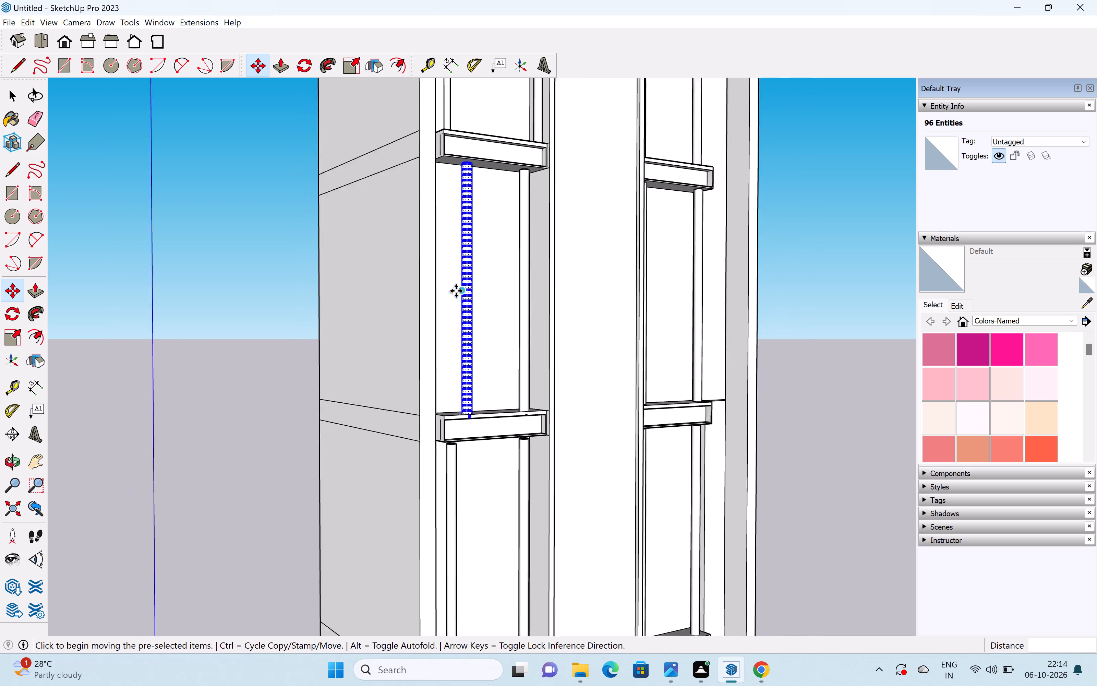
{"action": "scroll", "coordinate": [456, 291], "scroll_direction": "down", "scroll_amount": 3}
{"action": "key", "text": "space"}
Move the outer column on the same bay's second ledge about 7" along the green axis, back toward the wall.
{"action": "scroll", "coordinate": [458, 298], "scroll_direction": "down", "scroll_amount": 5}
{"action": "middle_click_drag", "start_coordinate": [486, 312], "coordinate": [297, 360]}
{"action": "scroll", "coordinate": [407, 318], "scroll_direction": "up", "scroll_amount": 6}
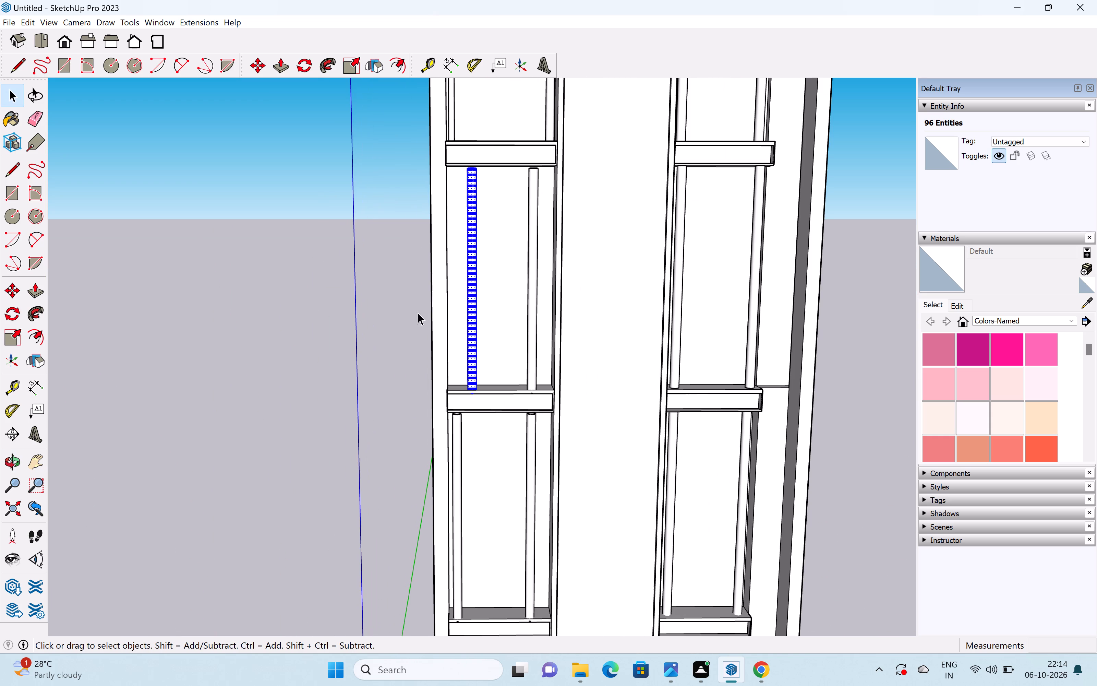
{"action": "middle_click_drag", "start_coordinate": [511, 378], "coordinate": [463, 301]}
{"action": "scroll", "coordinate": [463, 301], "scroll_direction": "up", "scroll_amount": 1}
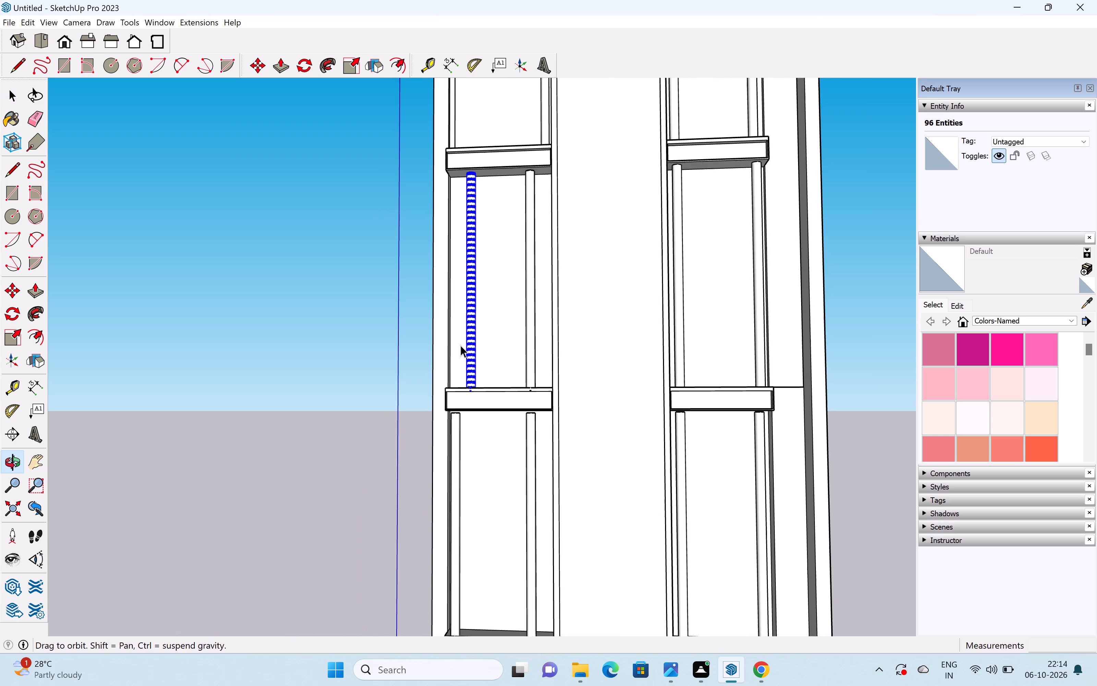
{"action": "scroll", "coordinate": [485, 439], "scroll_direction": "up", "scroll_amount": 2}
{"action": "scroll", "coordinate": [485, 439], "scroll_direction": "down", "scroll_amount": 1}
{"action": "middle_click_drag", "start_coordinate": [485, 437], "coordinate": [484, 174], "text": "shift"}
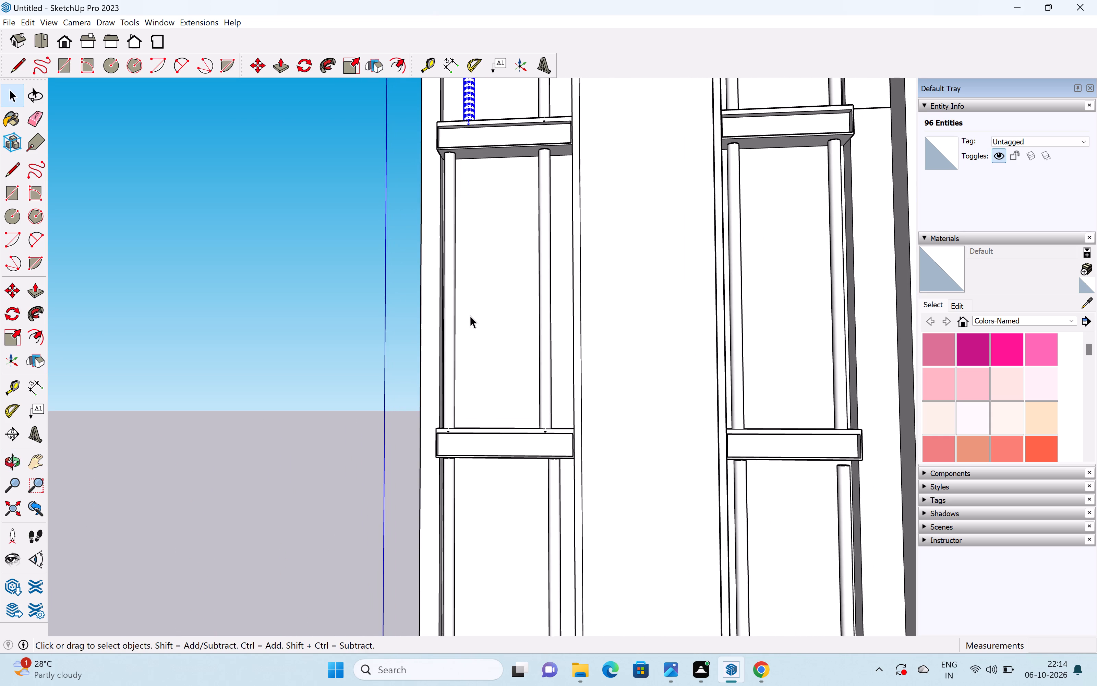
{"action": "middle_click_drag", "start_coordinate": [470, 317], "coordinate": [456, 368], "text": "shift"}
{"action": "scroll", "coordinate": [456, 368], "scroll_direction": "up", "scroll_amount": 1, "text": "shift"}
{"action": "middle_click_drag", "start_coordinate": [446, 355], "coordinate": [441, 391]}
{"action": "middle_click_drag", "start_coordinate": [430, 316], "coordinate": [413, 385]}
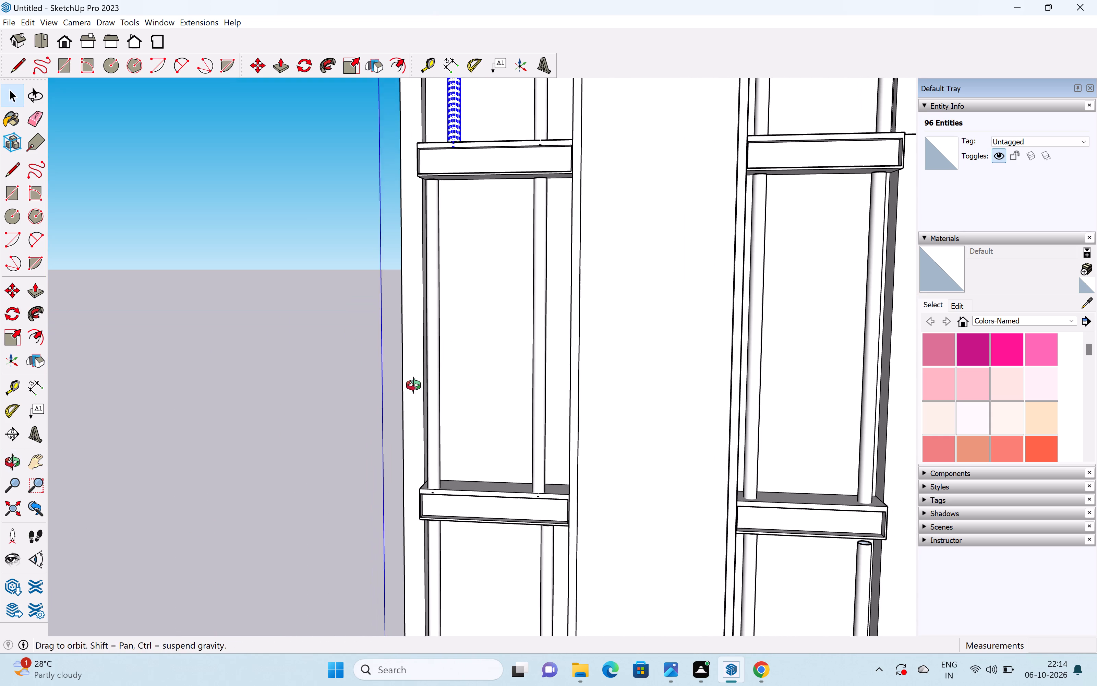
{"action": "middle_click_drag", "start_coordinate": [413, 385], "coordinate": [409, 457]}
{"action": "left_click", "coordinate": [434, 240]}
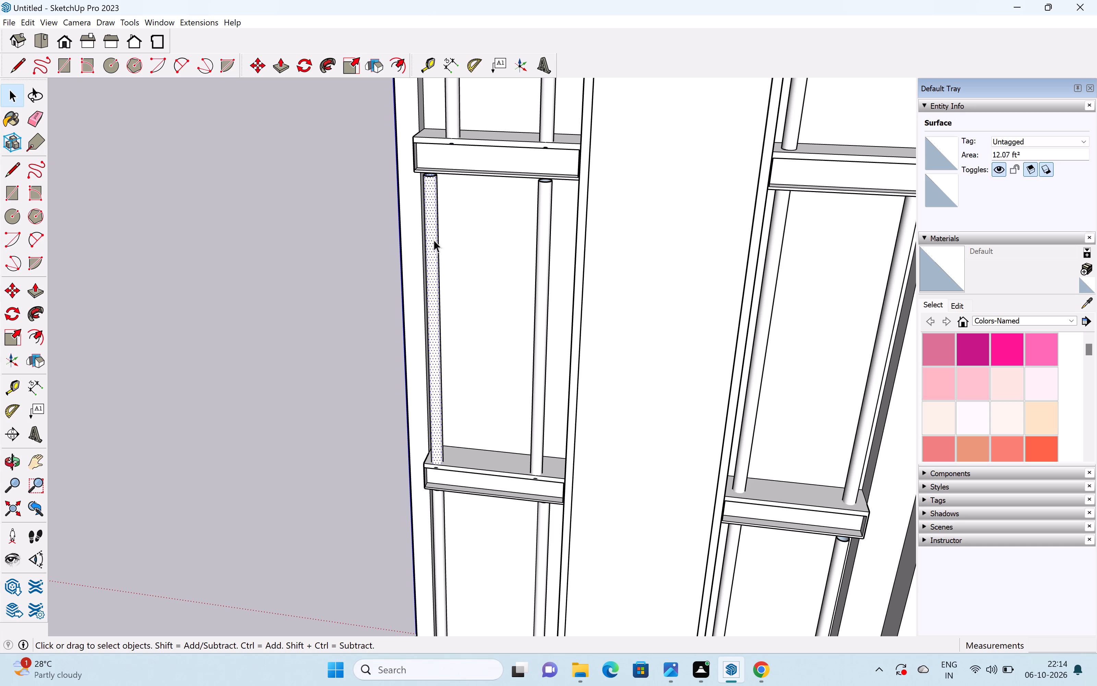
{"action": "key", "text": "m"}
{"action": "left_click", "coordinate": [439, 442]}
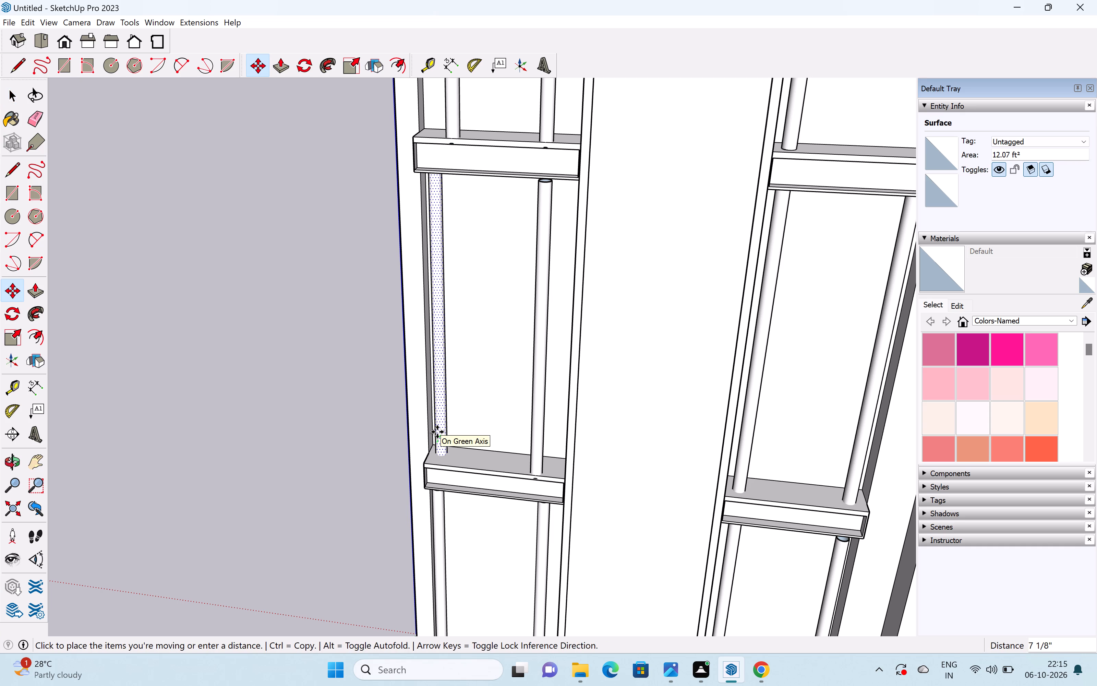
{"action": "left_click", "coordinate": [437, 432]}
Move the second ledge's outer column about 3 13/16" further back toward the wall.
{"action": "middle_click_drag", "start_coordinate": [477, 404], "coordinate": [491, 301]}
{"action": "scroll", "coordinate": [444, 227], "scroll_direction": "up", "scroll_amount": 3}
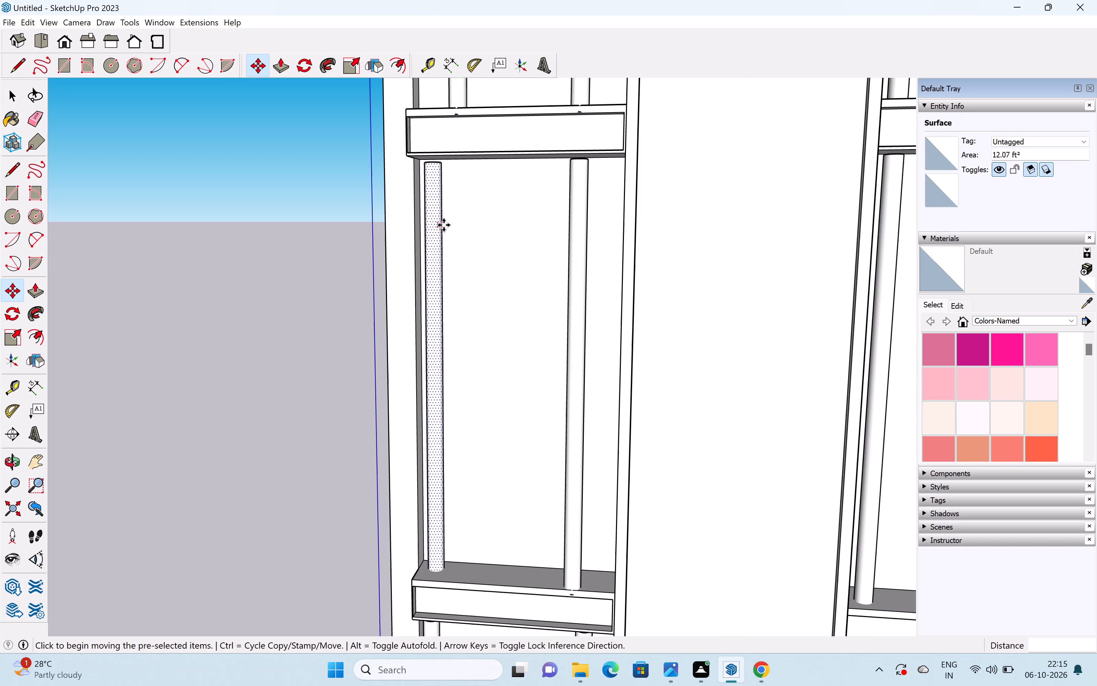
{"action": "left_click", "coordinate": [439, 472]}
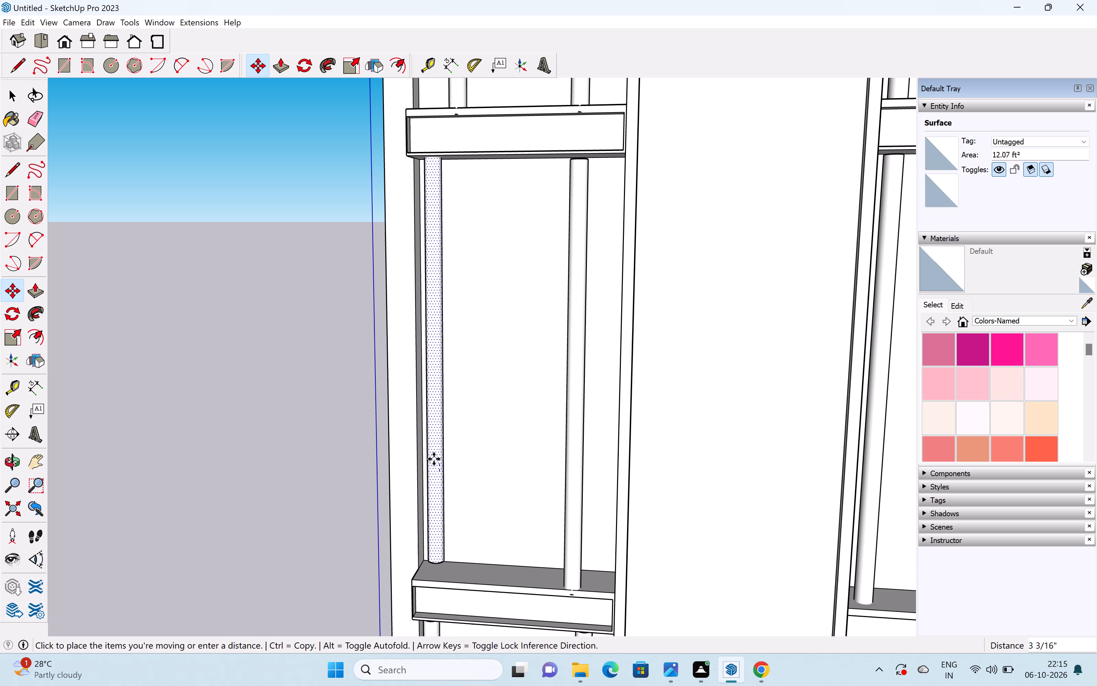
{"action": "left_click", "coordinate": [434, 459]}
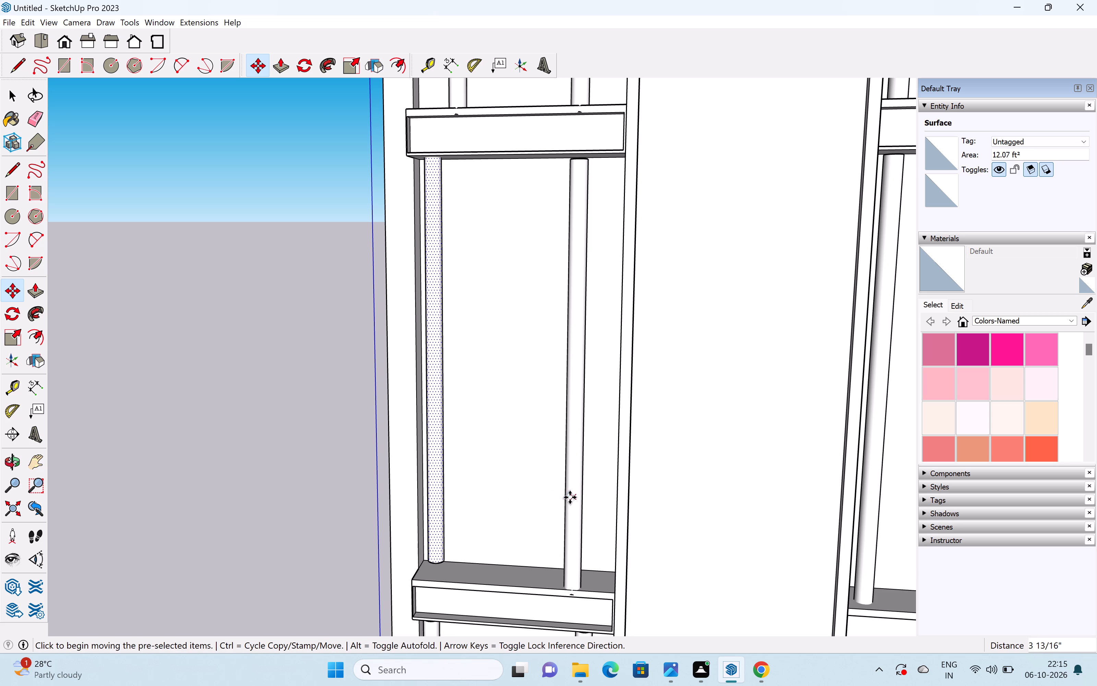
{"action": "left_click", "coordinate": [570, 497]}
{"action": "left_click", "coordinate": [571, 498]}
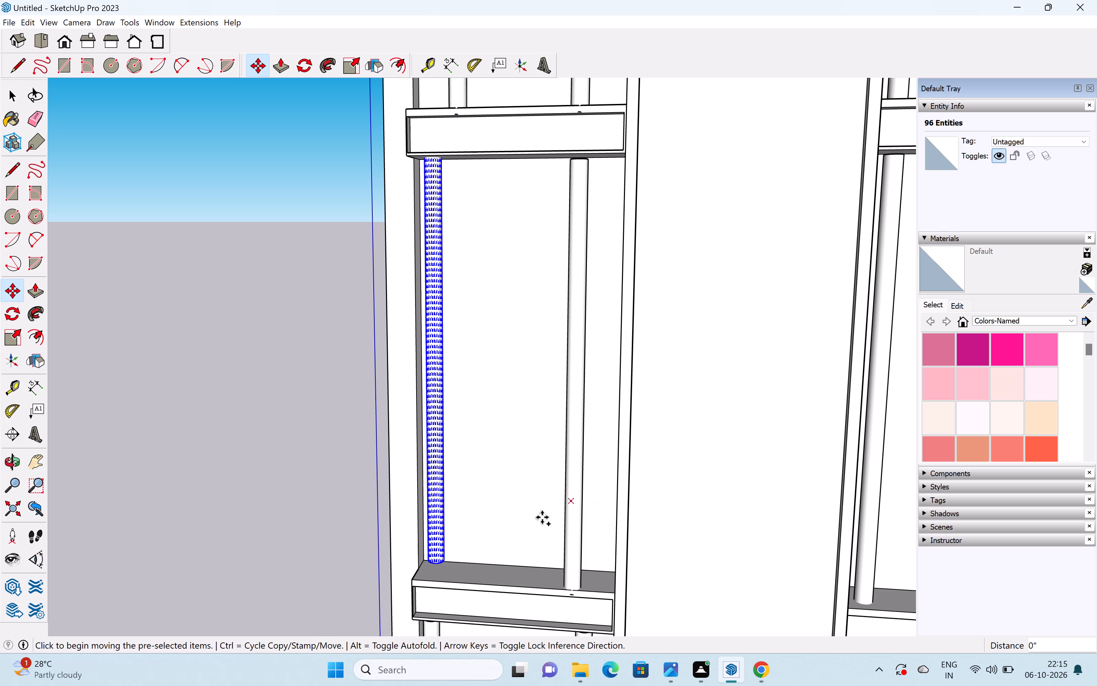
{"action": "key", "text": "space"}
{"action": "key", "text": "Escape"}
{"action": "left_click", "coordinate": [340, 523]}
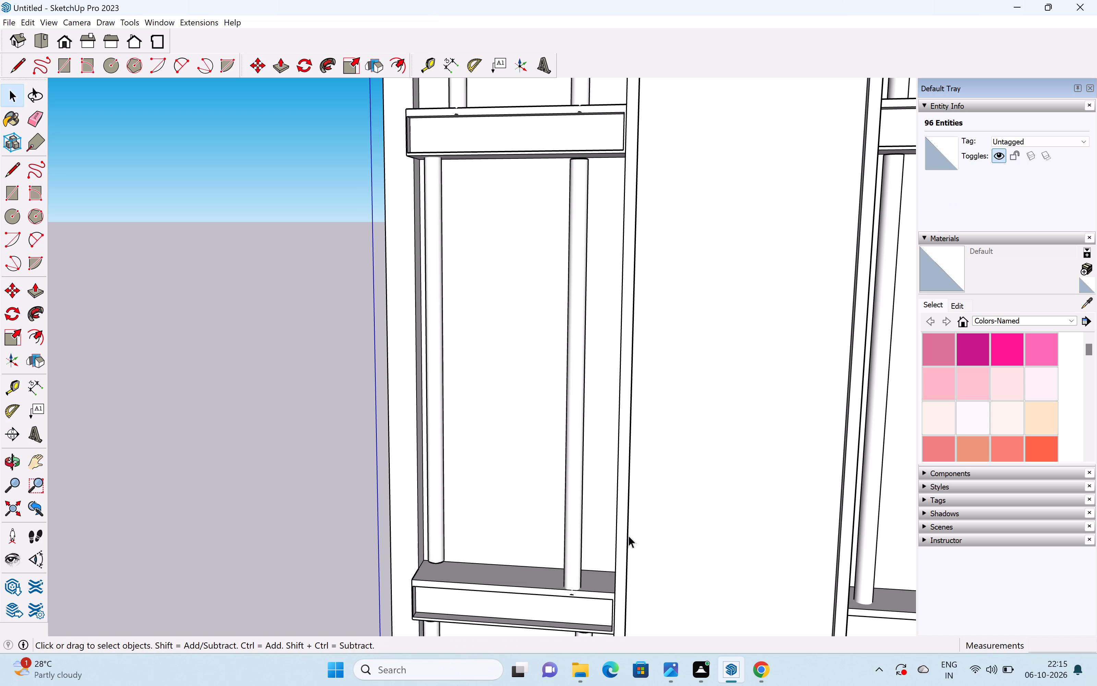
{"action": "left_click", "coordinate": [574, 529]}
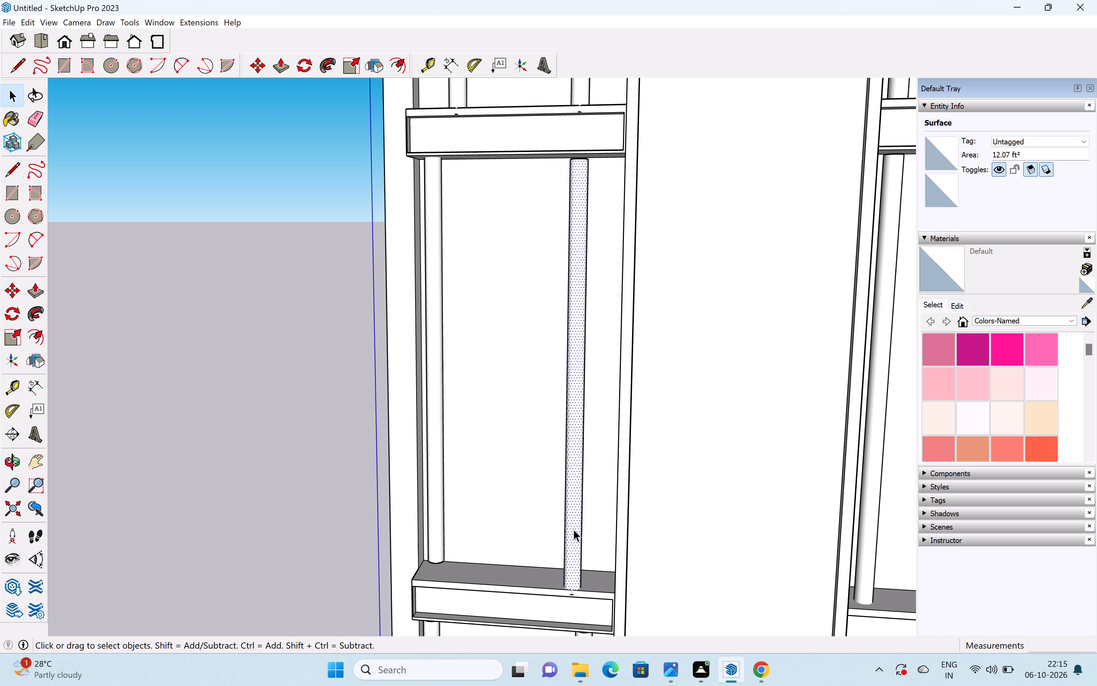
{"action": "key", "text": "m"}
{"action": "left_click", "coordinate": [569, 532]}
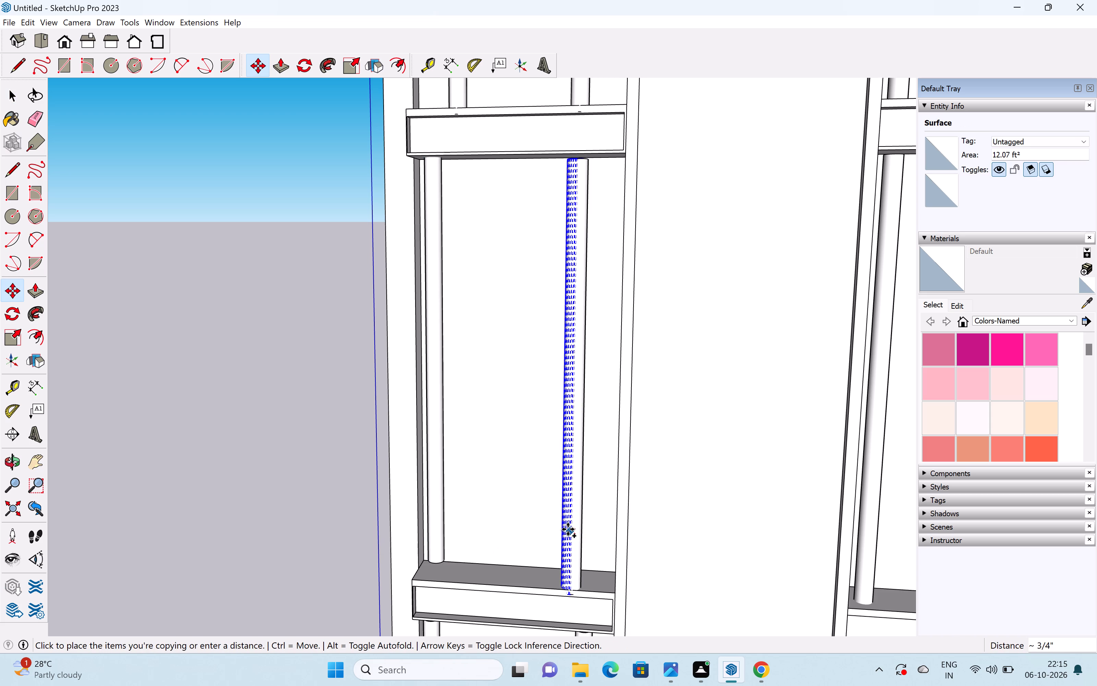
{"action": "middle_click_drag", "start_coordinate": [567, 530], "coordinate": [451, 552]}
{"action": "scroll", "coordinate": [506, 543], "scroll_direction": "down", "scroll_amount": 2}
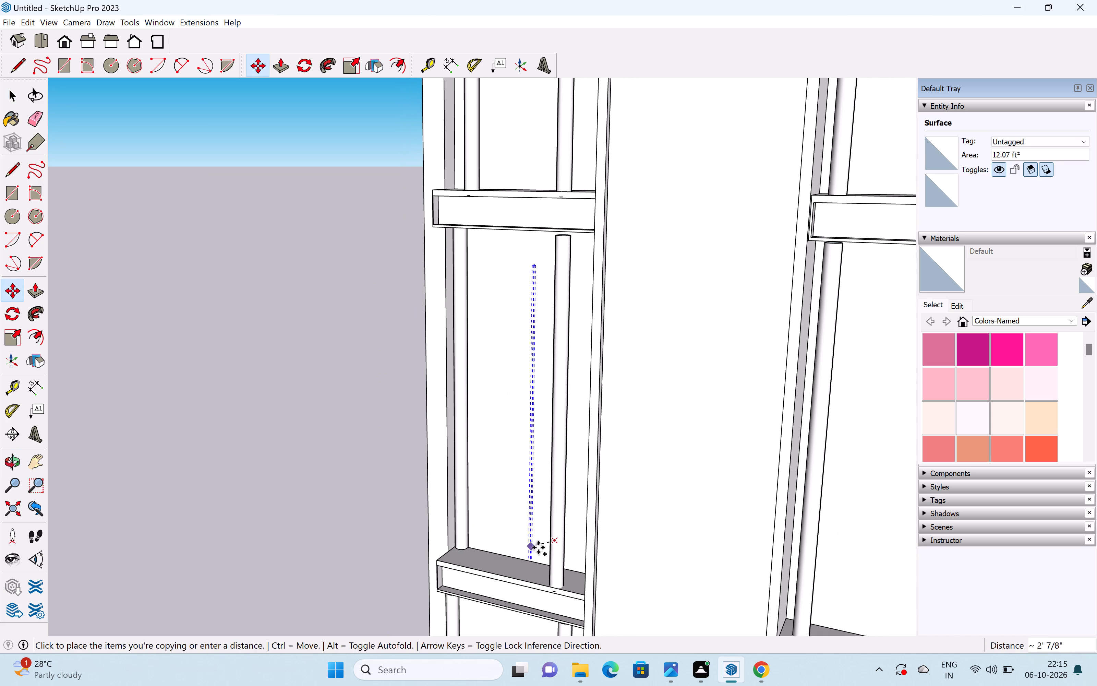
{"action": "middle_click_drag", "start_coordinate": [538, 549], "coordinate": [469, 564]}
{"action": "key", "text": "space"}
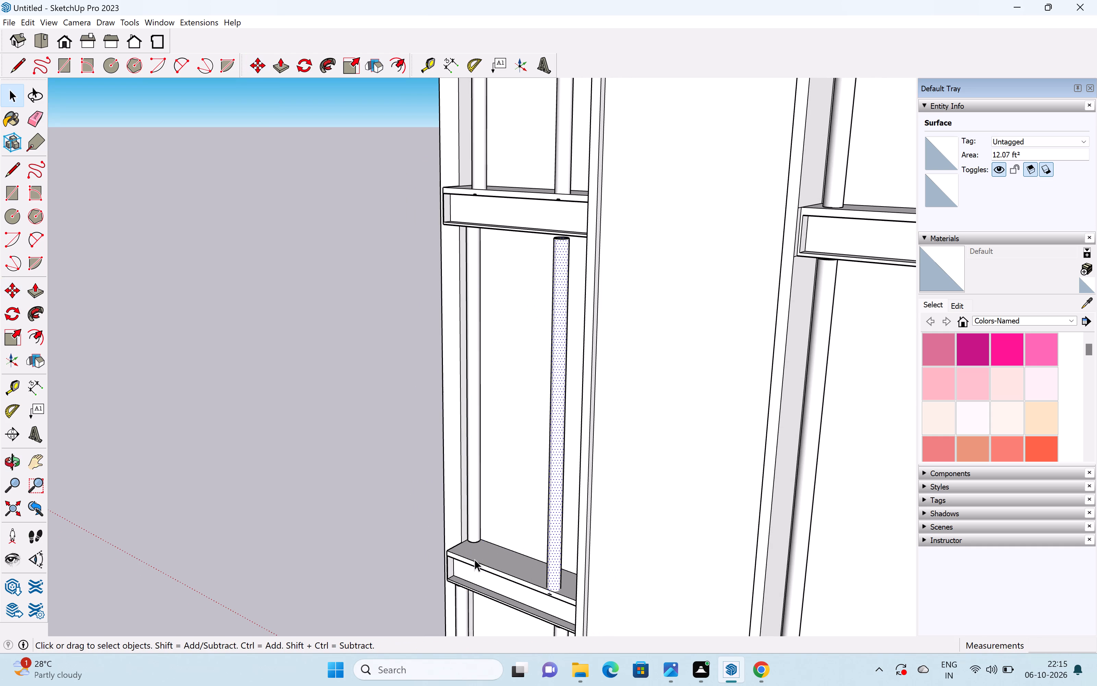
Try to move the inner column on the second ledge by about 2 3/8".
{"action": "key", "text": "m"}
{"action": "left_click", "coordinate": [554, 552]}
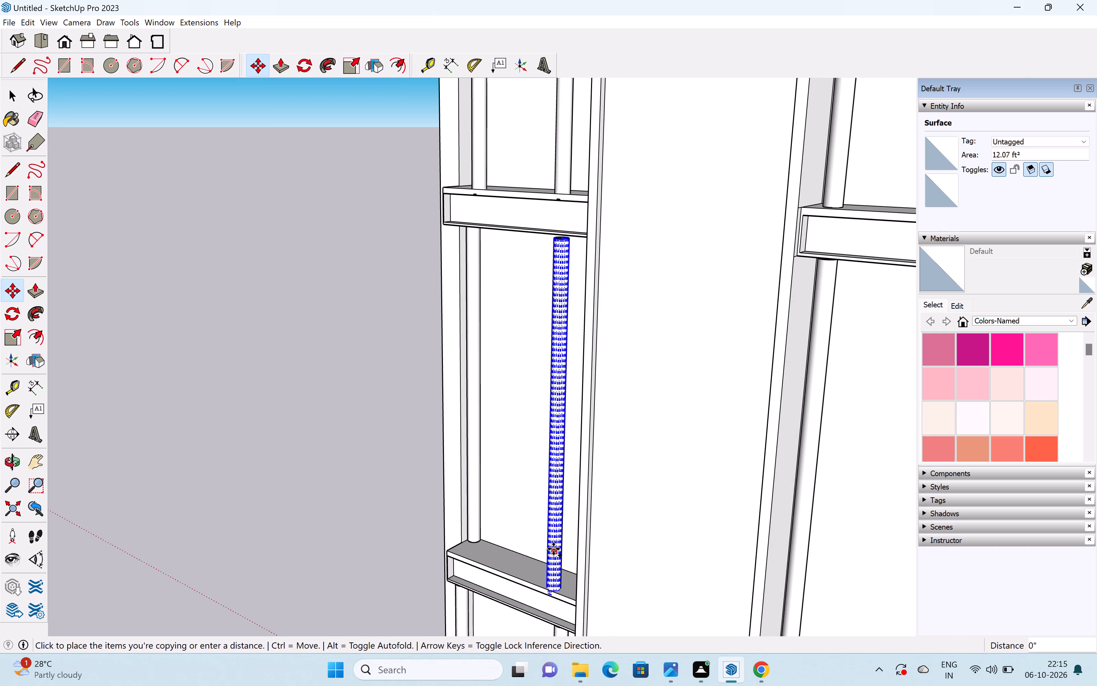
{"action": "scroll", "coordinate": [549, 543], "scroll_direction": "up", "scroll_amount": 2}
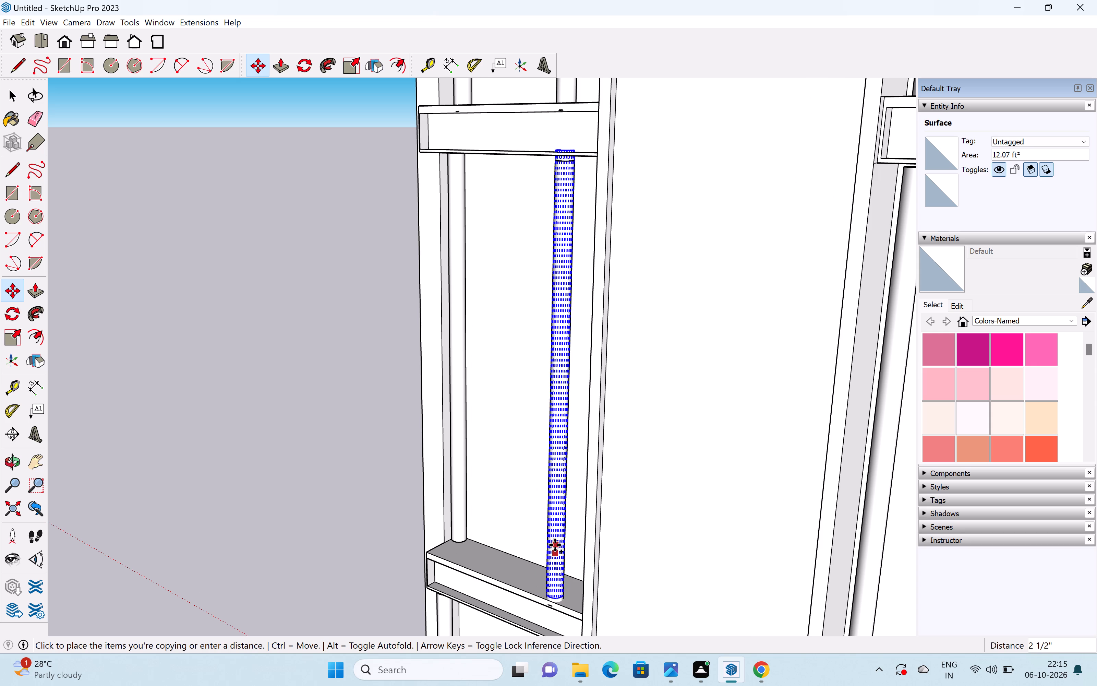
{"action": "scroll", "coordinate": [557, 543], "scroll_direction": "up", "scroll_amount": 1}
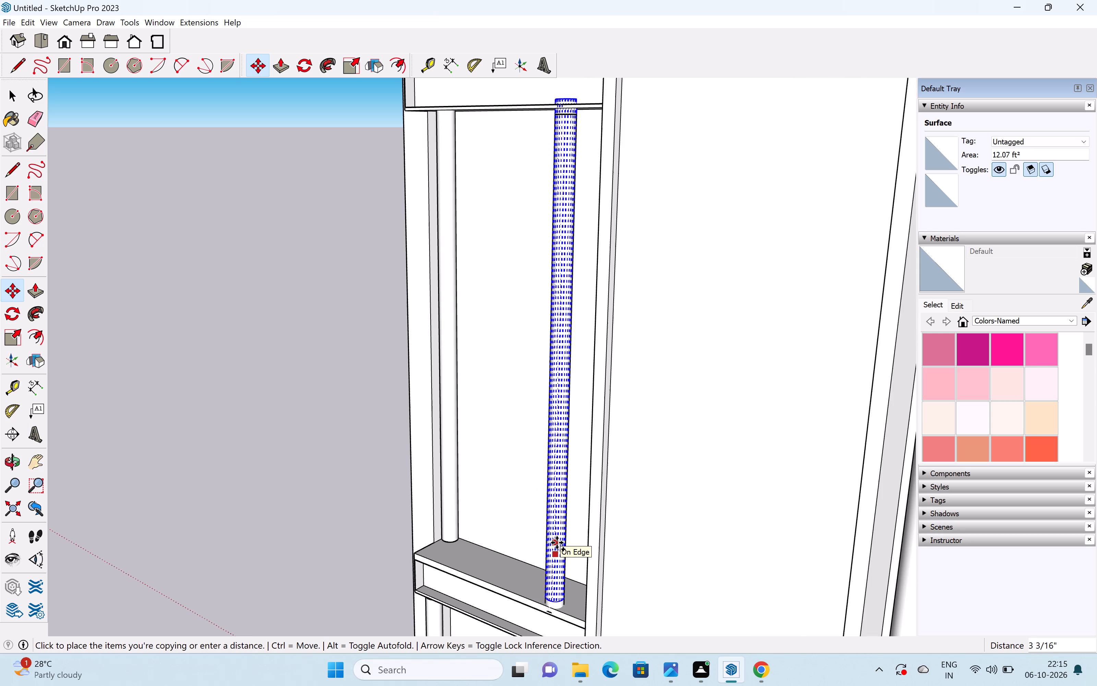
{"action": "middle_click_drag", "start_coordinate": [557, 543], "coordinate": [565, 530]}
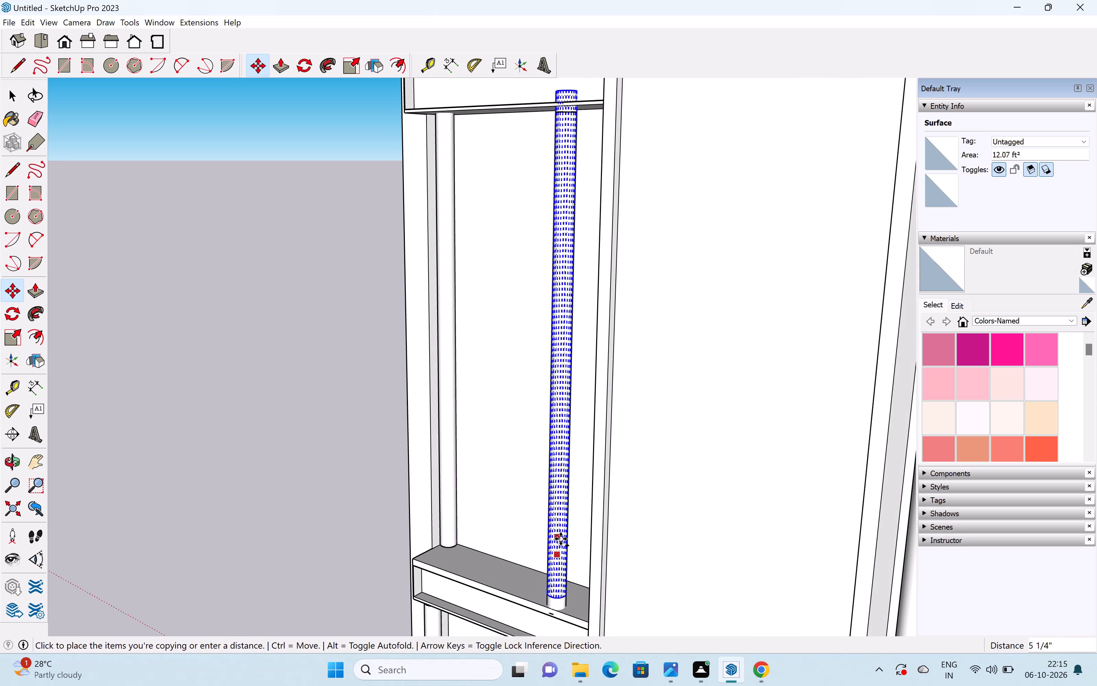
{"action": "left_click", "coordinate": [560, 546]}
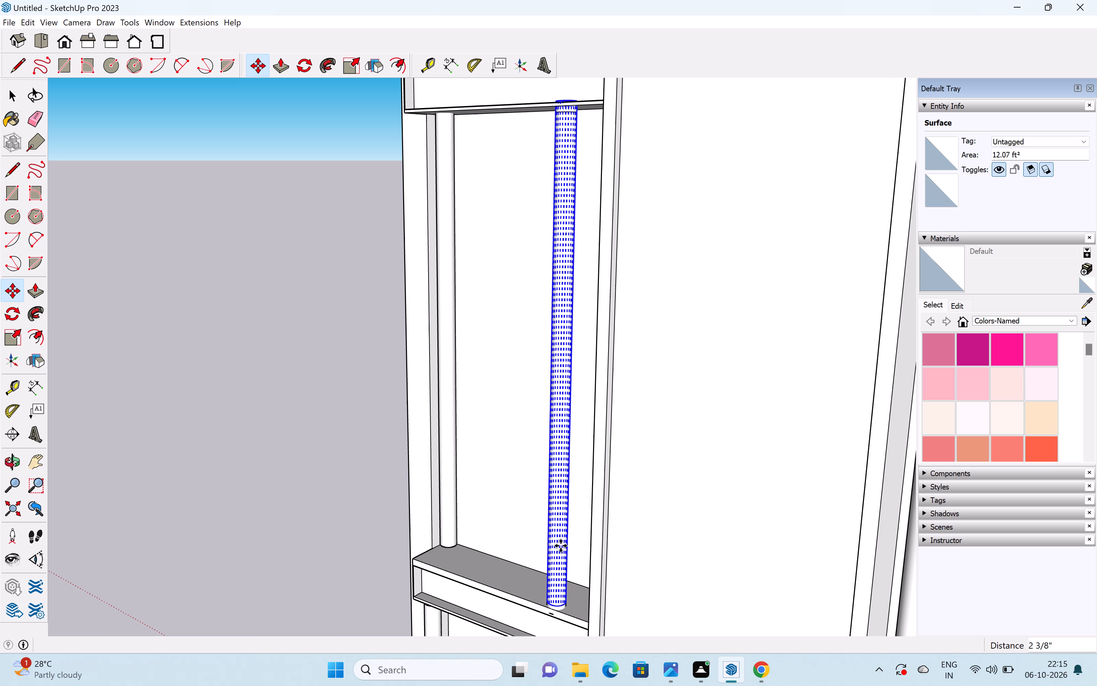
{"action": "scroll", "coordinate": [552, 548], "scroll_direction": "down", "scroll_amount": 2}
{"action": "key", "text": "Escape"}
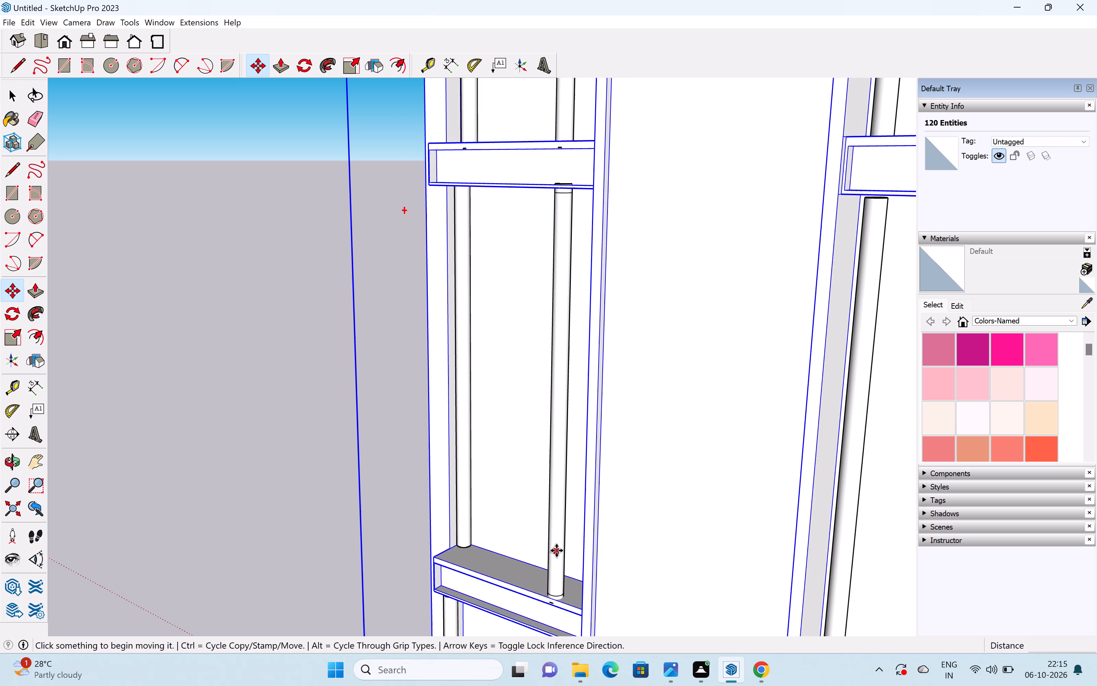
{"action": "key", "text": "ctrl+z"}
Adjust the inner column's position on the second ledge by about 2 3/16", plus about 1 1/8" along the red axis.
{"action": "key", "text": "space"}
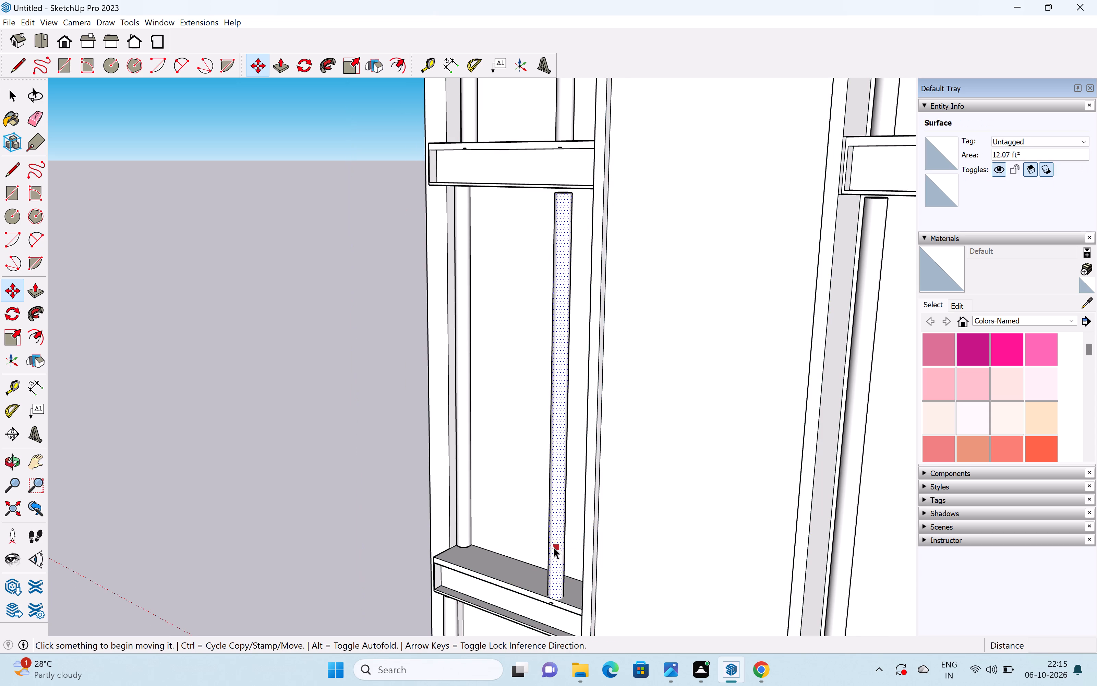
{"action": "left_click", "coordinate": [553, 546]}
{"action": "key", "text": "m"}
{"action": "left_click_drag", "start_coordinate": [554, 546], "coordinate": [554, 543]}
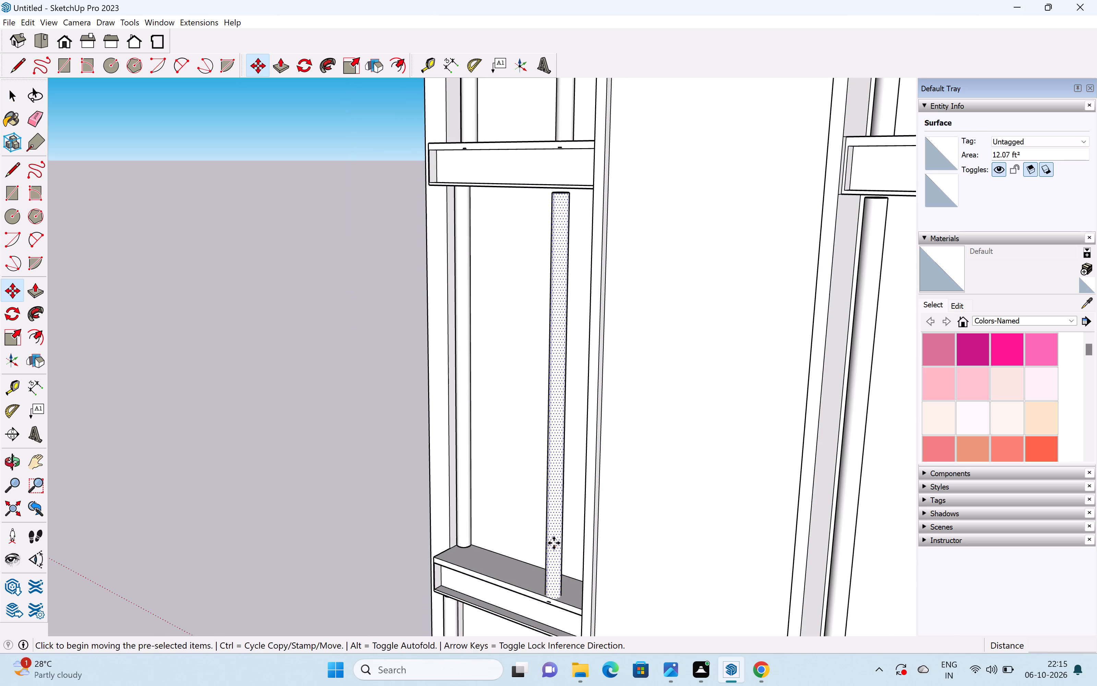
{"action": "left_click_drag", "start_coordinate": [554, 543], "coordinate": [556, 536]}
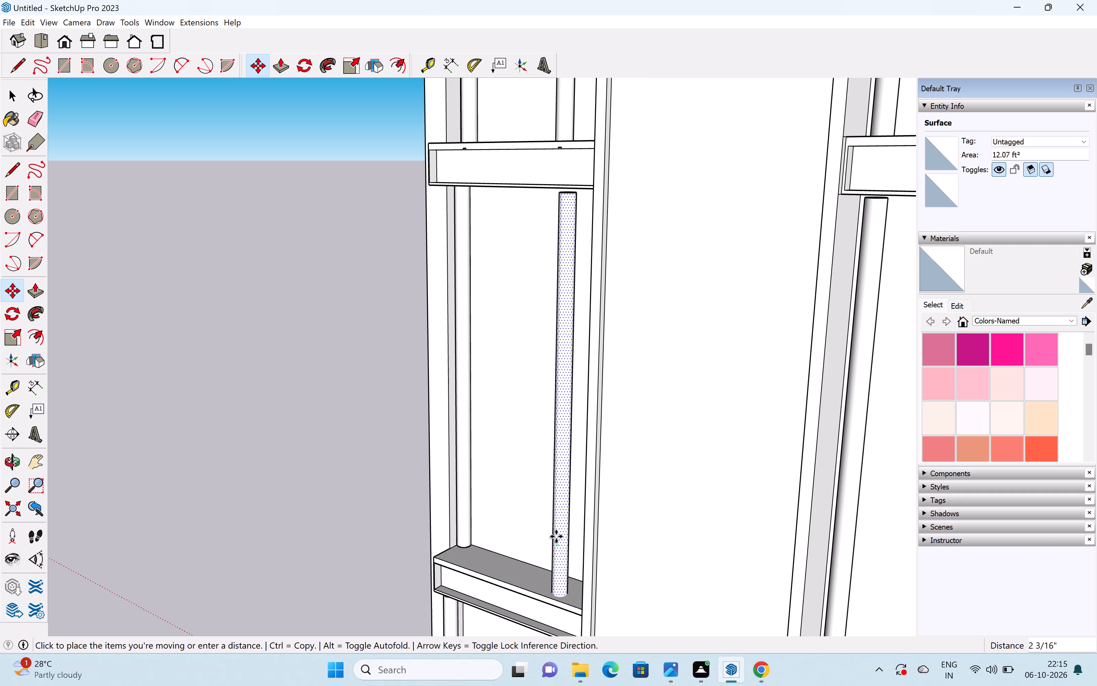
{"action": "scroll", "coordinate": [590, 207], "scroll_direction": "up", "scroll_amount": 3}
{"action": "scroll", "coordinate": [582, 210], "scroll_direction": "down", "scroll_amount": 3}
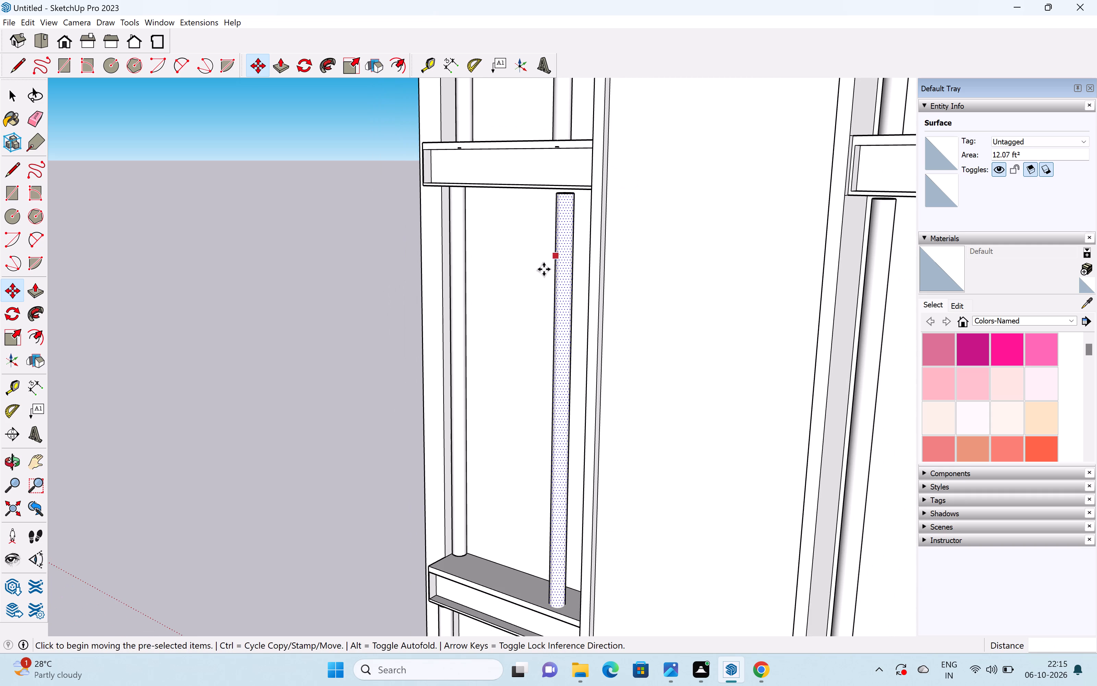
{"action": "middle_click_drag", "start_coordinate": [545, 261], "coordinate": [556, 216], "text": "shift"}
{"action": "left_click", "coordinate": [572, 507]}
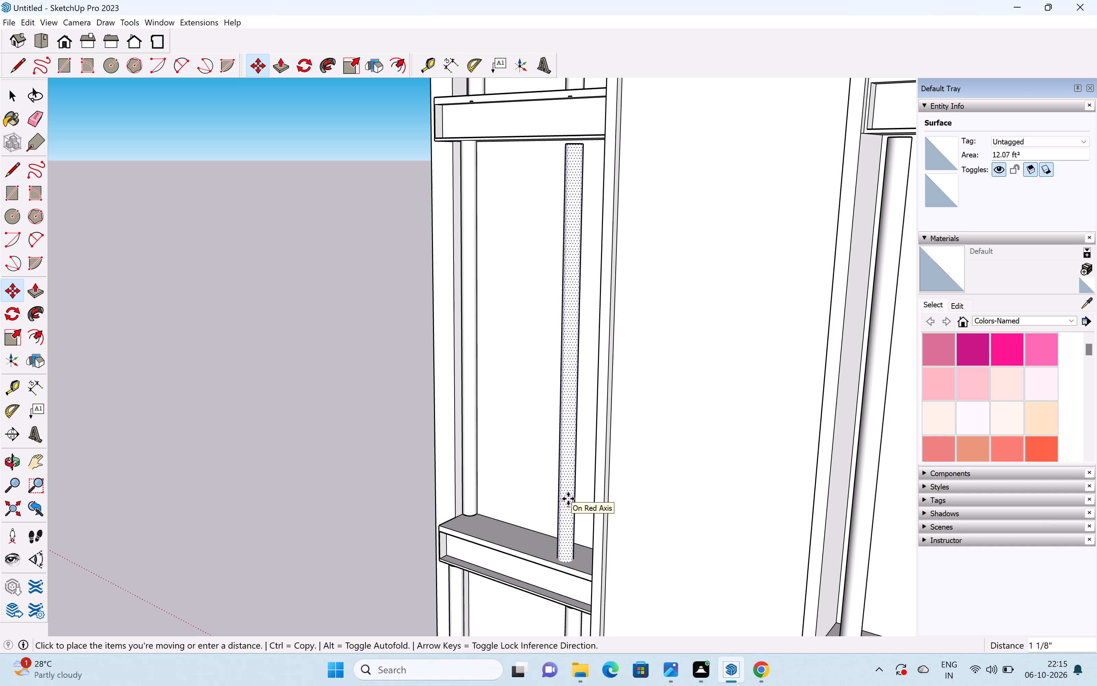
{"action": "left_click", "coordinate": [568, 499]}
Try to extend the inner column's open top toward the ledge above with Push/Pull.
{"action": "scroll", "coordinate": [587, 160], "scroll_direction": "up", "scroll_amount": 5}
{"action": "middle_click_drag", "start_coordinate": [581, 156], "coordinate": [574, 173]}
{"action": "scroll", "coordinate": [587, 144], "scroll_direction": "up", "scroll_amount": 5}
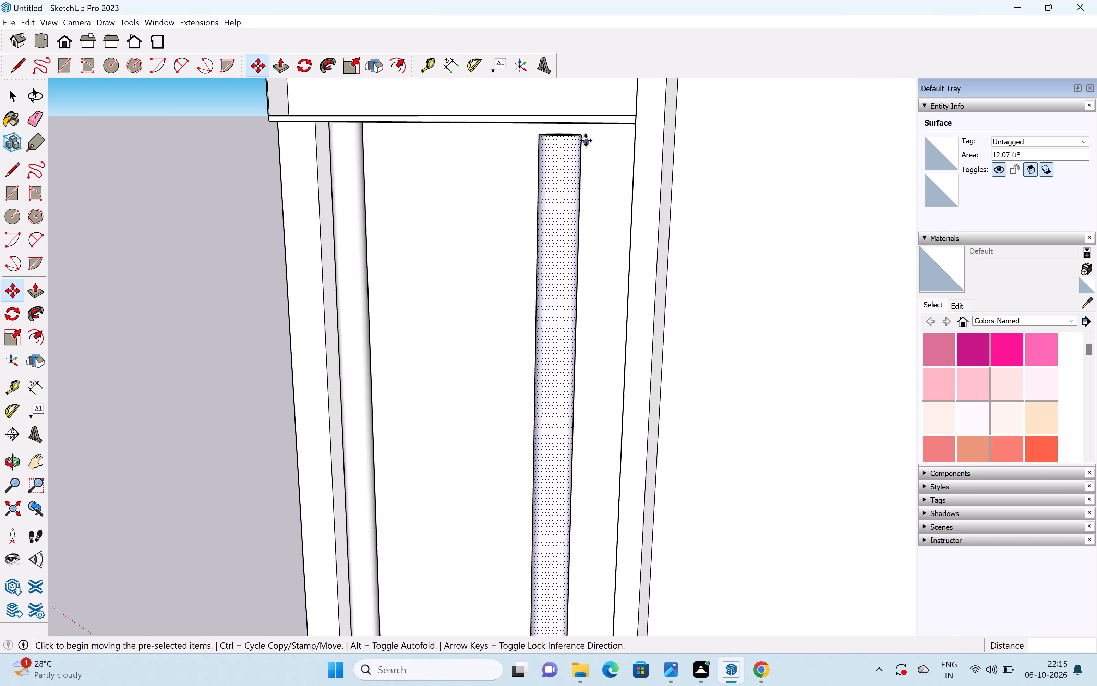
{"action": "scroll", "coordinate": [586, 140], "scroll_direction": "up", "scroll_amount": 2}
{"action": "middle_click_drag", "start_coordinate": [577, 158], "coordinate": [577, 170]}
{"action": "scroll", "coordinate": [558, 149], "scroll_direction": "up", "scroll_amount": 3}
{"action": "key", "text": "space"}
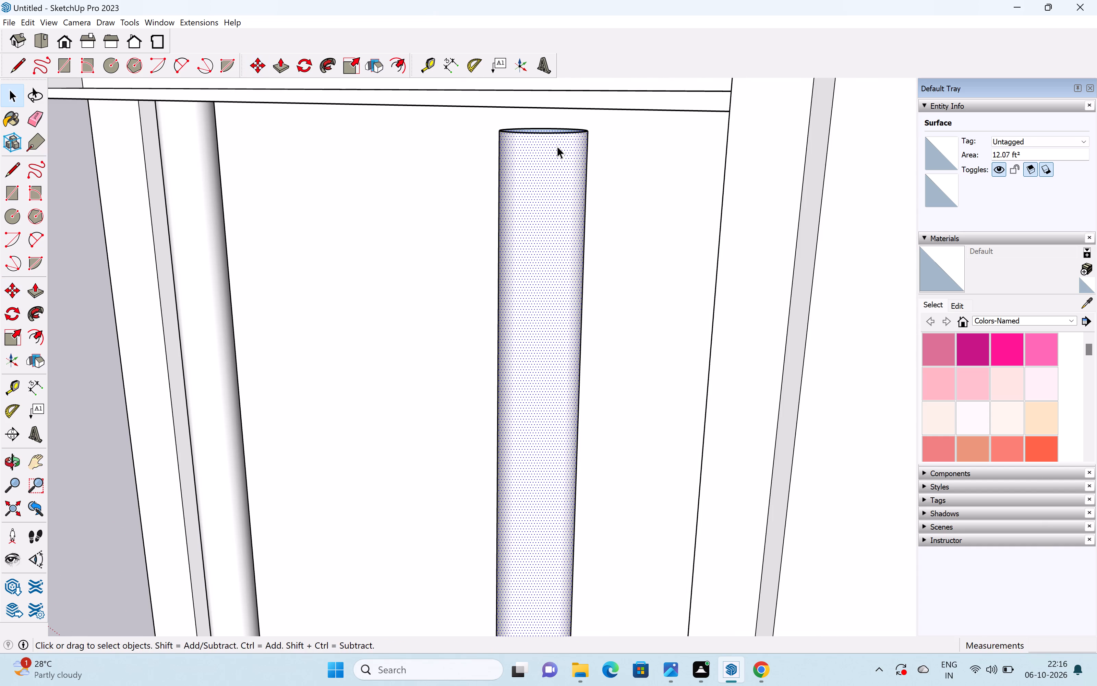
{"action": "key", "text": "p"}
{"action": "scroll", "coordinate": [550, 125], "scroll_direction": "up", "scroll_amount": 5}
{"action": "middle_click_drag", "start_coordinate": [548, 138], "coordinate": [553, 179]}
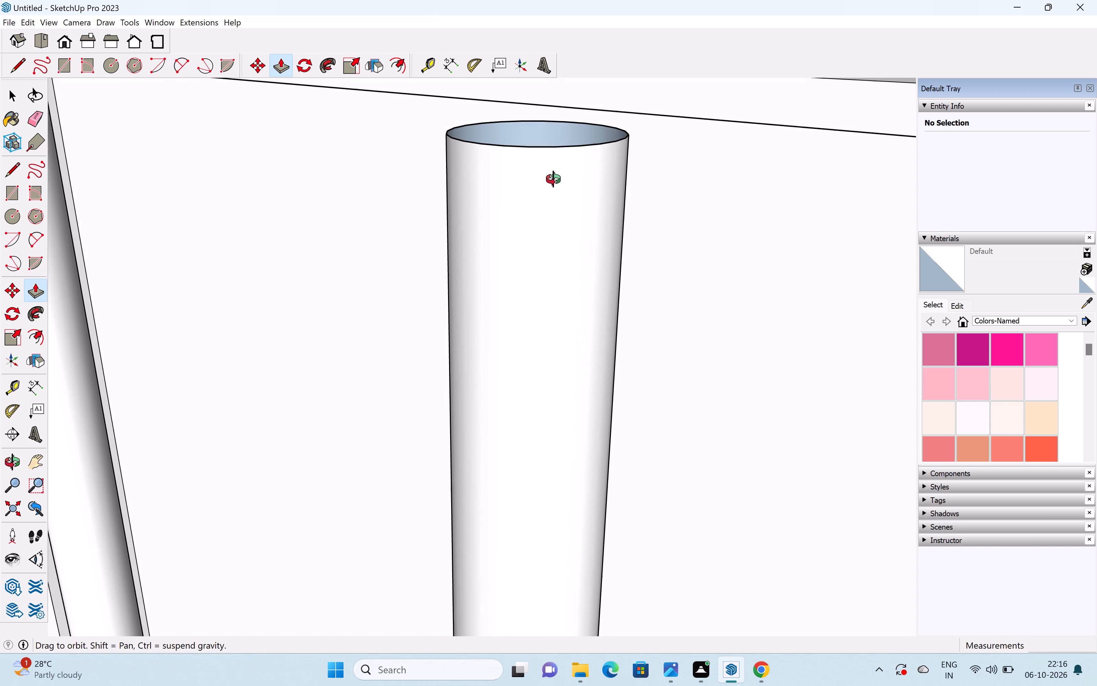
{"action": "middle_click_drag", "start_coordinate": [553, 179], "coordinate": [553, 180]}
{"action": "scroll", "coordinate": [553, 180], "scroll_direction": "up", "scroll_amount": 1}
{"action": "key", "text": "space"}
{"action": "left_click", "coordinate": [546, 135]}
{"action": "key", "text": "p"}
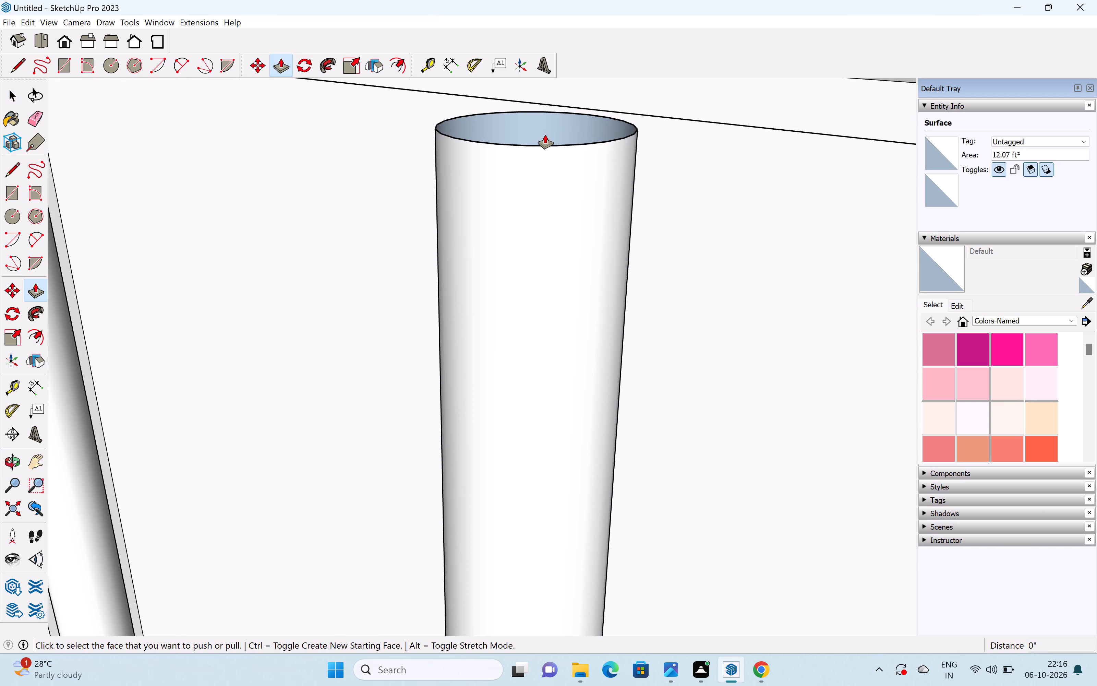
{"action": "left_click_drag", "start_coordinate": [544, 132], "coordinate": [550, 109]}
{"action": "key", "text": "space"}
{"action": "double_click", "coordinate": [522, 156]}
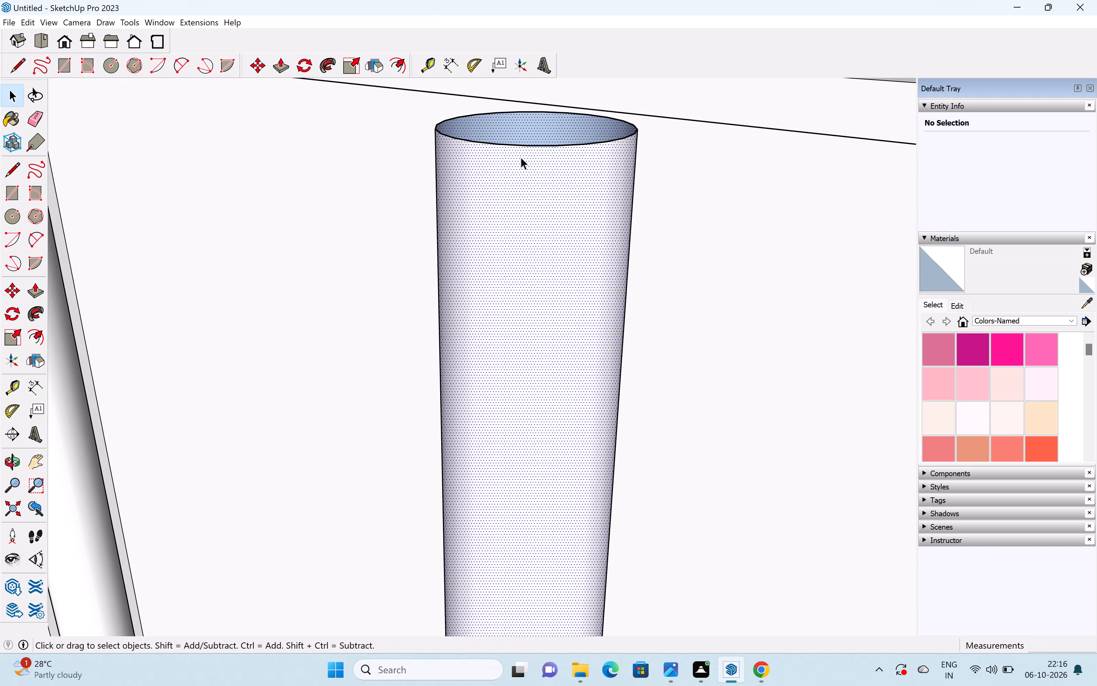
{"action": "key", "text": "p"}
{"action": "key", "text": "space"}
Move the inner column on the second ledge up about 1 5/16" so its top meets the underside of the ledge above.
{"action": "scroll", "coordinate": [527, 134], "scroll_direction": "down", "scroll_amount": 3}
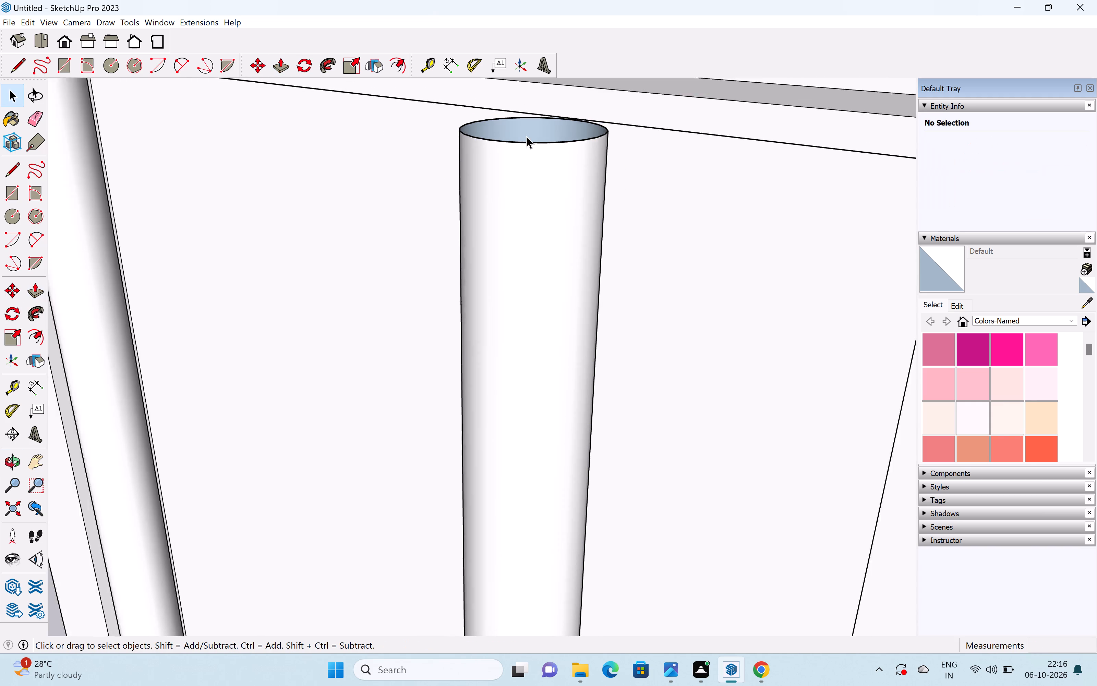
{"action": "scroll", "coordinate": [526, 136], "scroll_direction": "down", "scroll_amount": 15}
{"action": "middle_click_drag", "start_coordinate": [531, 176], "coordinate": [527, 126]}
{"action": "left_click", "coordinate": [526, 188]}
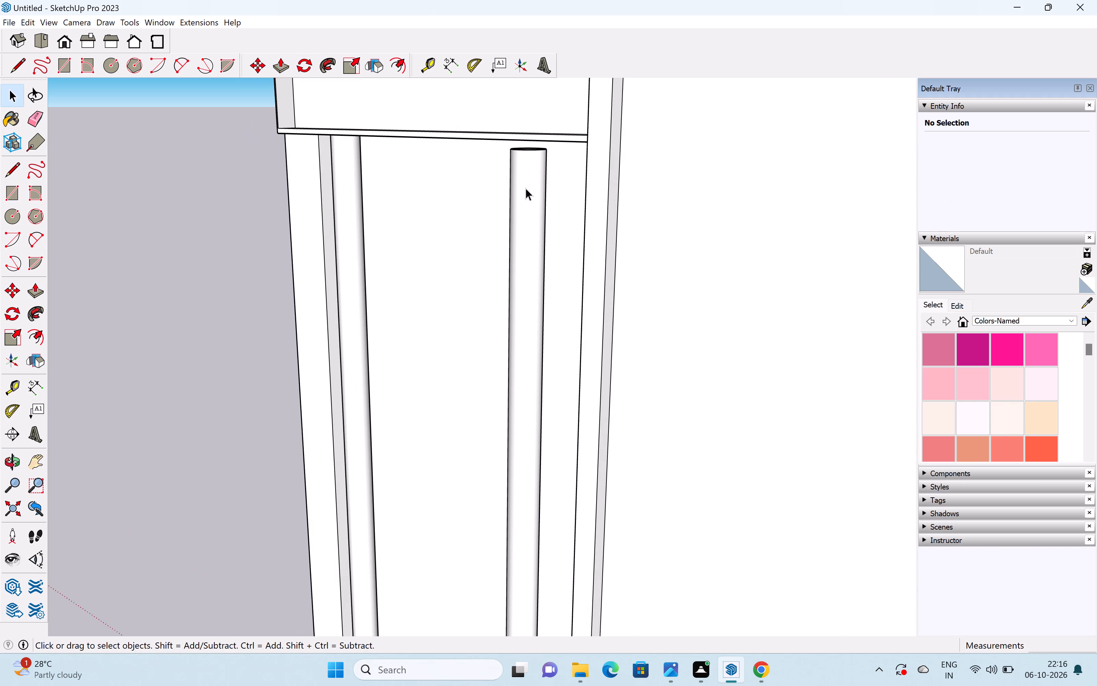
{"action": "left_click_drag", "start_coordinate": [526, 188], "coordinate": [526, 182]}
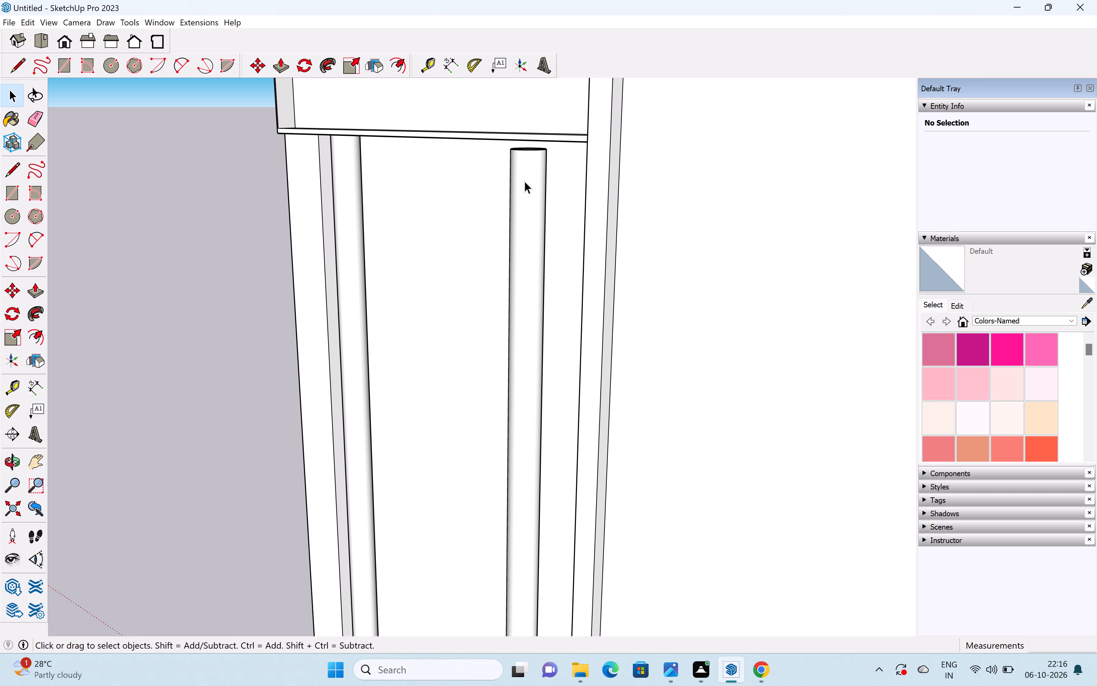
{"action": "left_click", "coordinate": [525, 181]}
{"action": "key", "text": "m"}
{"action": "left_click_drag", "start_coordinate": [525, 181], "coordinate": [525, 170]}
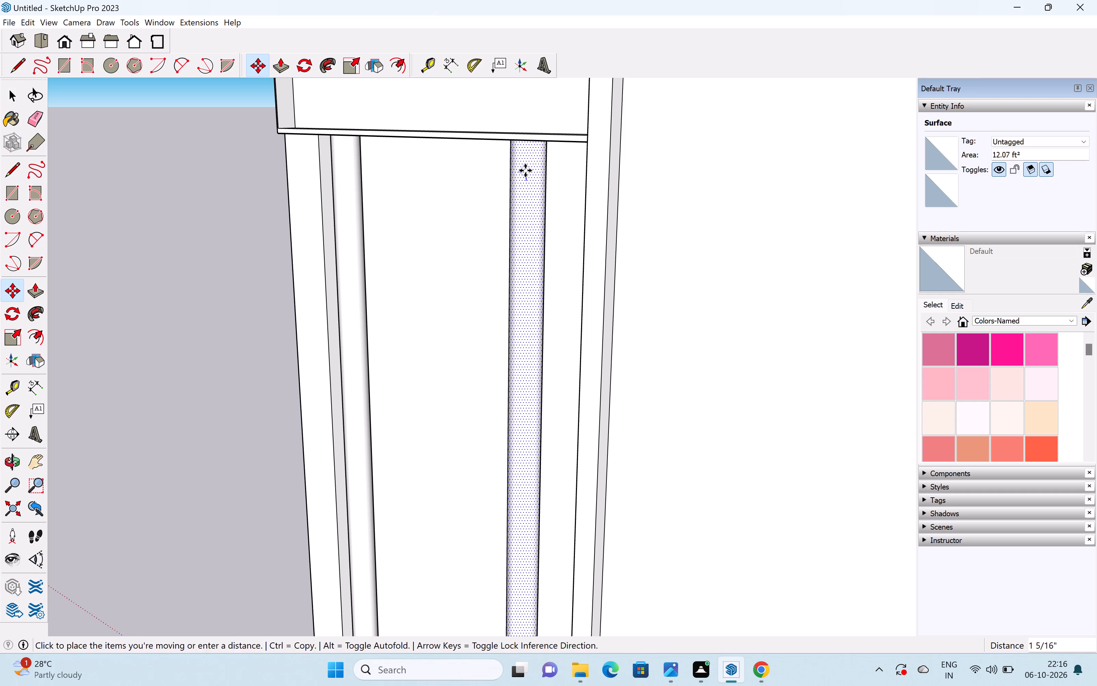
{"action": "left_click", "coordinate": [525, 170]}
{"action": "scroll", "coordinate": [525, 176], "scroll_direction": "down", "scroll_amount": 12}
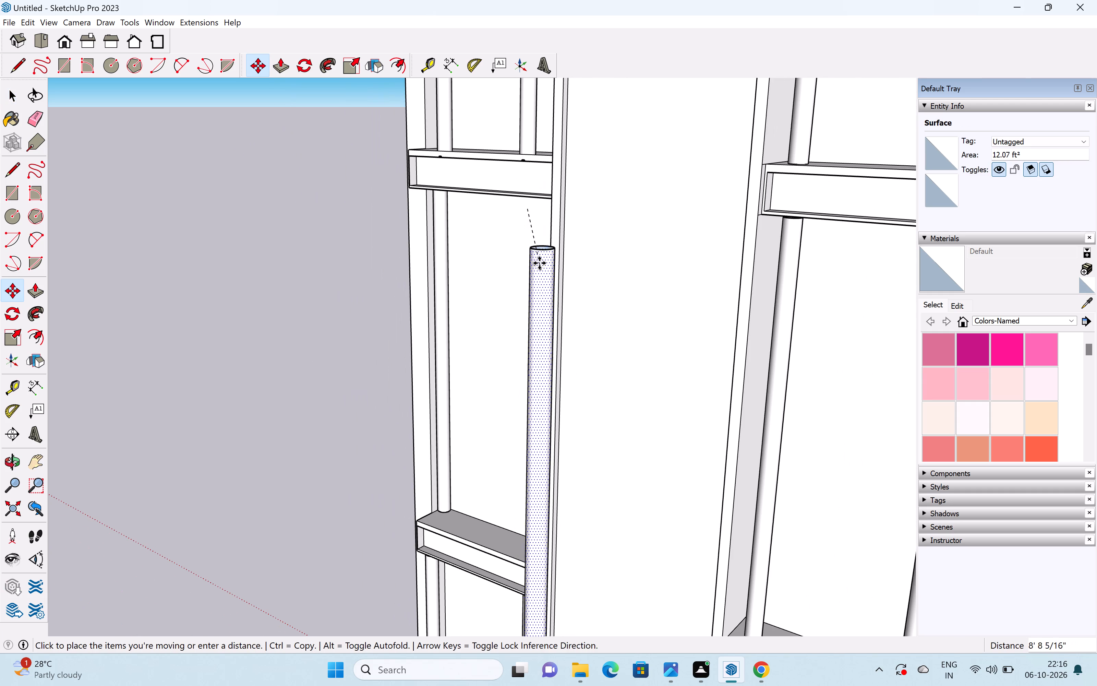
{"action": "scroll", "coordinate": [528, 233], "scroll_direction": "up", "scroll_amount": 7}
{"action": "middle_click_drag", "start_coordinate": [527, 221], "coordinate": [525, 186], "text": "shift"}
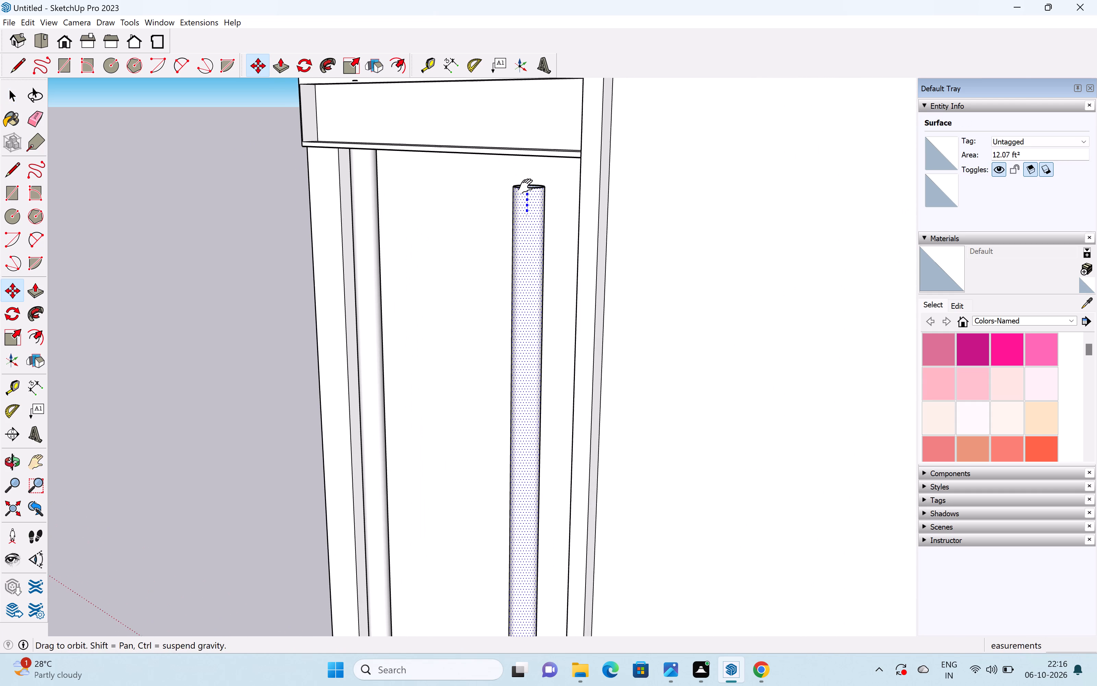
{"action": "middle_click_drag", "start_coordinate": [525, 186], "coordinate": [522, 170], "text": "shift"}
{"action": "left_click", "coordinate": [527, 140]}
{"action": "scroll", "coordinate": [542, 208], "scroll_direction": "down", "scroll_amount": 6}
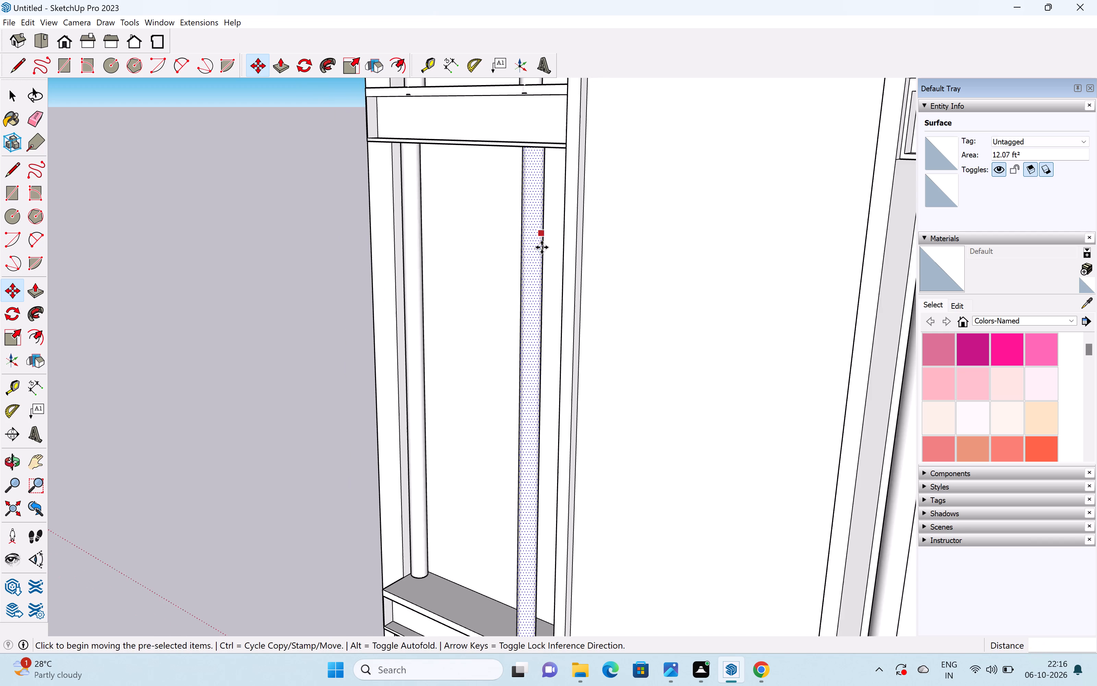
{"action": "scroll", "coordinate": [542, 247], "scroll_direction": "down", "scroll_amount": 12}
{"action": "key", "text": "space"}
Examine the columns on every floor in both bays, from the tower's base up to the roof railing.
{"action": "middle_click_drag", "start_coordinate": [508, 327], "coordinate": [723, 358]}
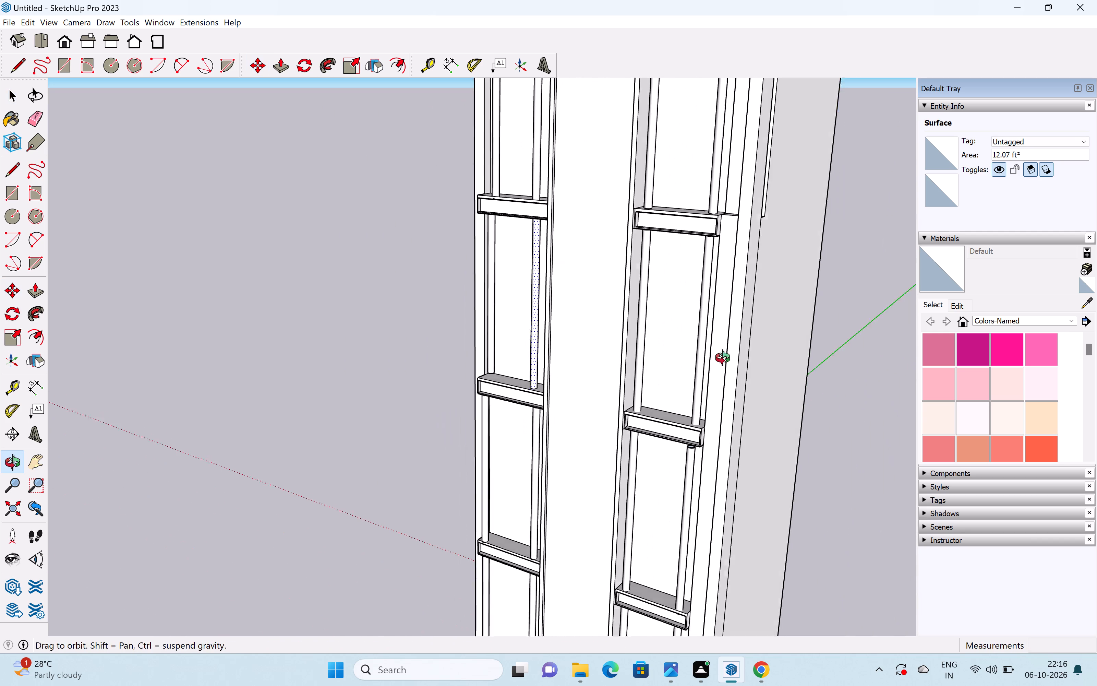
{"action": "middle_click_drag", "start_coordinate": [723, 358], "coordinate": [765, 364]}
{"action": "left_click", "coordinate": [743, 330]}
{"action": "scroll", "coordinate": [827, 296], "scroll_direction": "down", "scroll_amount": 6}
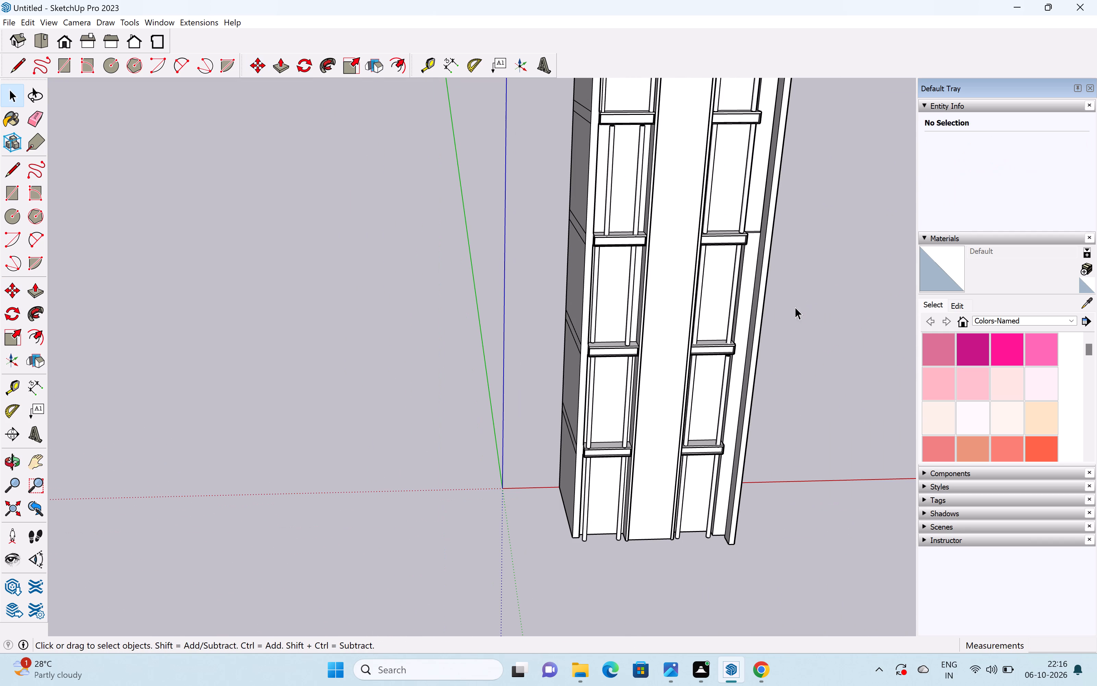
{"action": "middle_click_drag", "start_coordinate": [777, 315], "coordinate": [632, 382], "text": "shift"}
{"action": "middle_click_drag", "start_coordinate": [628, 380], "coordinate": [595, 258]}
{"action": "scroll", "coordinate": [613, 269], "scroll_direction": "down", "scroll_amount": 2}
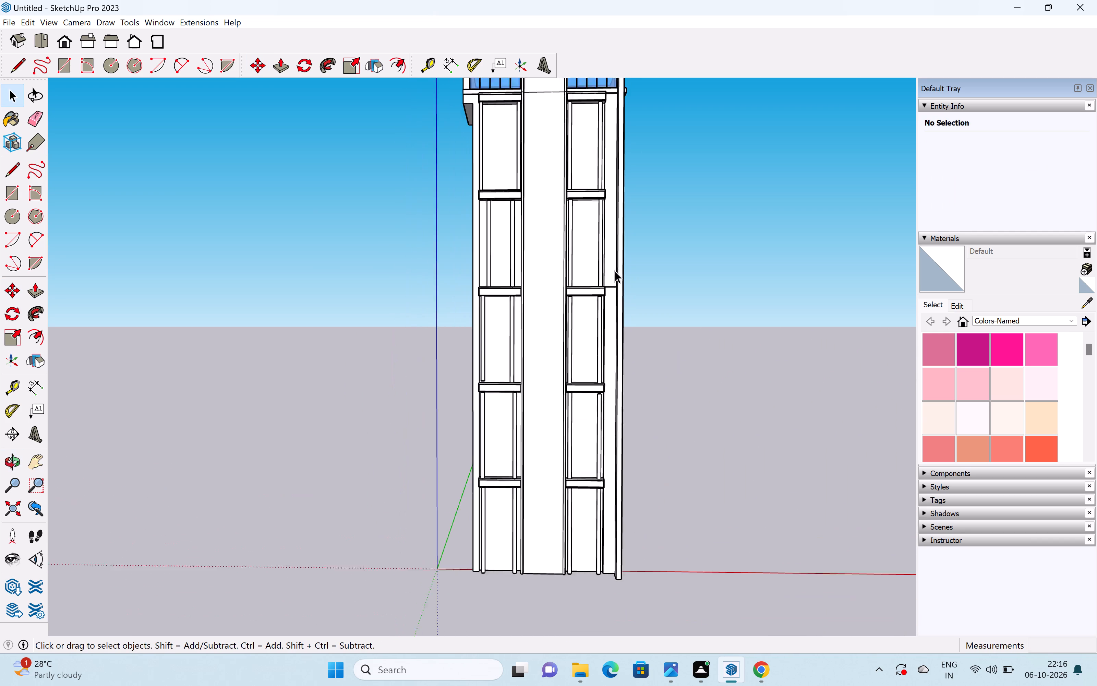
{"action": "scroll", "coordinate": [615, 271], "scroll_direction": "down", "scroll_amount": 2}
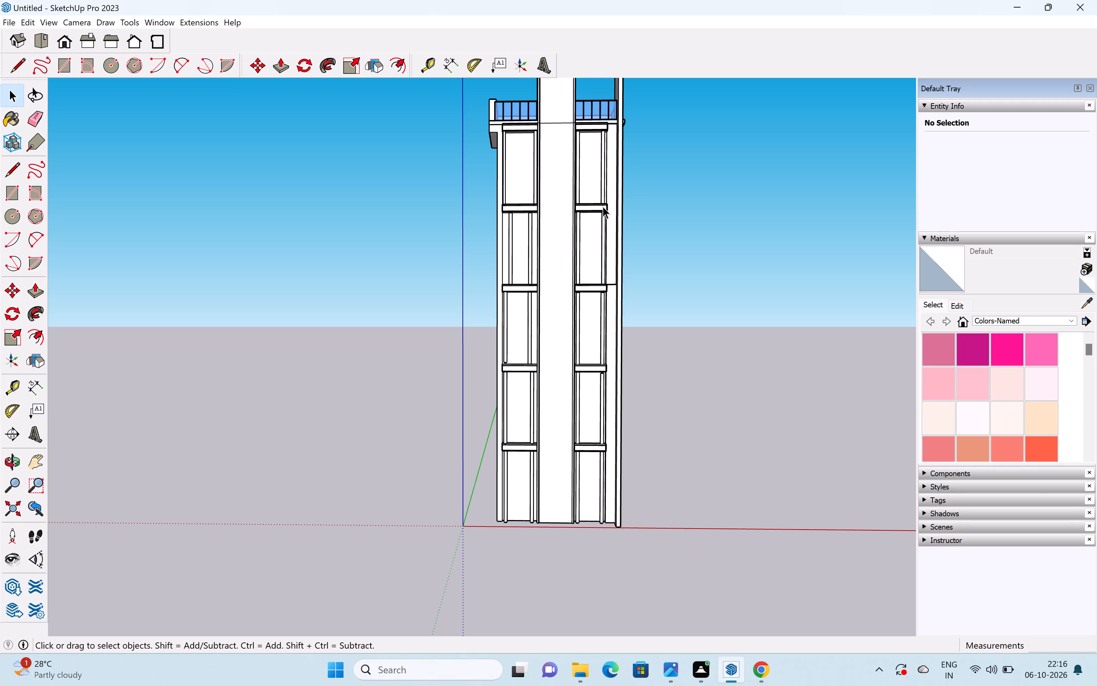
{"action": "middle_click_drag", "start_coordinate": [605, 208], "coordinate": [623, 504], "text": "shift"}
{"action": "scroll", "coordinate": [627, 423], "scroll_direction": "up", "scroll_amount": 1, "text": "shift"}
{"action": "middle_click_drag", "start_coordinate": [626, 412], "coordinate": [626, 218], "text": "shift"}
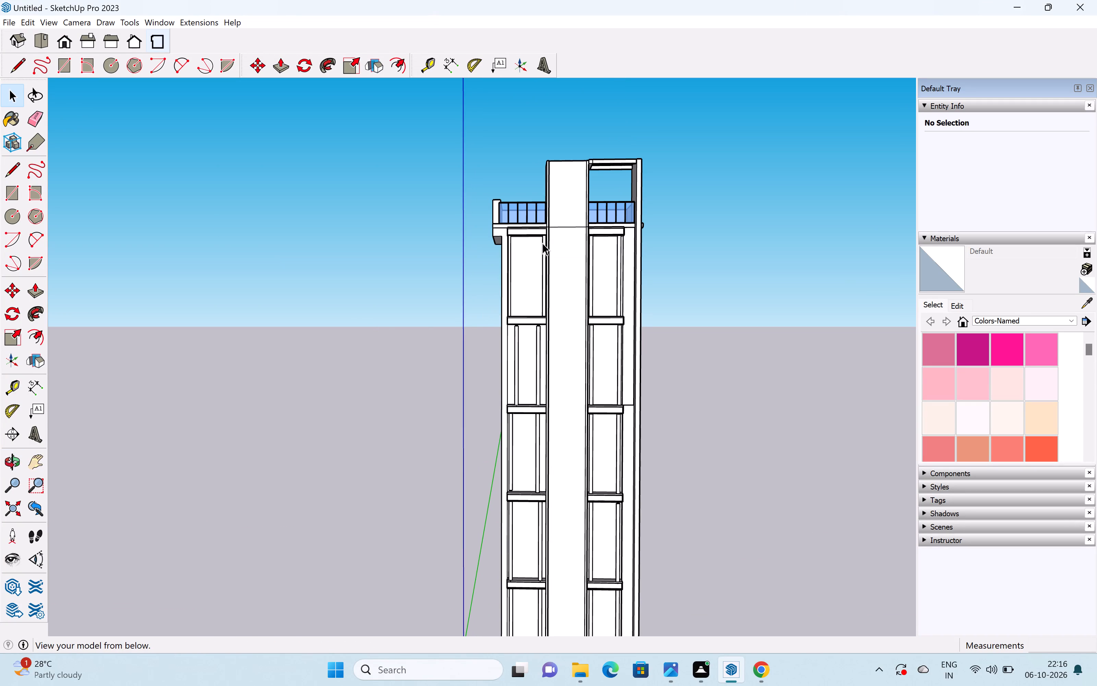
{"action": "middle_click_drag", "start_coordinate": [549, 275], "coordinate": [558, 237], "text": "shift"}
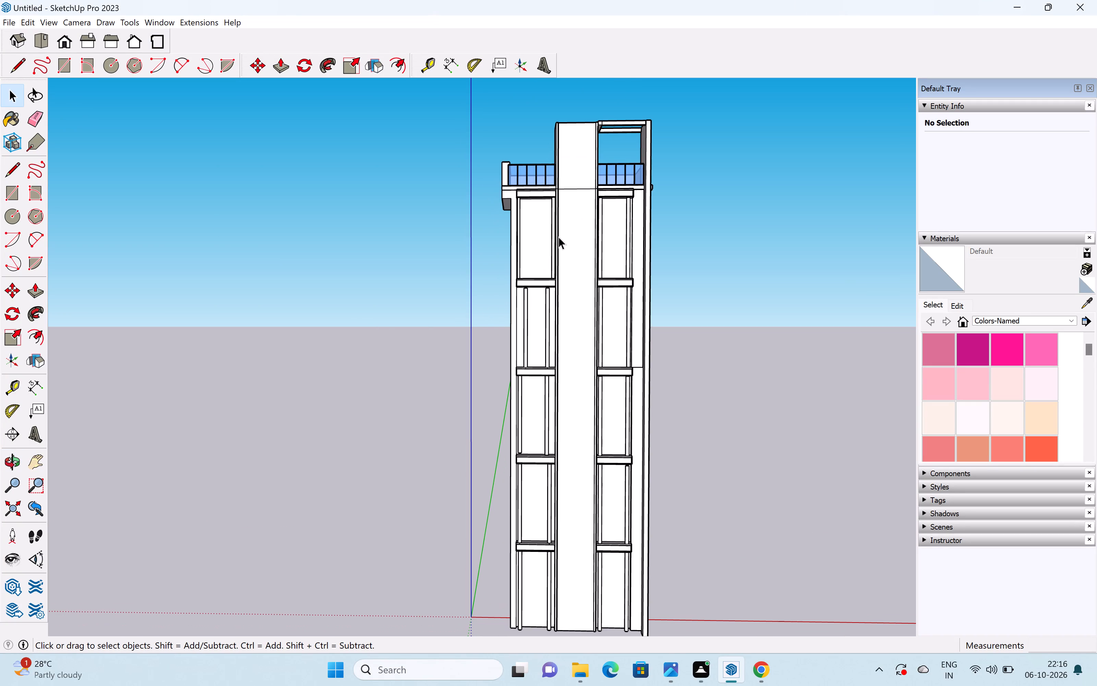
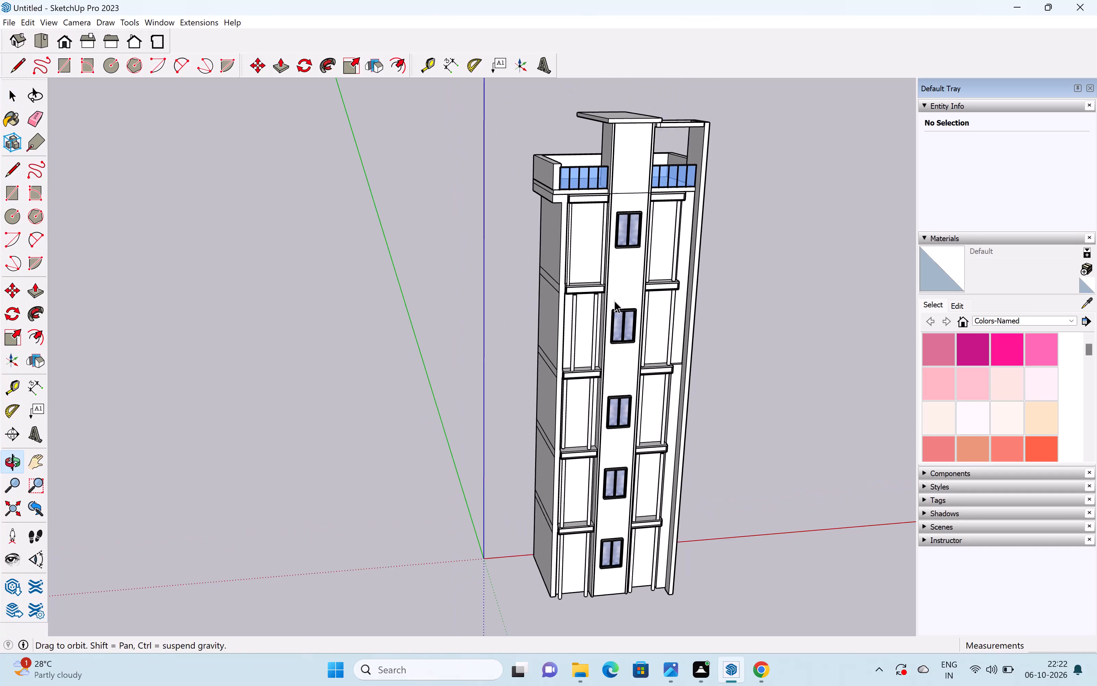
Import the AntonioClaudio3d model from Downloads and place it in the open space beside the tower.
{"action": "scroll", "coordinate": [595, 280], "scroll_direction": "up", "scroll_amount": 2}
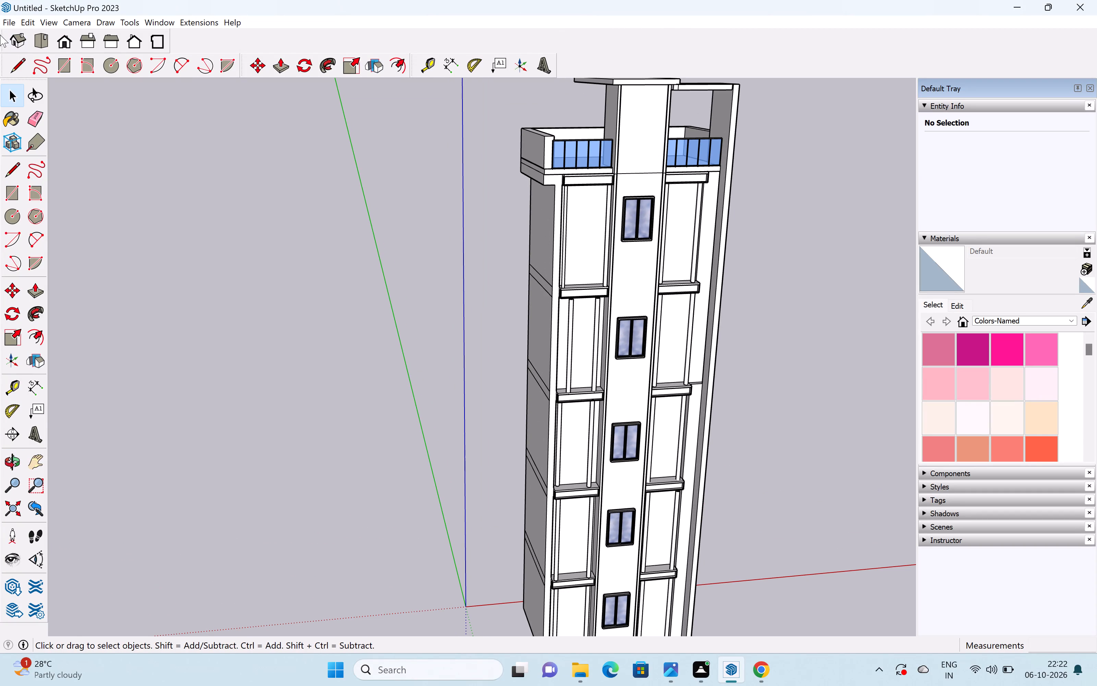
{"action": "left_click", "coordinate": [5, 21]}
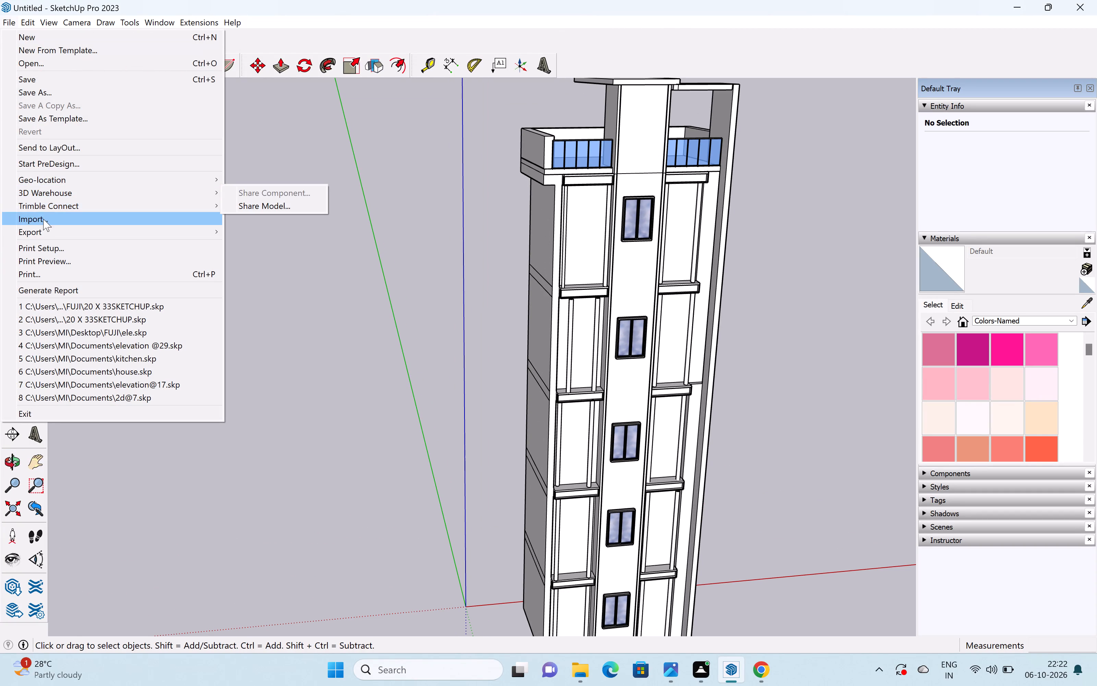
{"action": "left_click", "coordinate": [43, 219]}
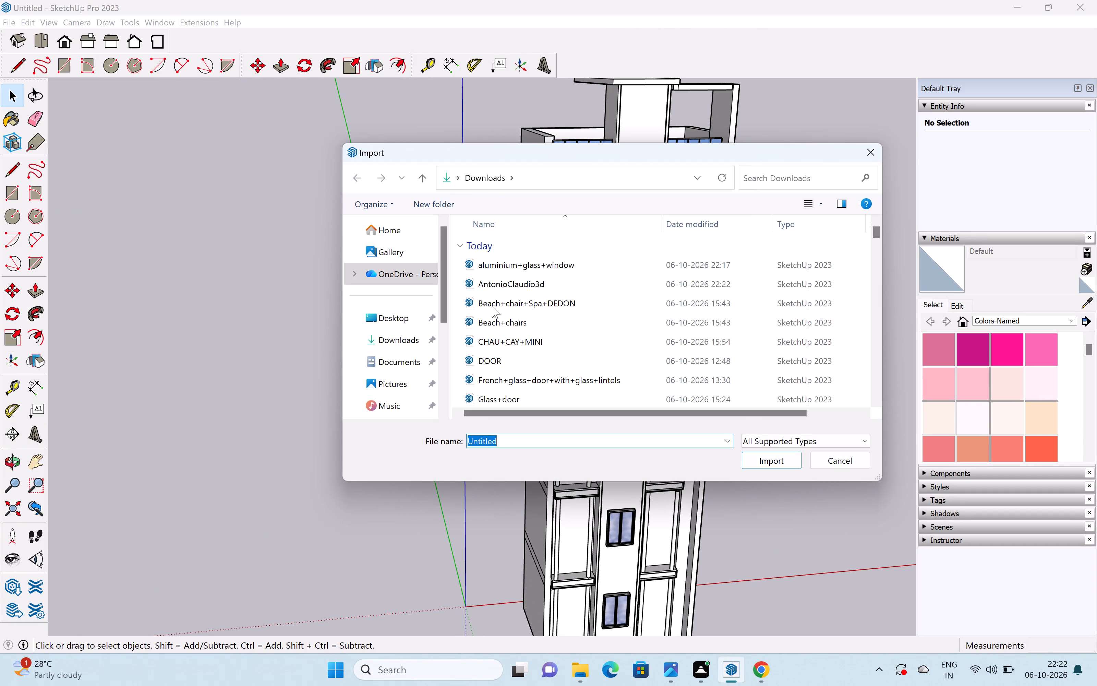
{"action": "left_click", "coordinate": [505, 273]}
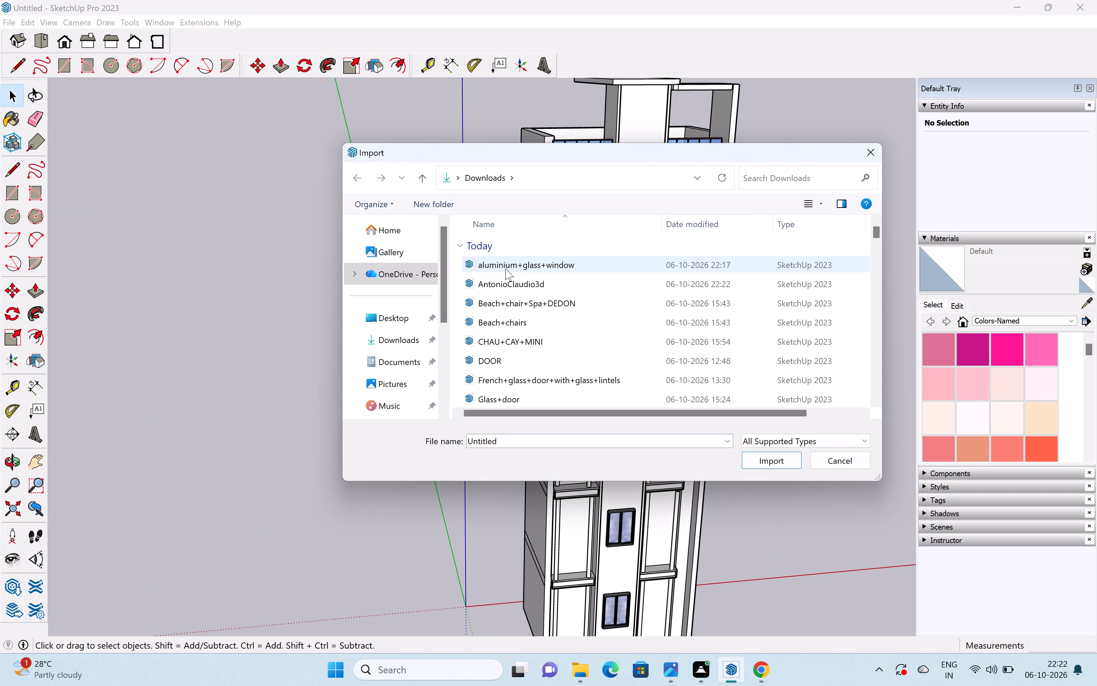
{"action": "left_click", "coordinate": [491, 288]}
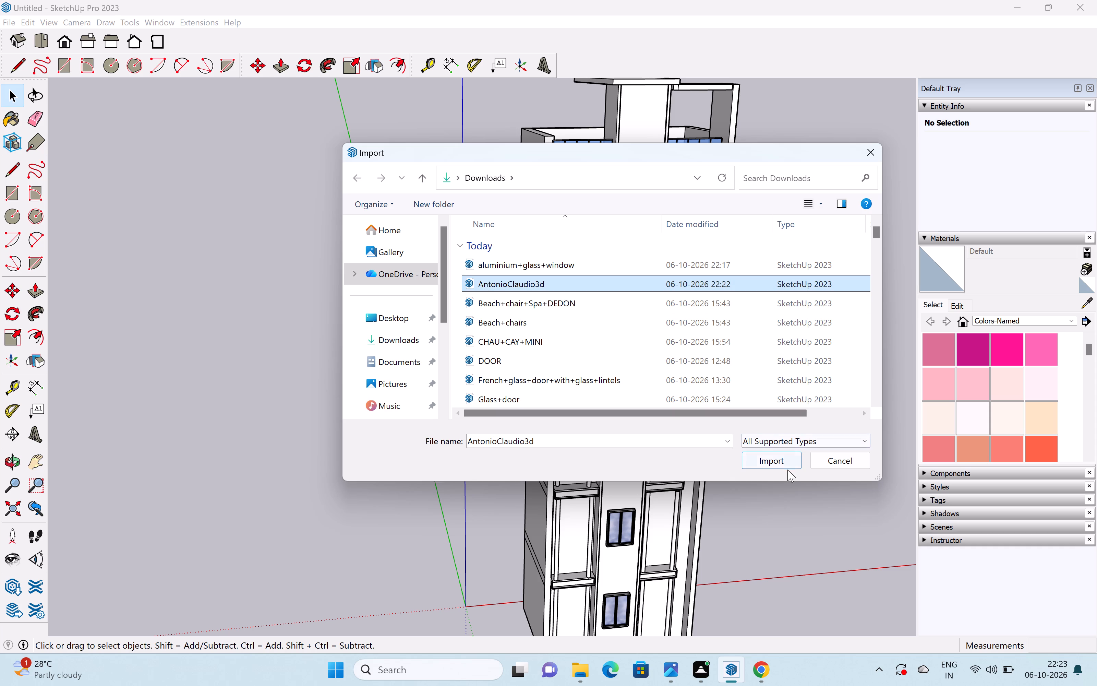
{"action": "left_click", "coordinate": [780, 464]}
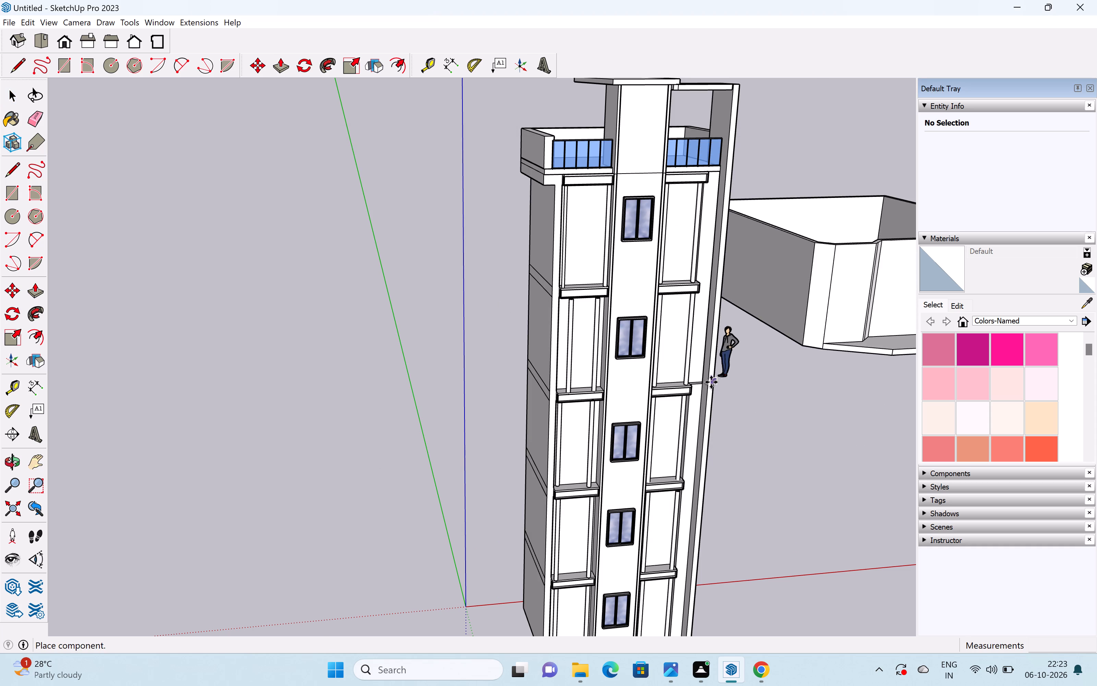
{"action": "scroll", "coordinate": [738, 366], "scroll_direction": "down", "scroll_amount": 5}
{"action": "middle_click", "coordinate": [781, 373]}
{"action": "scroll", "coordinate": [781, 373], "scroll_direction": "down", "scroll_amount": 1}
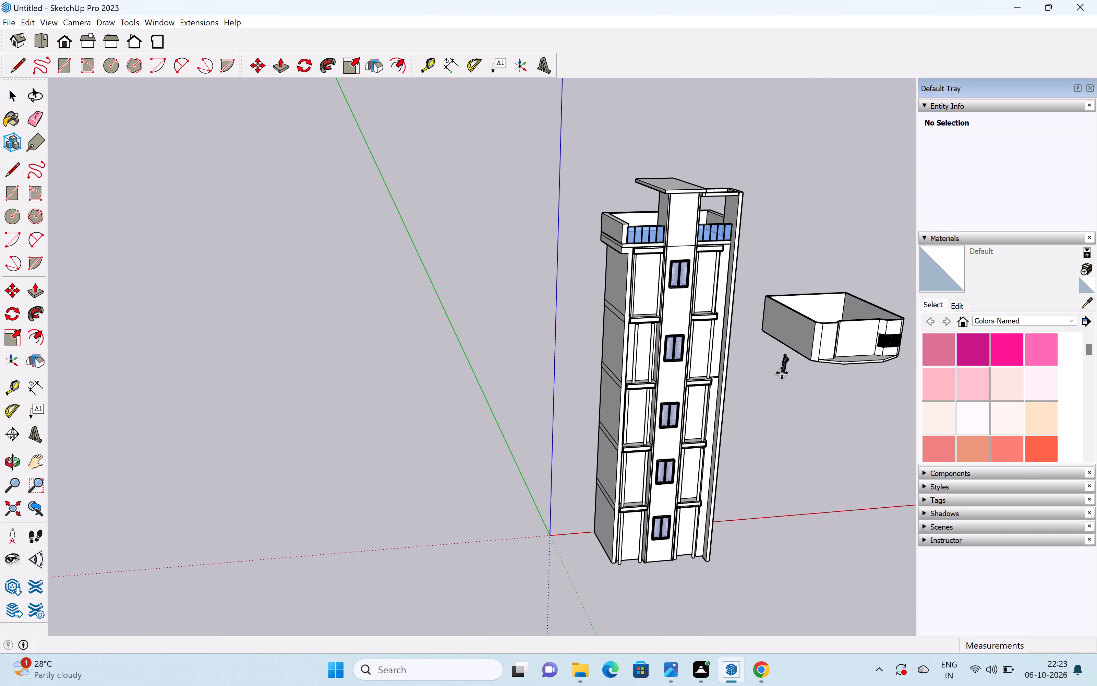
{"action": "middle_click_drag", "start_coordinate": [777, 370], "coordinate": [403, 296], "text": "shift"}
{"action": "left_click", "coordinate": [484, 292]}
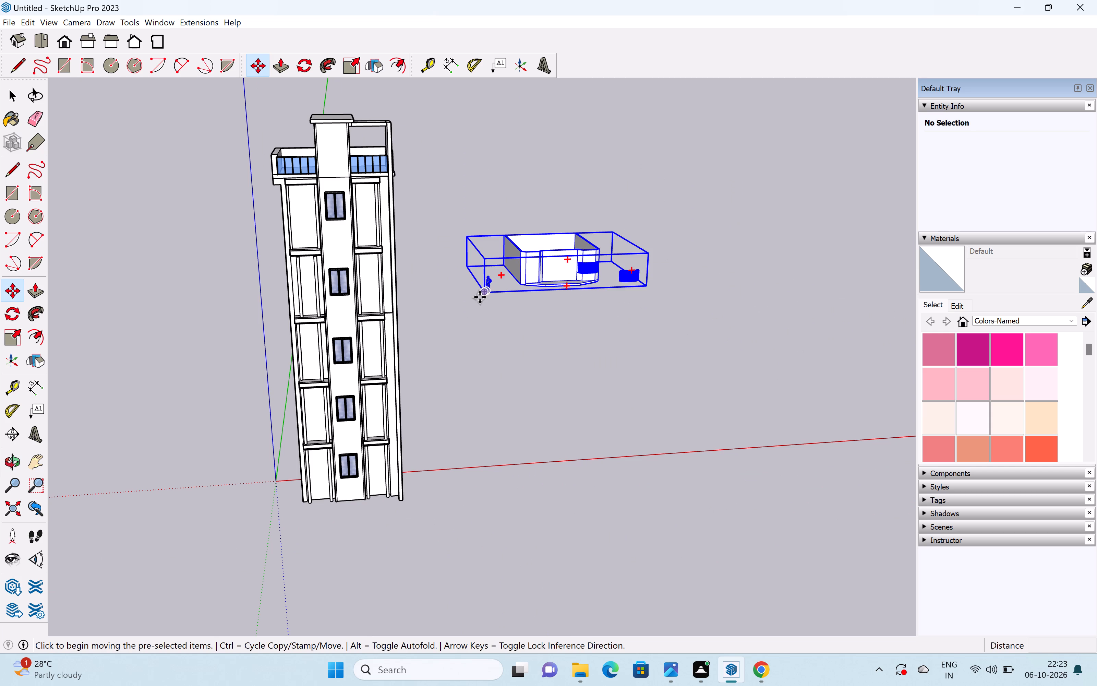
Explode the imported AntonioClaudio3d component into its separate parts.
{"action": "right_click", "coordinate": [527, 268]}
{"action": "left_click", "coordinate": [572, 363]}
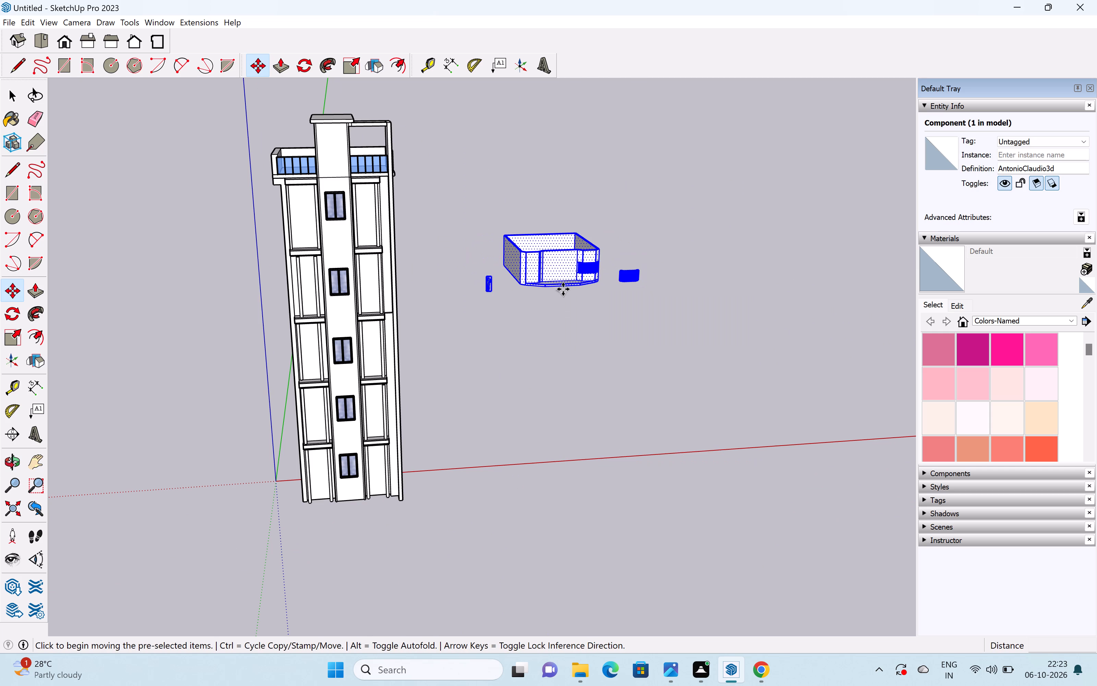
{"action": "left_click", "coordinate": [562, 287]}
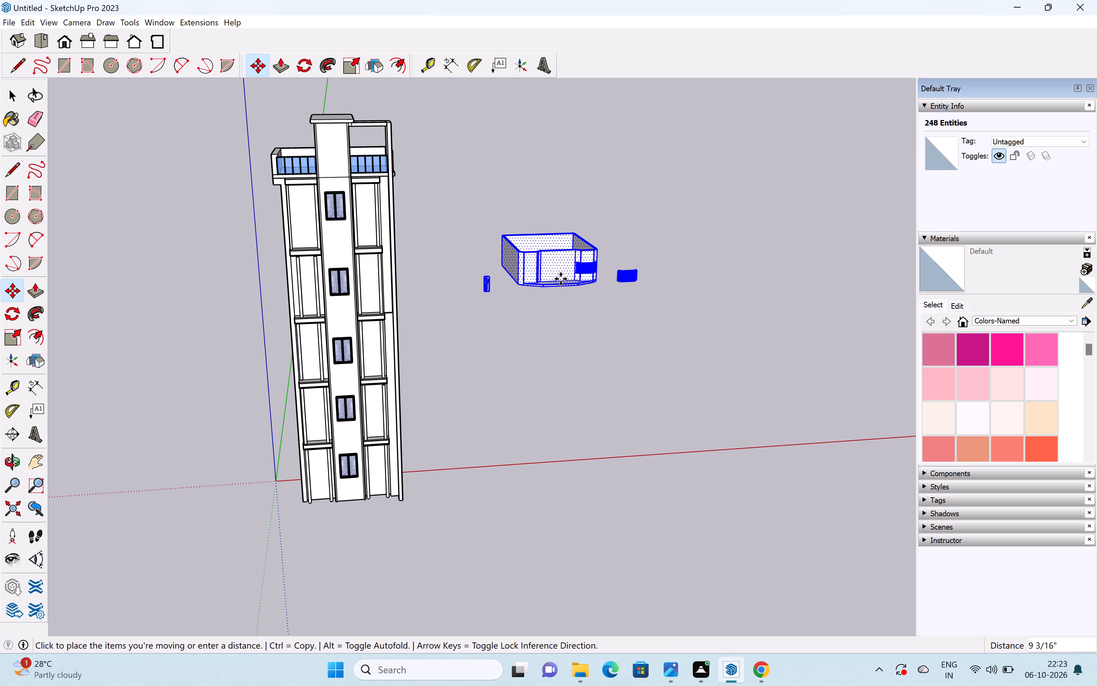
{"action": "key", "text": "space"}
Delete the imported walled enclosure and the human figure.
{"action": "double_click", "coordinate": [558, 271]}
{"action": "left_click", "coordinate": [558, 271]}
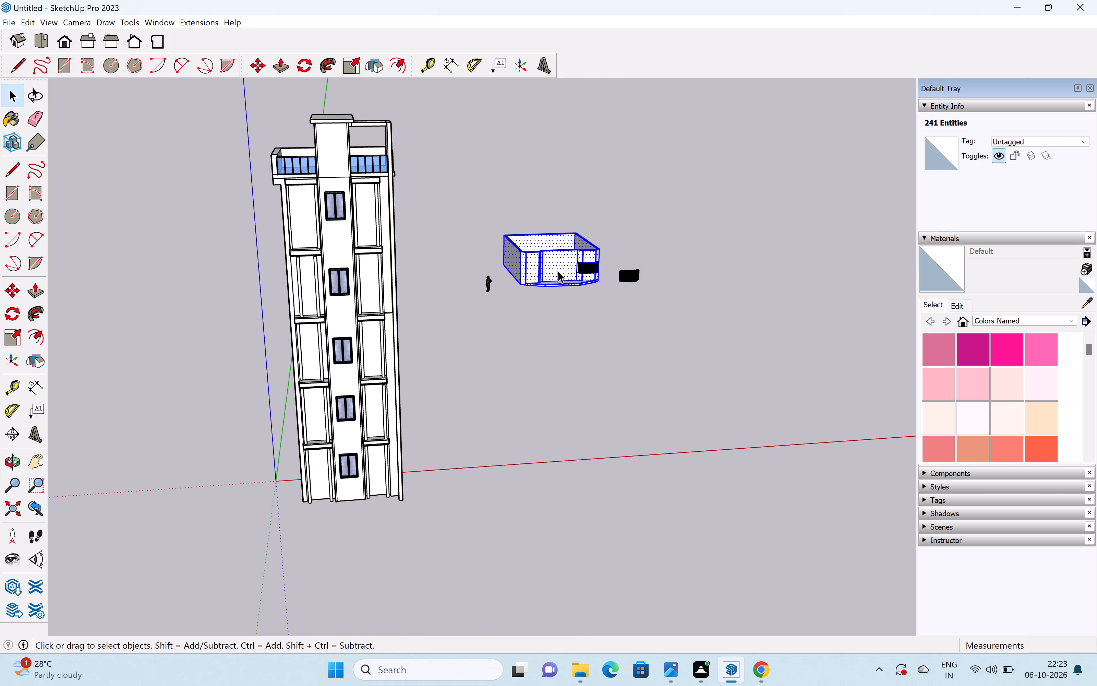
{"action": "key", "text": "Delete"}
{"action": "left_click_drag", "start_coordinate": [467, 265], "coordinate": [508, 307]}
{"action": "key", "text": "Delete"}
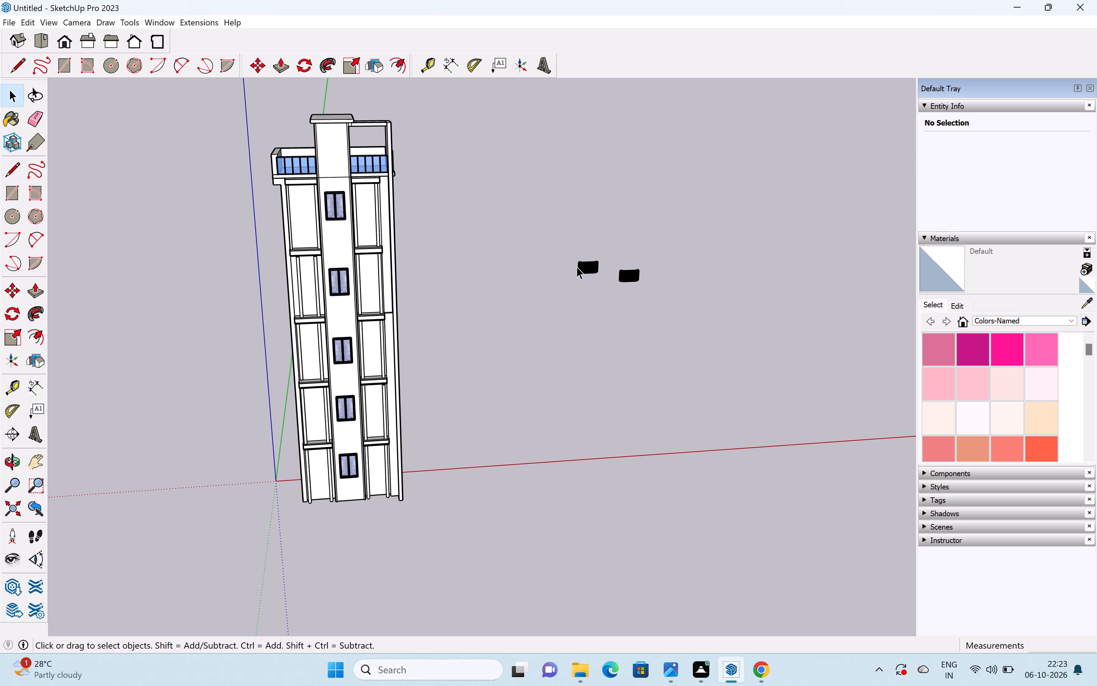
Select all three components of the louvred shutter unit nearer the tower and move them to open ground away from the other unit.
{"action": "scroll", "coordinate": [577, 267], "scroll_direction": "up", "scroll_amount": 16}
{"action": "left_click_drag", "start_coordinate": [536, 231], "coordinate": [540, 240]}
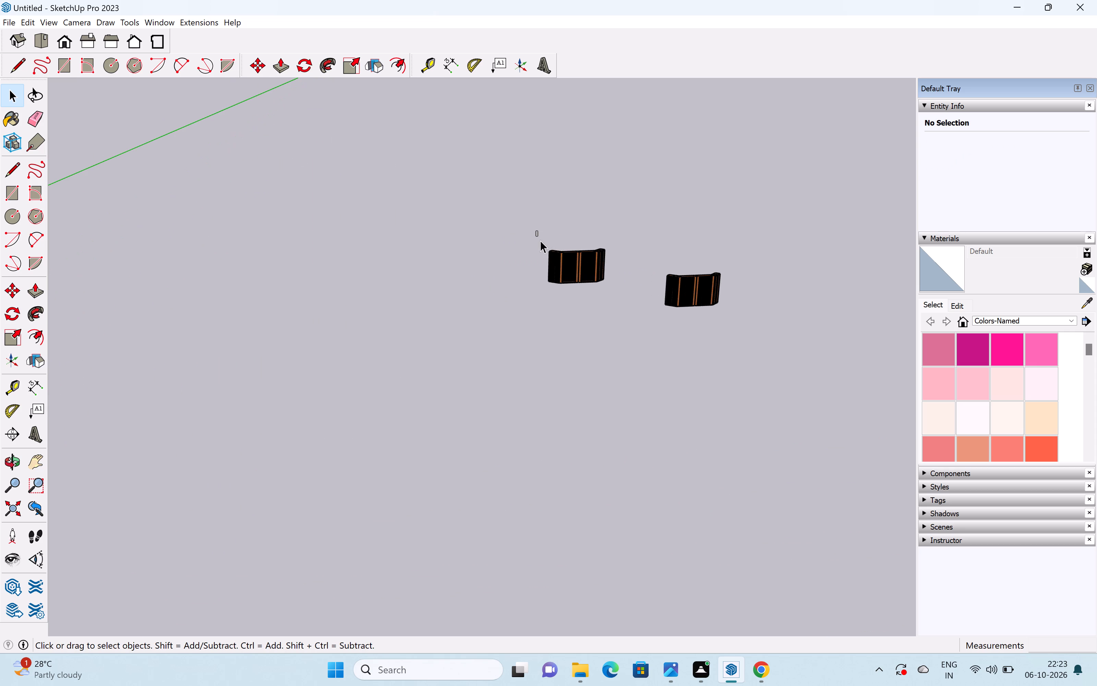
{"action": "left_click_drag", "start_coordinate": [540, 240], "coordinate": [636, 329]}
{"action": "key", "text": "Return"}
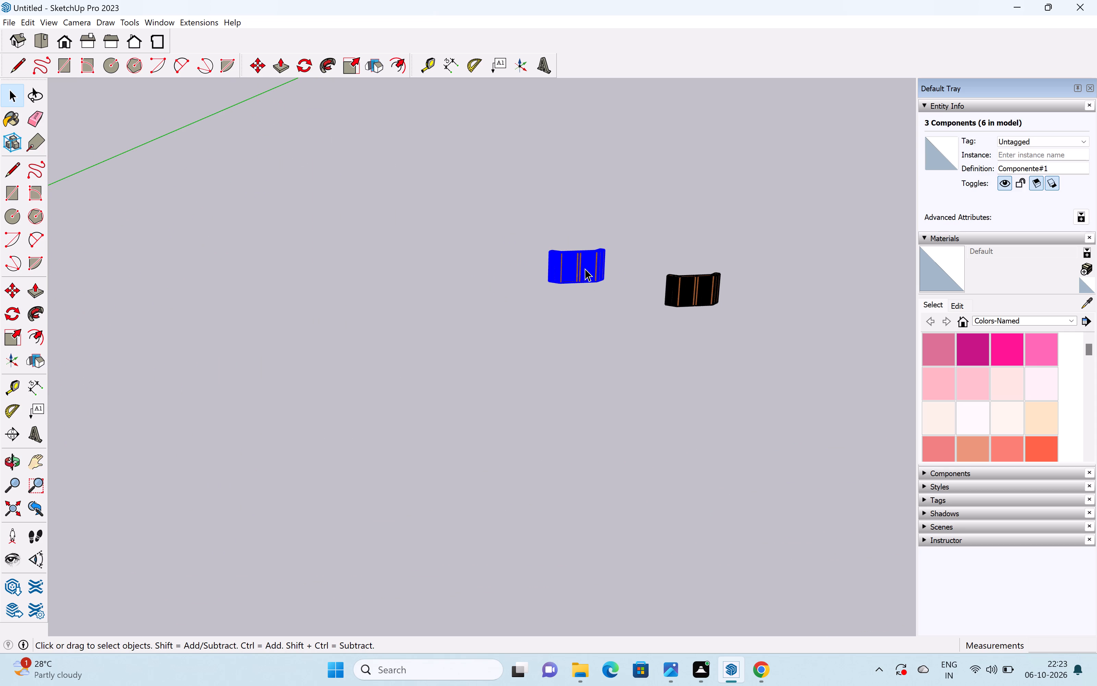
{"action": "key", "text": "Return"}
{"action": "key", "text": "space"}
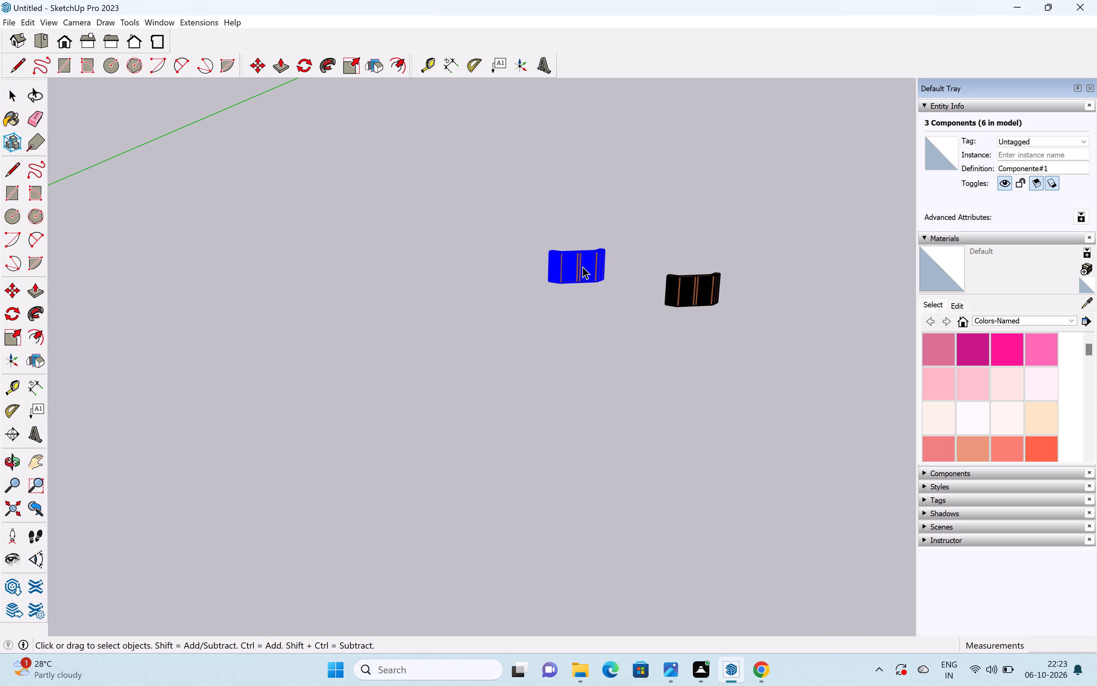
{"action": "key", "text": "m"}
{"action": "left_click", "coordinate": [582, 264]}
{"action": "scroll", "coordinate": [495, 290], "scroll_direction": "down", "scroll_amount": 4}
{"action": "middle_click_drag", "start_coordinate": [496, 290], "coordinate": [788, 243], "text": "shift"}
{"action": "scroll", "coordinate": [775, 238], "scroll_direction": "down", "scroll_amount": 12}
{"action": "scroll", "coordinate": [555, 319], "scroll_direction": "down", "scroll_amount": 20}
{"action": "scroll", "coordinate": [555, 319], "scroll_direction": "down", "scroll_amount": 3}
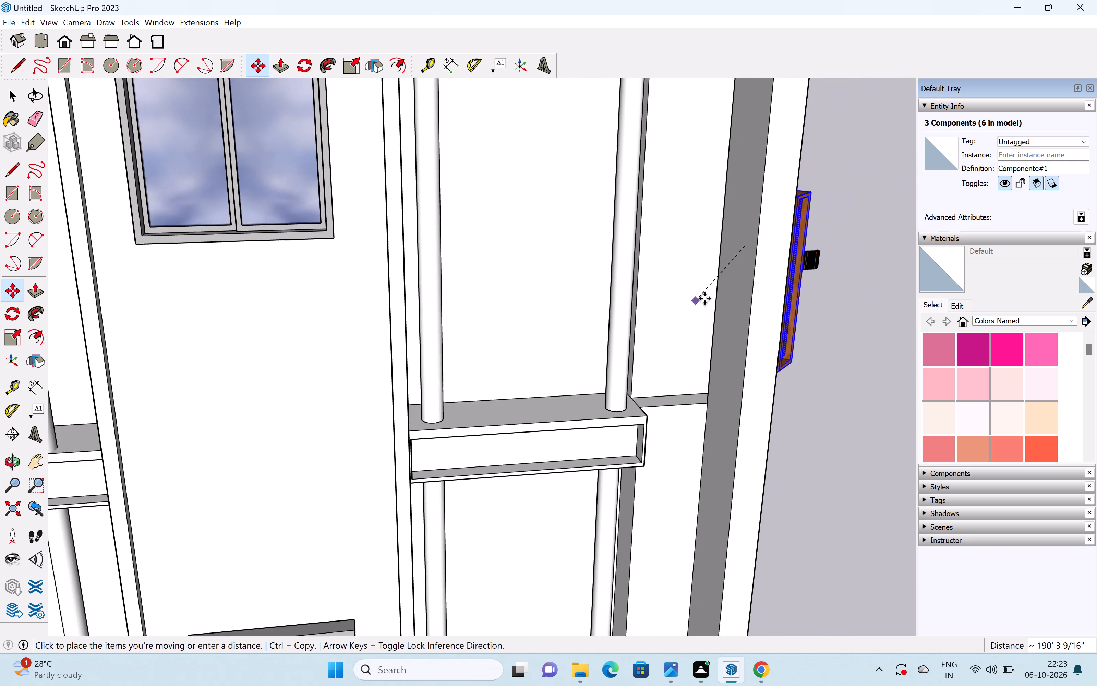
{"action": "scroll", "coordinate": [704, 298], "scroll_direction": "down", "scroll_amount": 5}
{"action": "scroll", "coordinate": [865, 308], "scroll_direction": "down", "scroll_amount": 3}
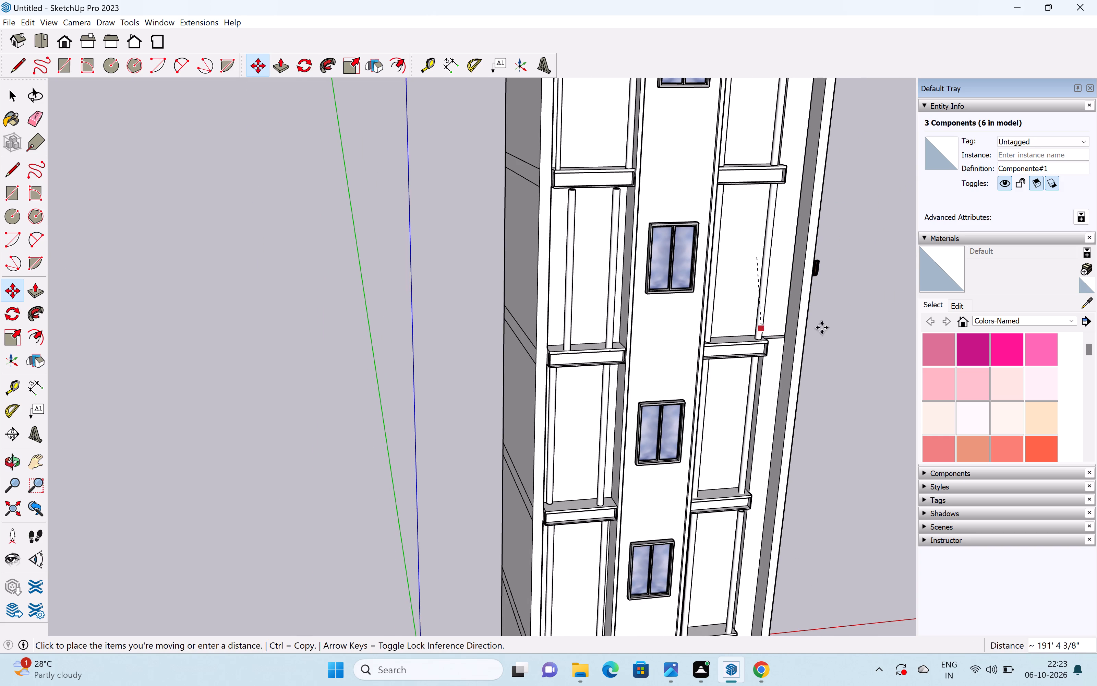
{"action": "middle_click_drag", "start_coordinate": [846, 338], "coordinate": [651, 318], "text": "shift"}
{"action": "left_click", "coordinate": [692, 352]}
{"action": "key", "text": "space"}
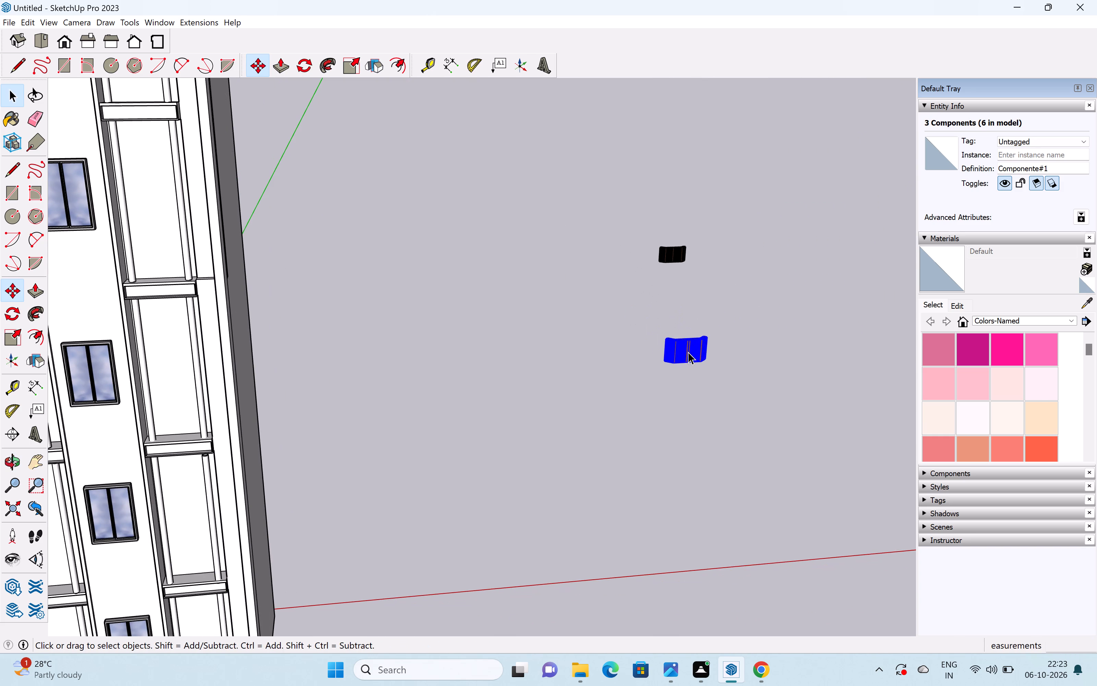
Shrink the selected shutter unit with Scale, reducing its width to 0.75 along red, lowering its height, and narrowing it further.
{"action": "scroll", "coordinate": [669, 351], "scroll_direction": "down", "scroll_amount": 5}
{"action": "scroll", "coordinate": [677, 348], "scroll_direction": "up", "scroll_amount": 2}
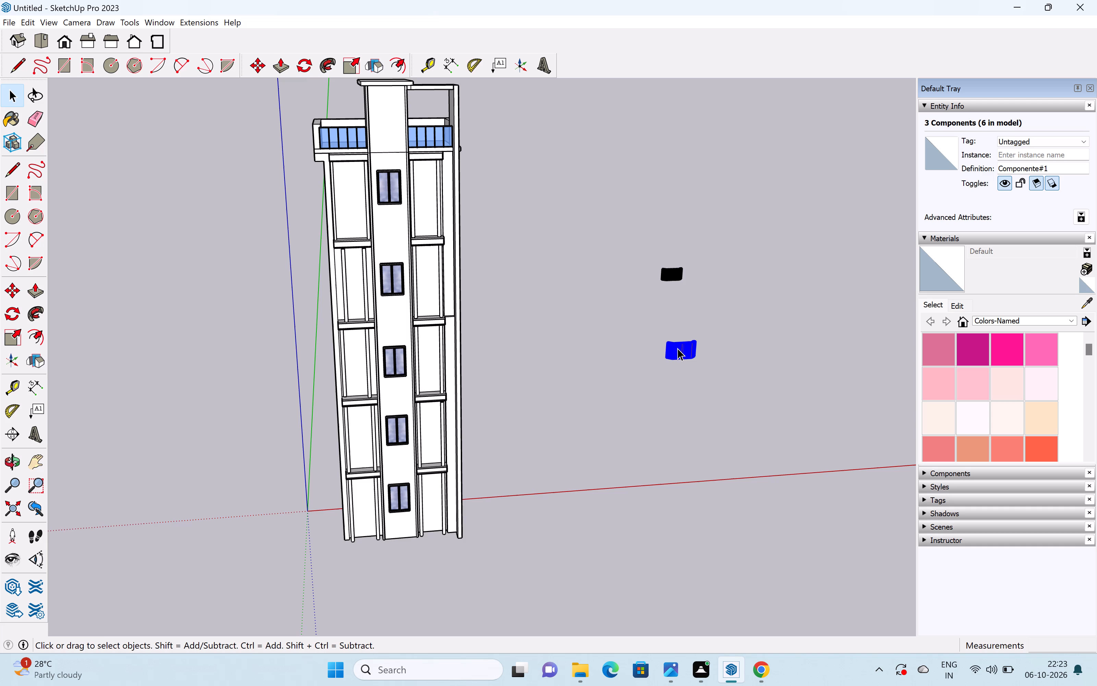
{"action": "key", "text": "s"}
{"action": "scroll", "coordinate": [677, 352], "scroll_direction": "up", "scroll_amount": 16}
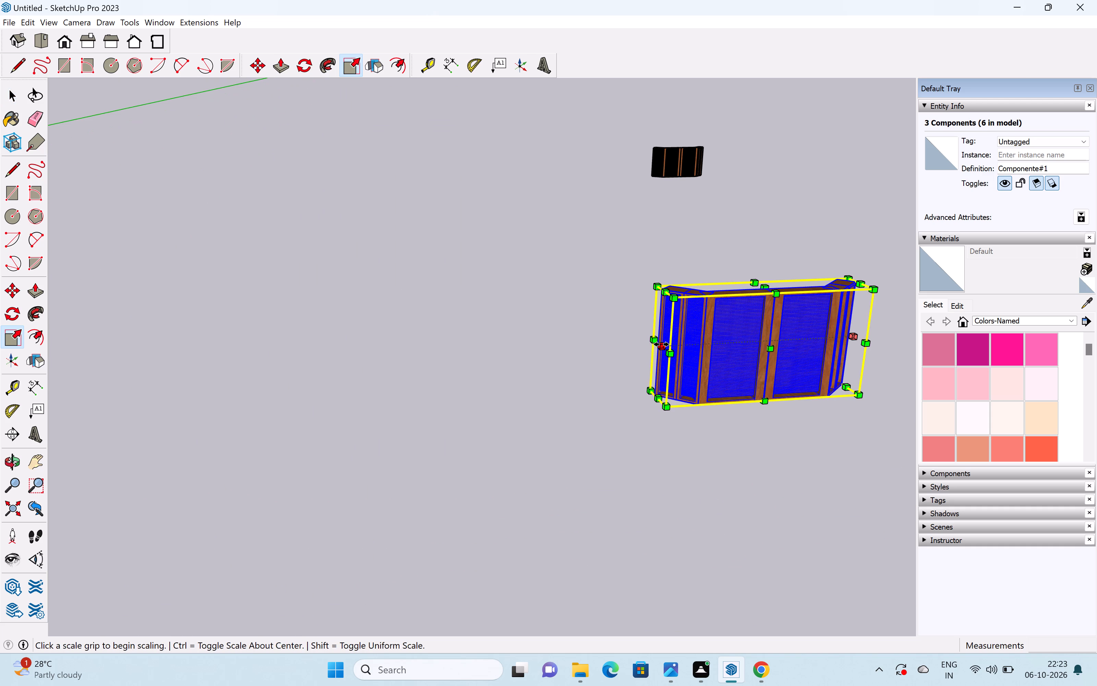
{"action": "left_click_drag", "start_coordinate": [662, 344], "coordinate": [712, 350]}
{"action": "left_click_drag", "start_coordinate": [791, 285], "coordinate": [788, 288]}
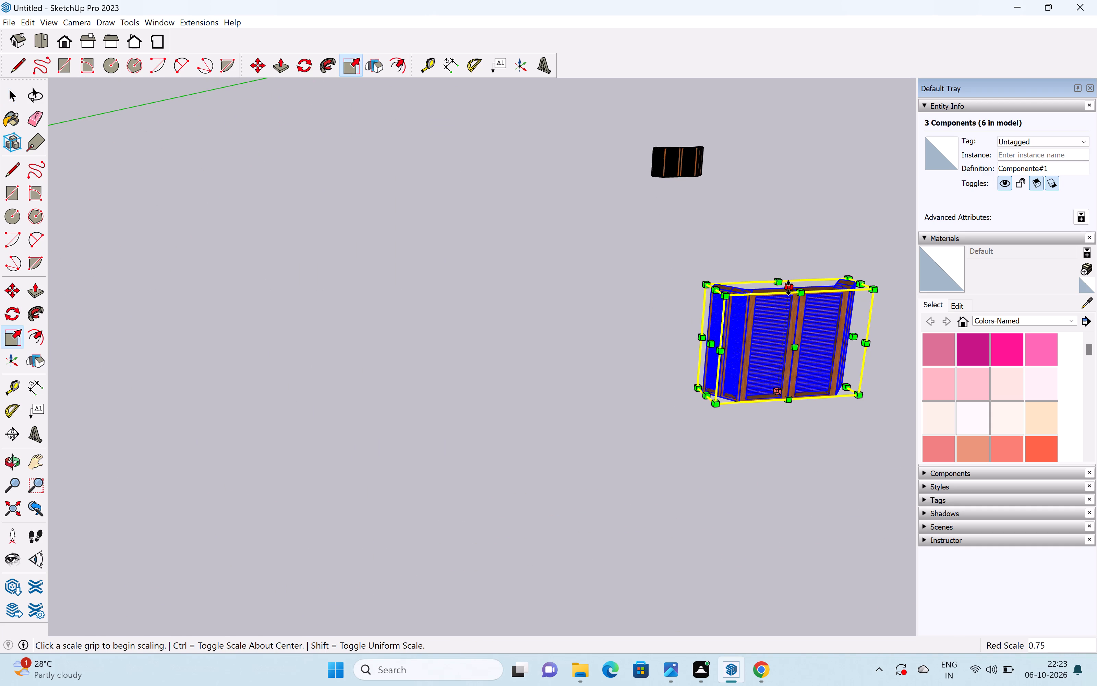
{"action": "left_click_drag", "start_coordinate": [788, 288], "coordinate": [786, 314]}
{"action": "middle_click_drag", "start_coordinate": [820, 349], "coordinate": [748, 348]}
{"action": "left_click_drag", "start_coordinate": [878, 375], "coordinate": [846, 376]}
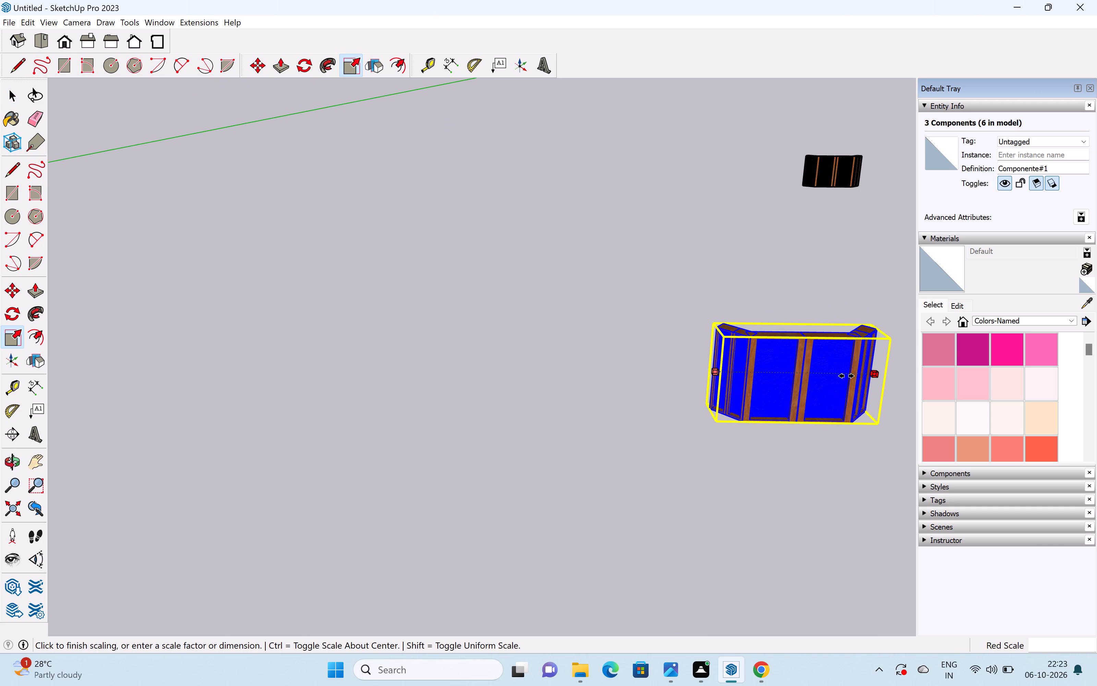
{"action": "left_click_drag", "start_coordinate": [846, 376], "coordinate": [825, 379]}
{"action": "key", "text": "space"}
Move the resized shutter unit onto the tower, between the two columns above the top-floor ledge of the left bay.
{"action": "key", "text": "m"}
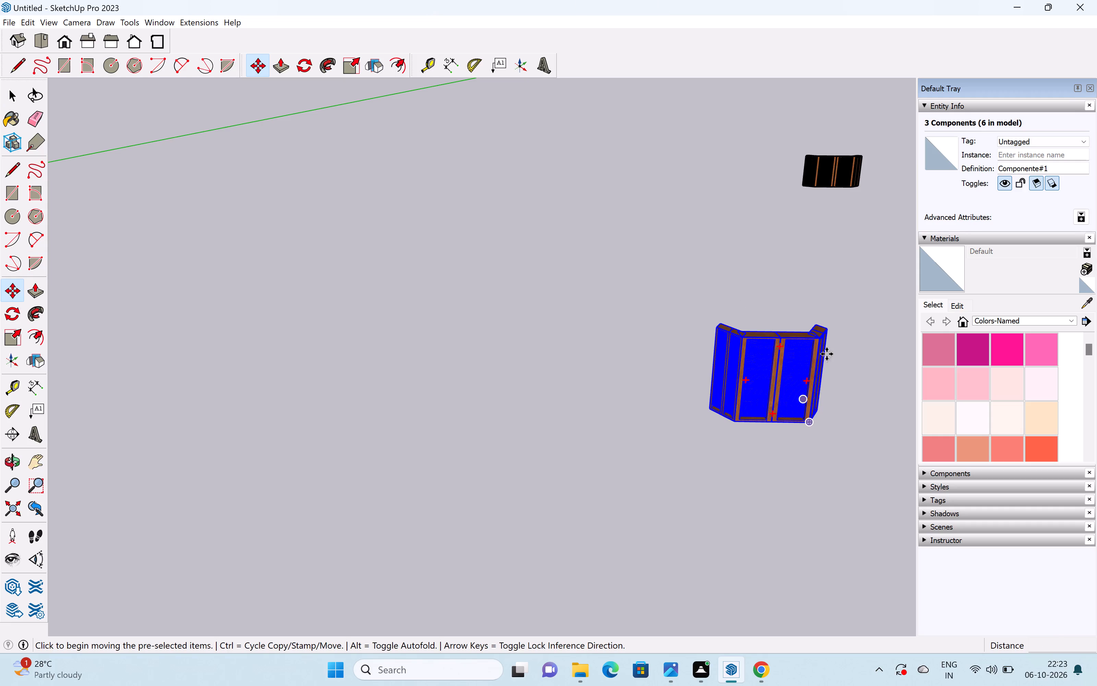
{"action": "left_click", "coordinate": [805, 362]}
{"action": "scroll", "coordinate": [805, 361], "scroll_direction": "down", "scroll_amount": 3}
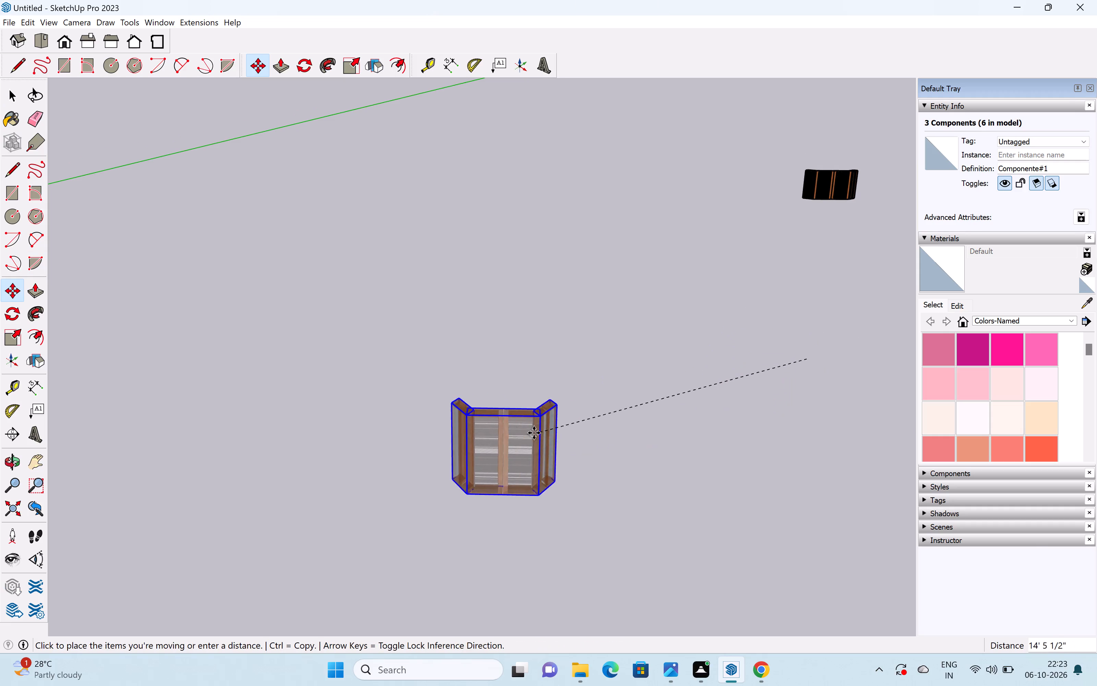
{"action": "middle_click_drag", "start_coordinate": [533, 433], "coordinate": [914, 332], "text": "shift"}
{"action": "scroll", "coordinate": [899, 323], "scroll_direction": "down", "scroll_amount": 19}
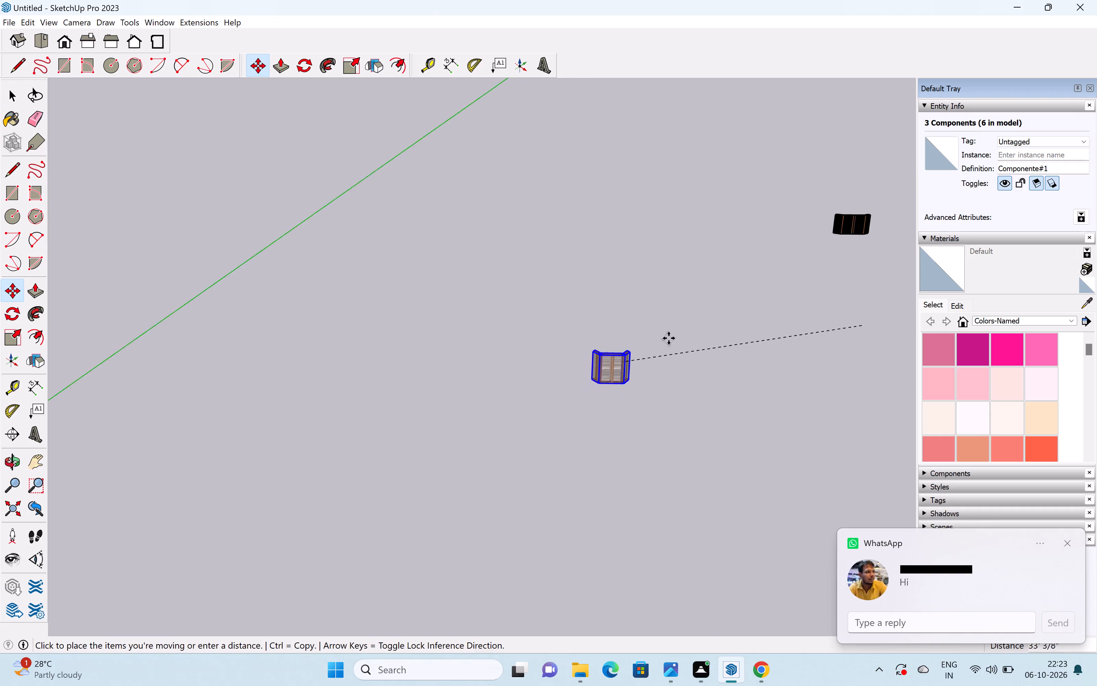
{"action": "scroll", "coordinate": [668, 338], "scroll_direction": "down", "scroll_amount": 9}
{"action": "middle_click_drag", "start_coordinate": [455, 284], "coordinate": [805, 438], "text": "shift"}
{"action": "scroll", "coordinate": [720, 301], "scroll_direction": "up", "scroll_amount": 2}
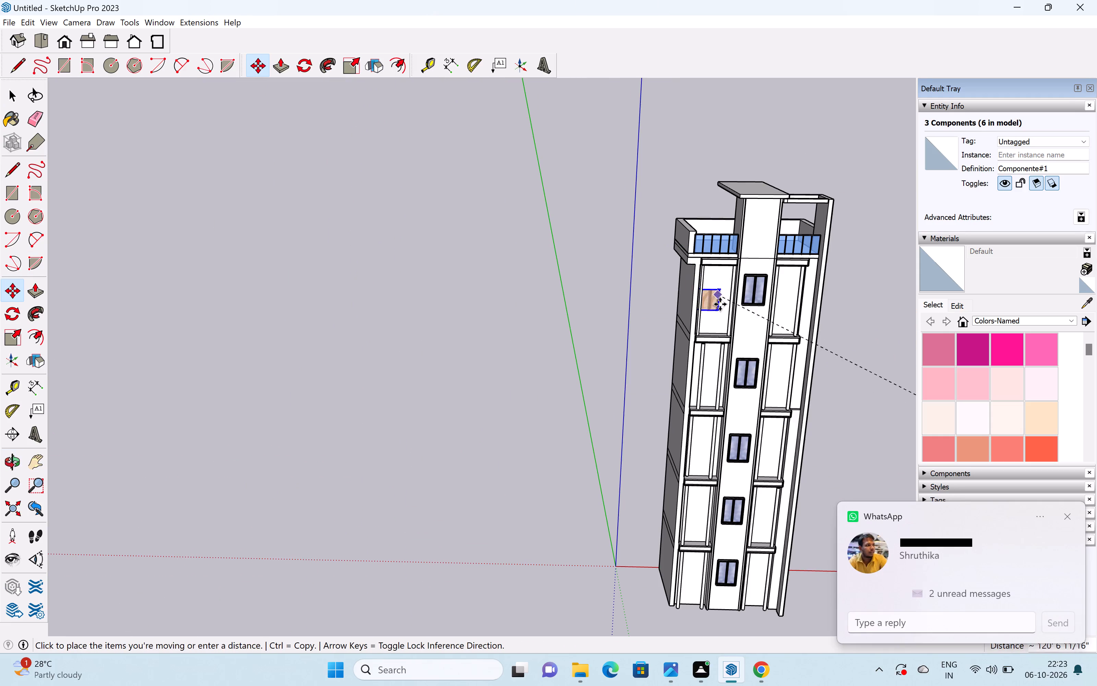
{"action": "scroll", "coordinate": [720, 304], "scroll_direction": "up", "scroll_amount": 5}
{"action": "scroll", "coordinate": [726, 367], "scroll_direction": "up", "scroll_amount": 6}
{"action": "middle_click_drag", "start_coordinate": [709, 322], "coordinate": [814, 249]}
{"action": "scroll", "coordinate": [702, 296], "scroll_direction": "up", "scroll_amount": 6}
{"action": "left_click", "coordinate": [721, 276]}
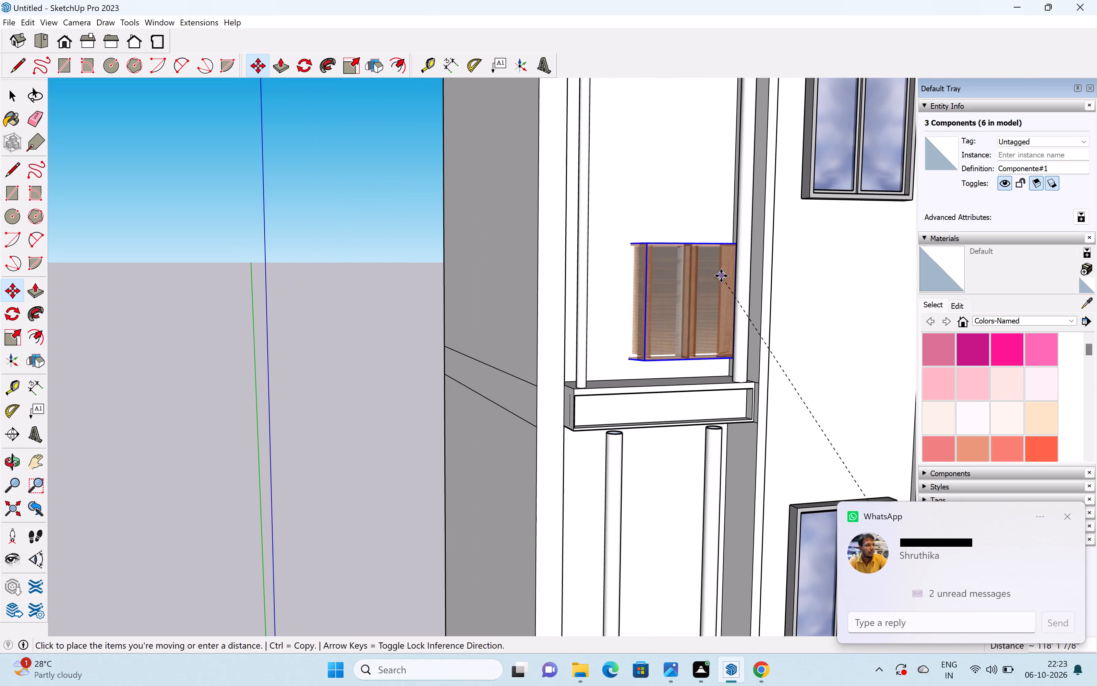
Shift the shutter unit about 2' 5 1/4" out from the wall, and seat its end against the outer column's base on the ledge.
{"action": "middle_click_drag", "start_coordinate": [646, 334], "coordinate": [742, 400]}
{"action": "scroll", "coordinate": [630, 357], "scroll_direction": "up", "scroll_amount": 8}
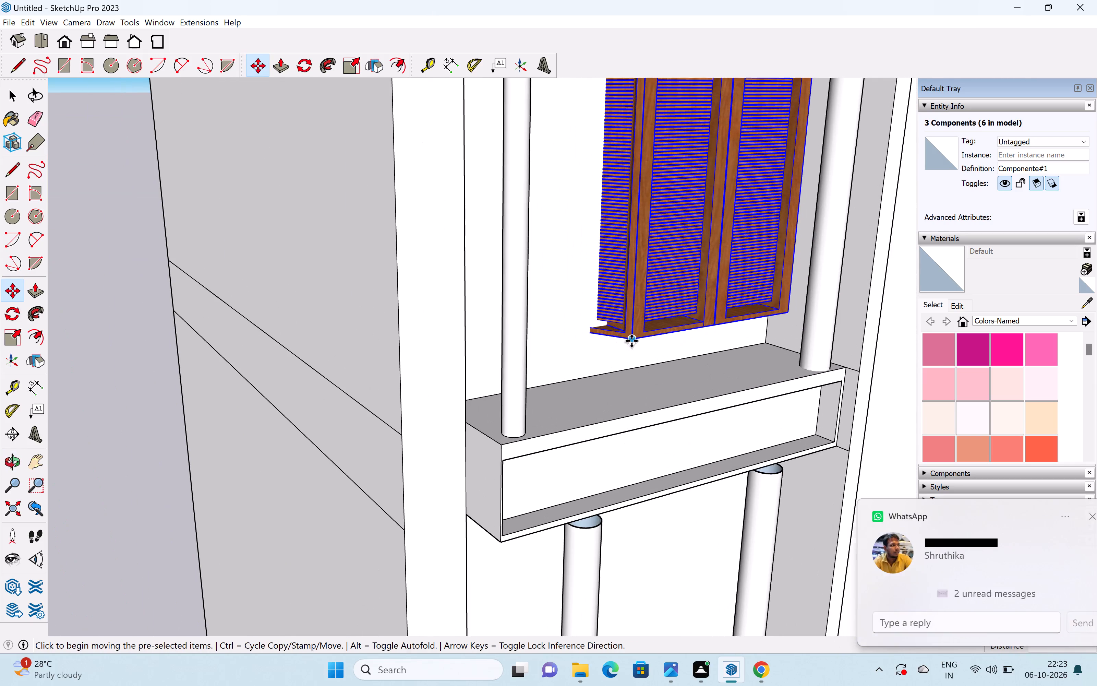
{"action": "left_click", "coordinate": [631, 338]}
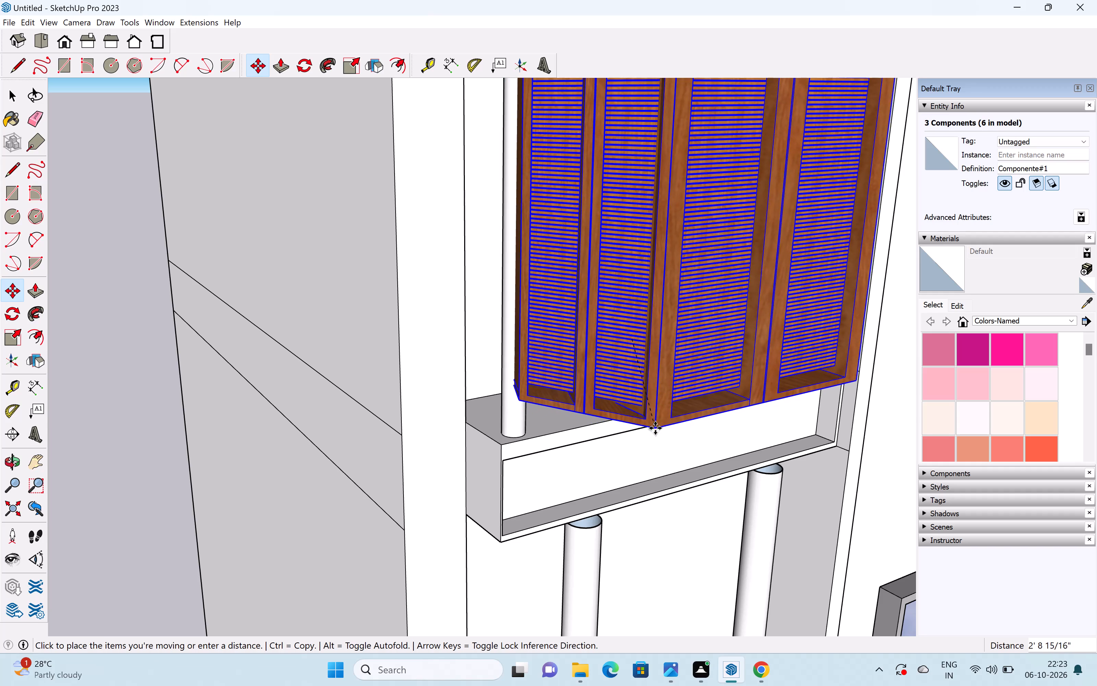
{"action": "left_click", "coordinate": [673, 415]}
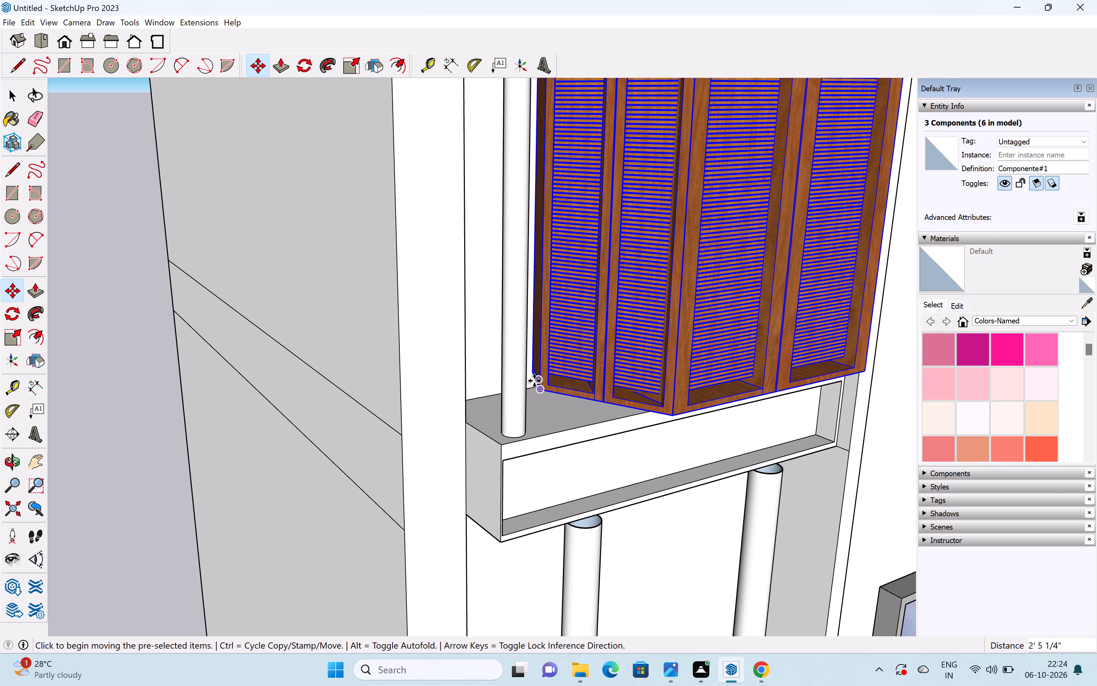
{"action": "scroll", "coordinate": [534, 381], "scroll_direction": "up", "scroll_amount": 6}
{"action": "left_click", "coordinate": [532, 366]}
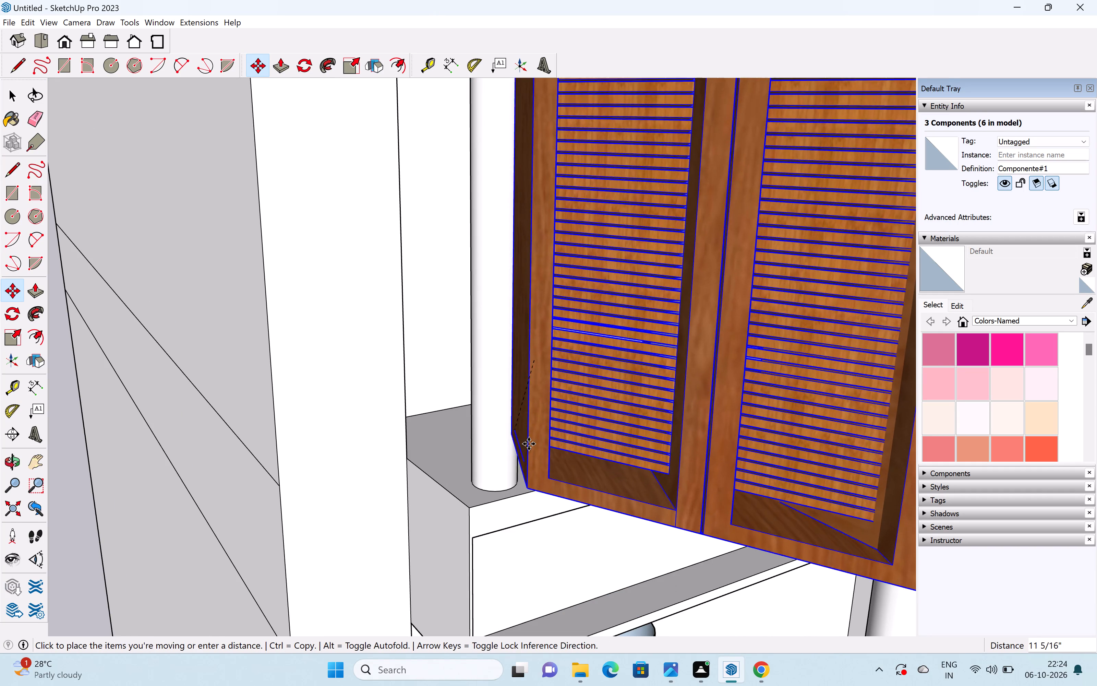
{"action": "left_click", "coordinate": [516, 482]}
Select only the shutter unit's front panel component and scale it to about 0.12 along the green axis.
{"action": "scroll", "coordinate": [532, 428], "scroll_direction": "down", "scroll_amount": 14}
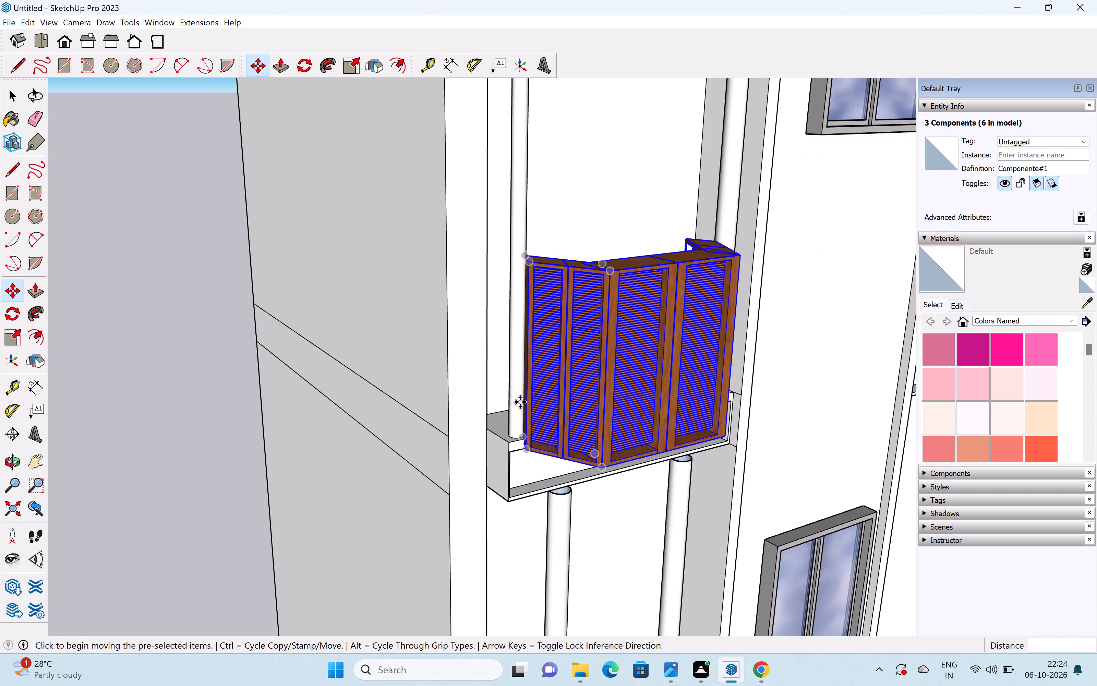
{"action": "scroll", "coordinate": [520, 402], "scroll_direction": "down", "scroll_amount": 7}
{"action": "middle_click_drag", "start_coordinate": [551, 397], "coordinate": [267, 397]}
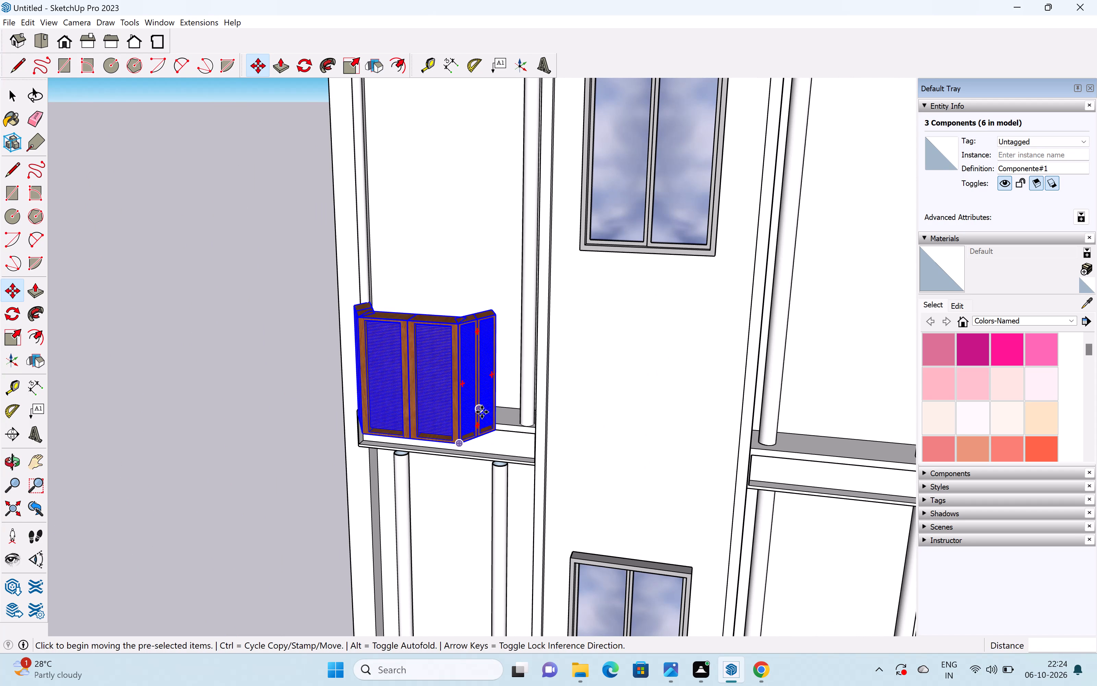
{"action": "key", "text": "space"}
{"action": "left_click", "coordinate": [433, 404]}
{"action": "key", "text": "s"}
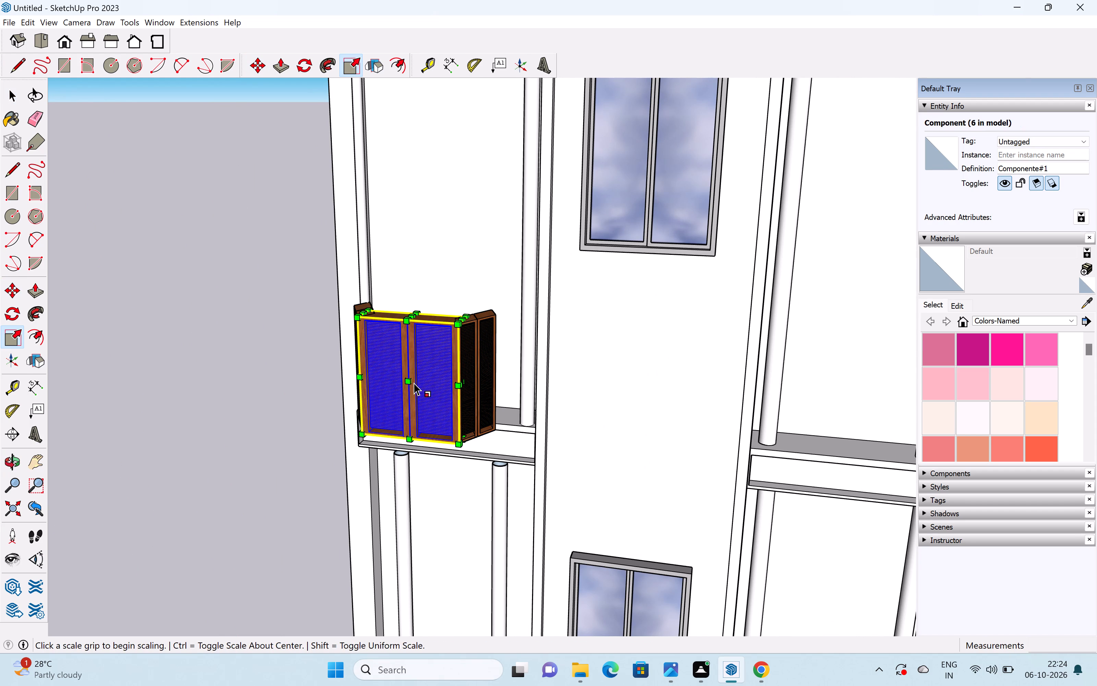
{"action": "left_click_drag", "start_coordinate": [409, 379], "coordinate": [418, 372]}
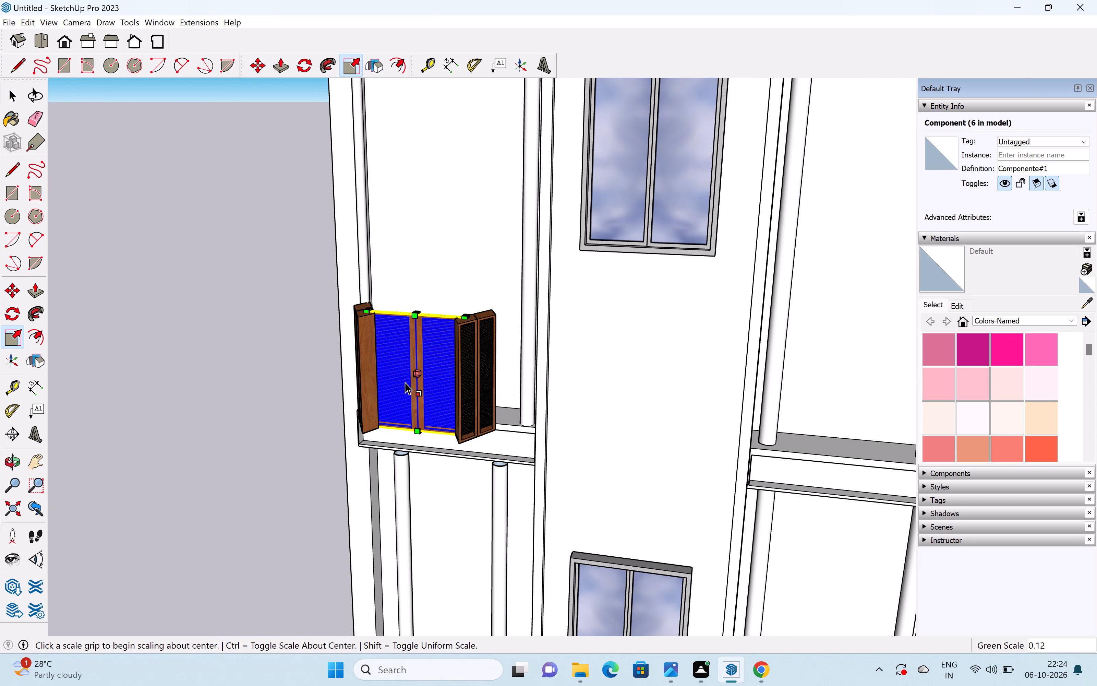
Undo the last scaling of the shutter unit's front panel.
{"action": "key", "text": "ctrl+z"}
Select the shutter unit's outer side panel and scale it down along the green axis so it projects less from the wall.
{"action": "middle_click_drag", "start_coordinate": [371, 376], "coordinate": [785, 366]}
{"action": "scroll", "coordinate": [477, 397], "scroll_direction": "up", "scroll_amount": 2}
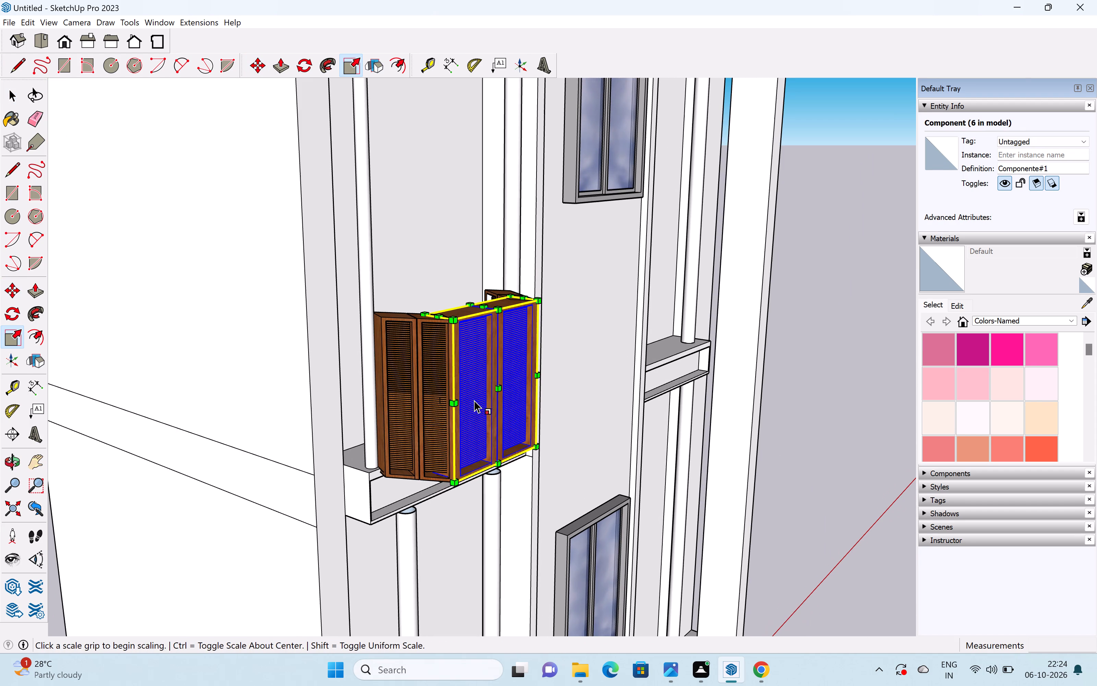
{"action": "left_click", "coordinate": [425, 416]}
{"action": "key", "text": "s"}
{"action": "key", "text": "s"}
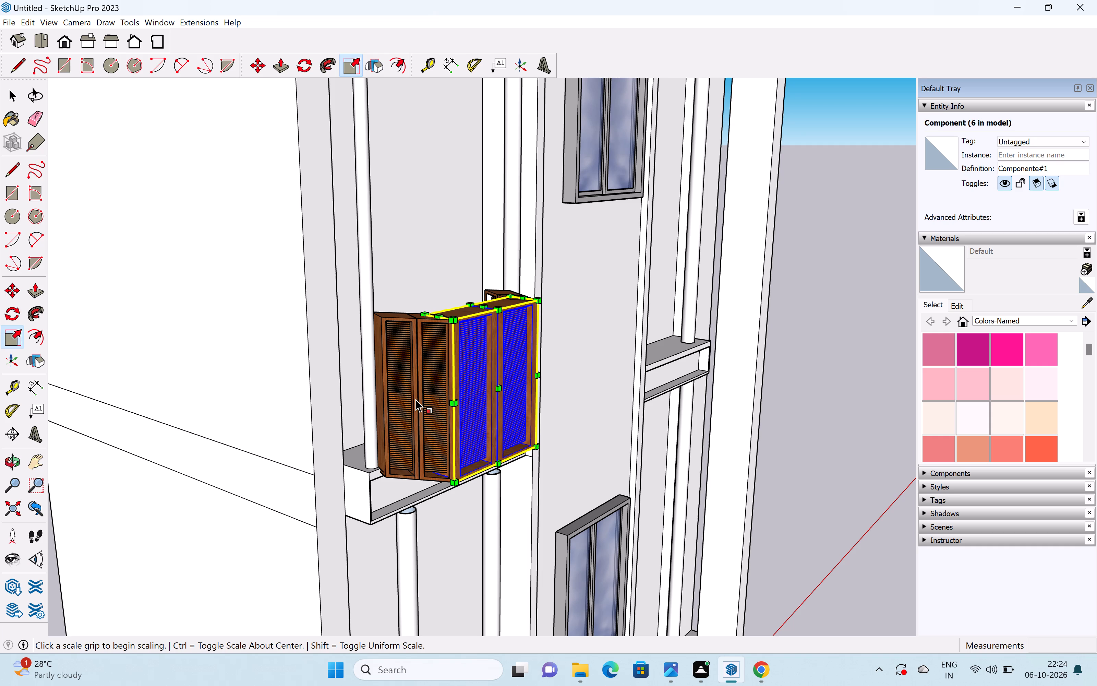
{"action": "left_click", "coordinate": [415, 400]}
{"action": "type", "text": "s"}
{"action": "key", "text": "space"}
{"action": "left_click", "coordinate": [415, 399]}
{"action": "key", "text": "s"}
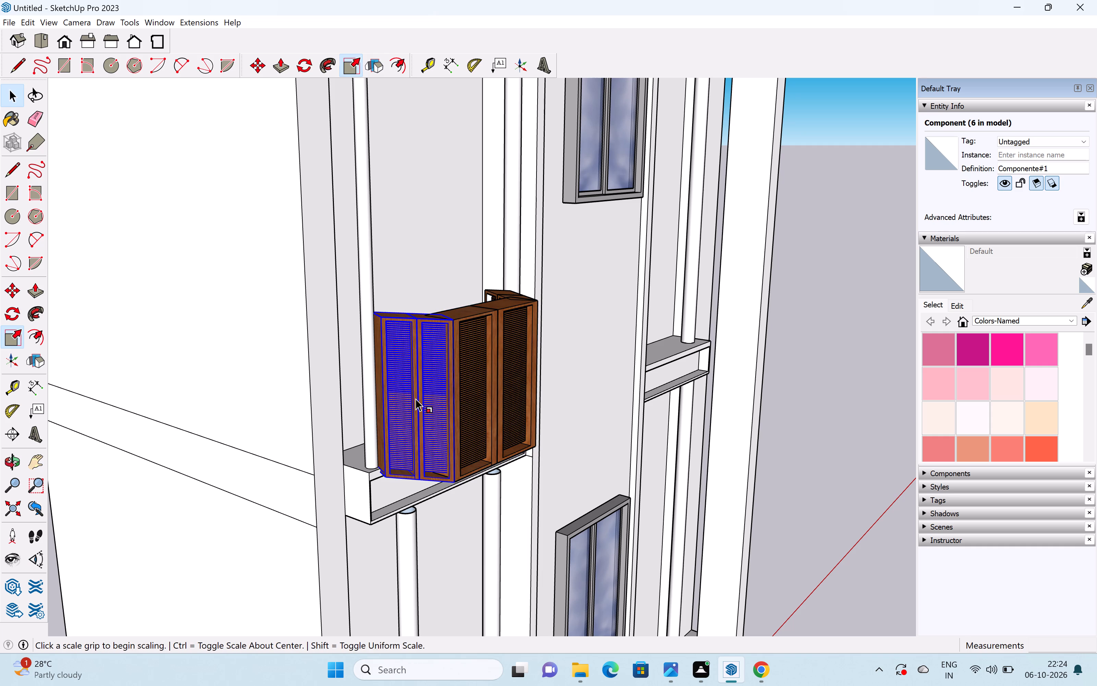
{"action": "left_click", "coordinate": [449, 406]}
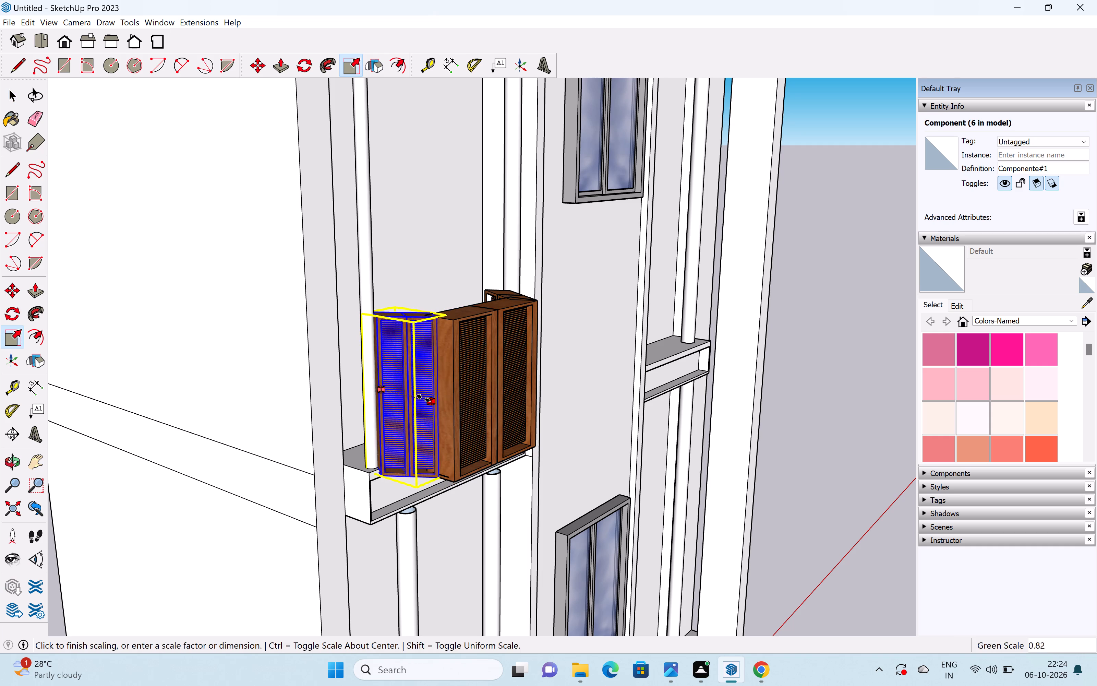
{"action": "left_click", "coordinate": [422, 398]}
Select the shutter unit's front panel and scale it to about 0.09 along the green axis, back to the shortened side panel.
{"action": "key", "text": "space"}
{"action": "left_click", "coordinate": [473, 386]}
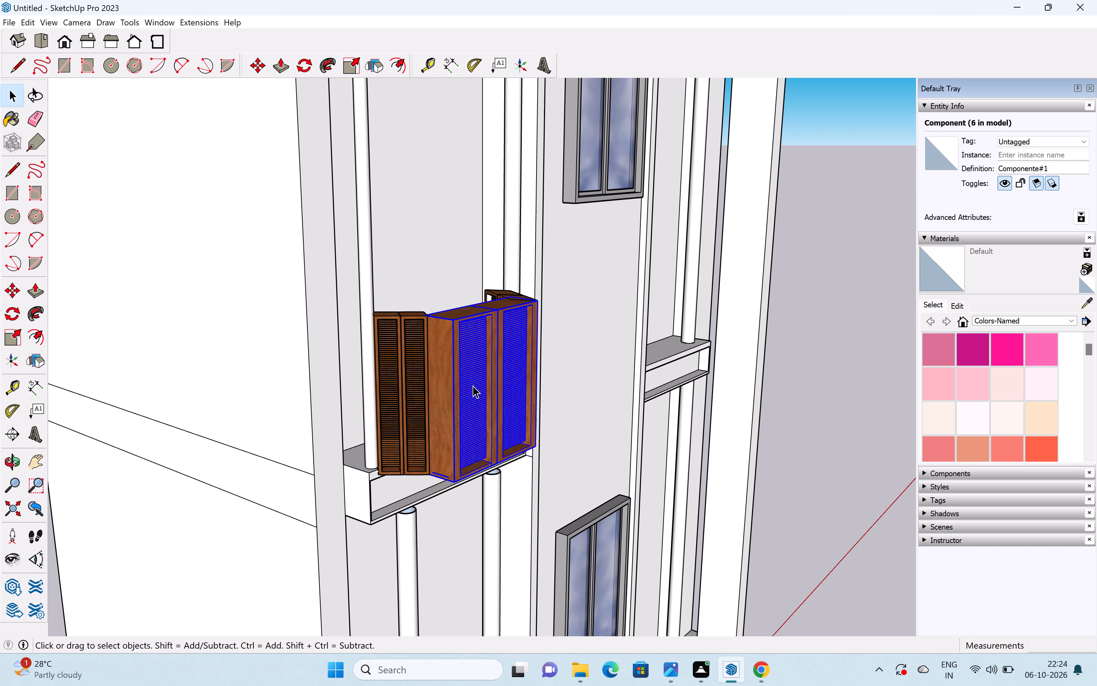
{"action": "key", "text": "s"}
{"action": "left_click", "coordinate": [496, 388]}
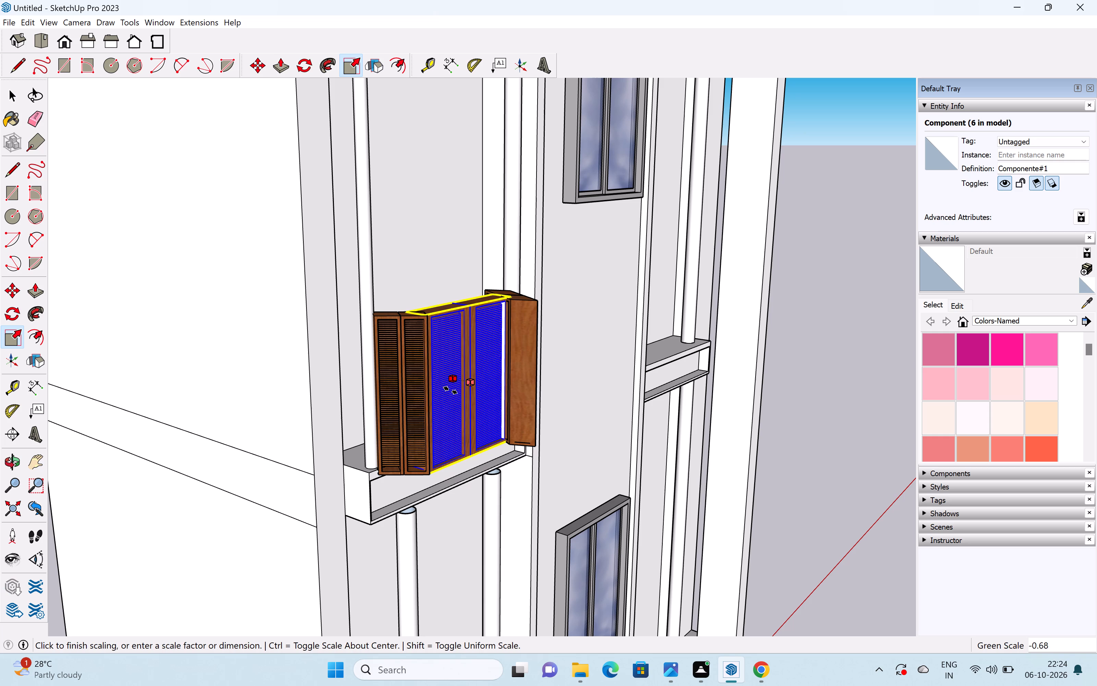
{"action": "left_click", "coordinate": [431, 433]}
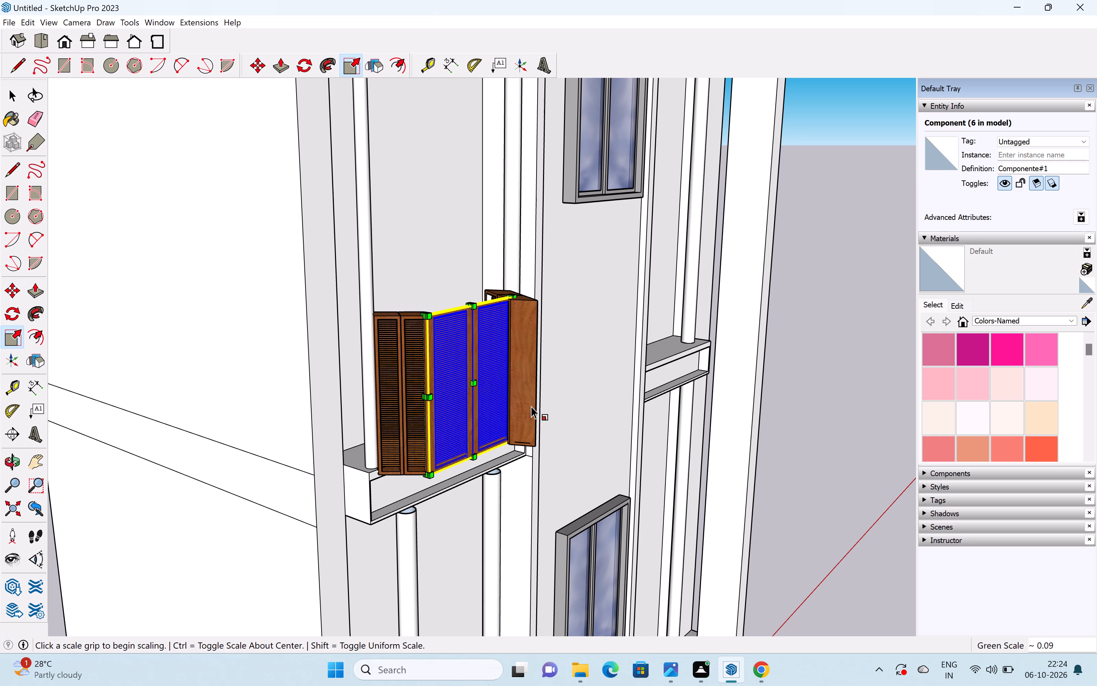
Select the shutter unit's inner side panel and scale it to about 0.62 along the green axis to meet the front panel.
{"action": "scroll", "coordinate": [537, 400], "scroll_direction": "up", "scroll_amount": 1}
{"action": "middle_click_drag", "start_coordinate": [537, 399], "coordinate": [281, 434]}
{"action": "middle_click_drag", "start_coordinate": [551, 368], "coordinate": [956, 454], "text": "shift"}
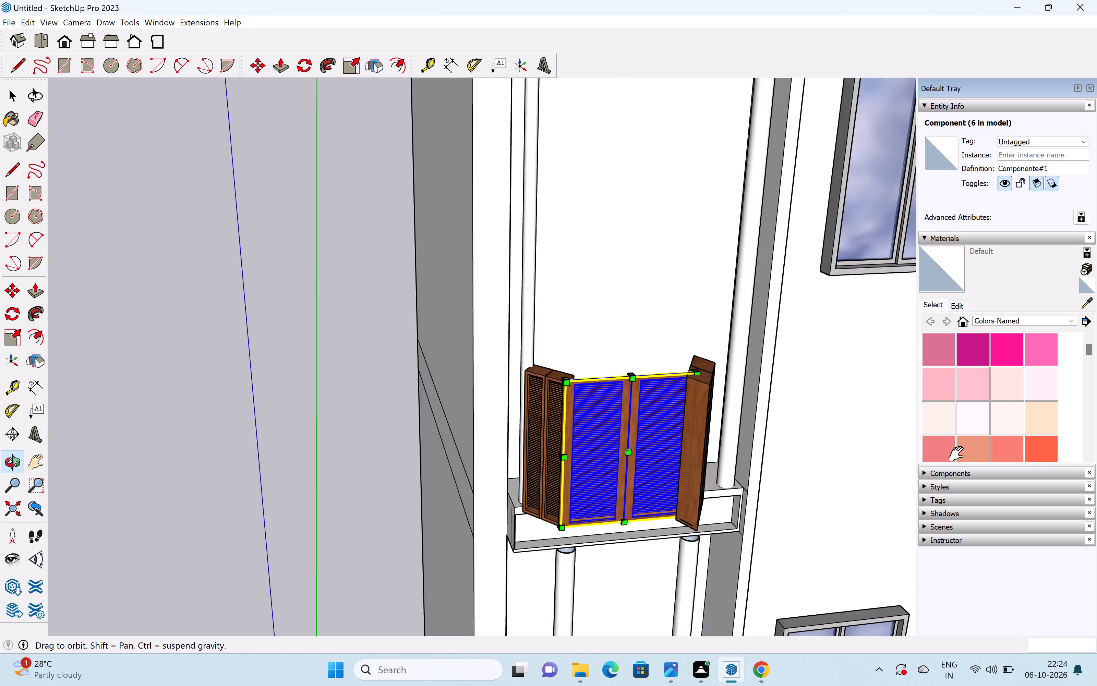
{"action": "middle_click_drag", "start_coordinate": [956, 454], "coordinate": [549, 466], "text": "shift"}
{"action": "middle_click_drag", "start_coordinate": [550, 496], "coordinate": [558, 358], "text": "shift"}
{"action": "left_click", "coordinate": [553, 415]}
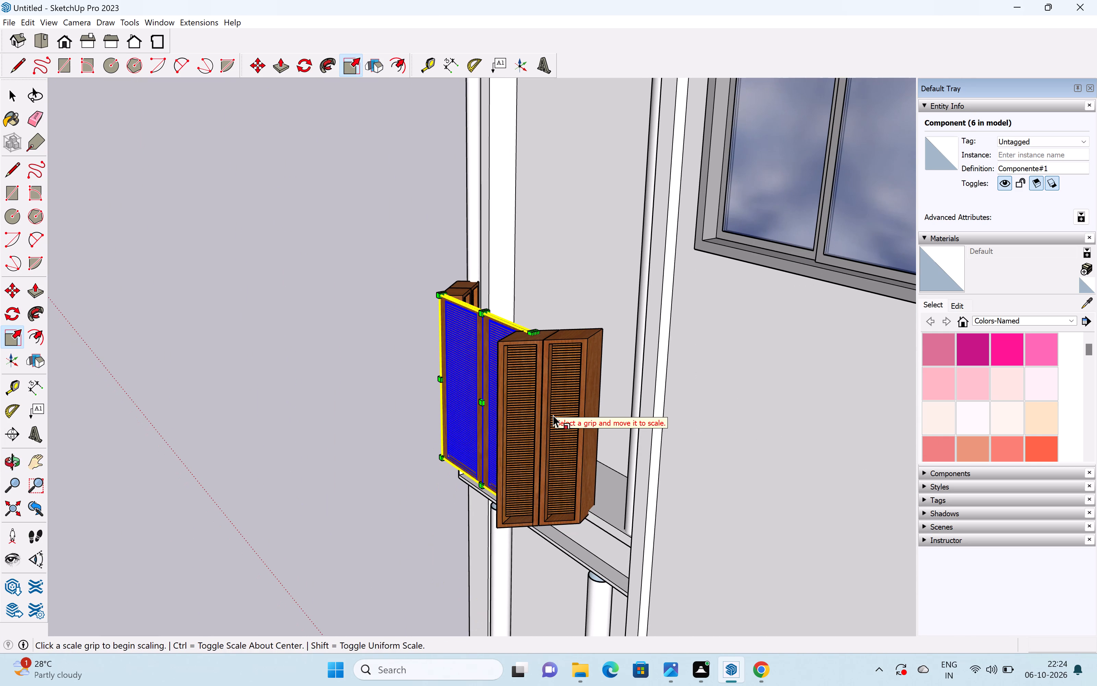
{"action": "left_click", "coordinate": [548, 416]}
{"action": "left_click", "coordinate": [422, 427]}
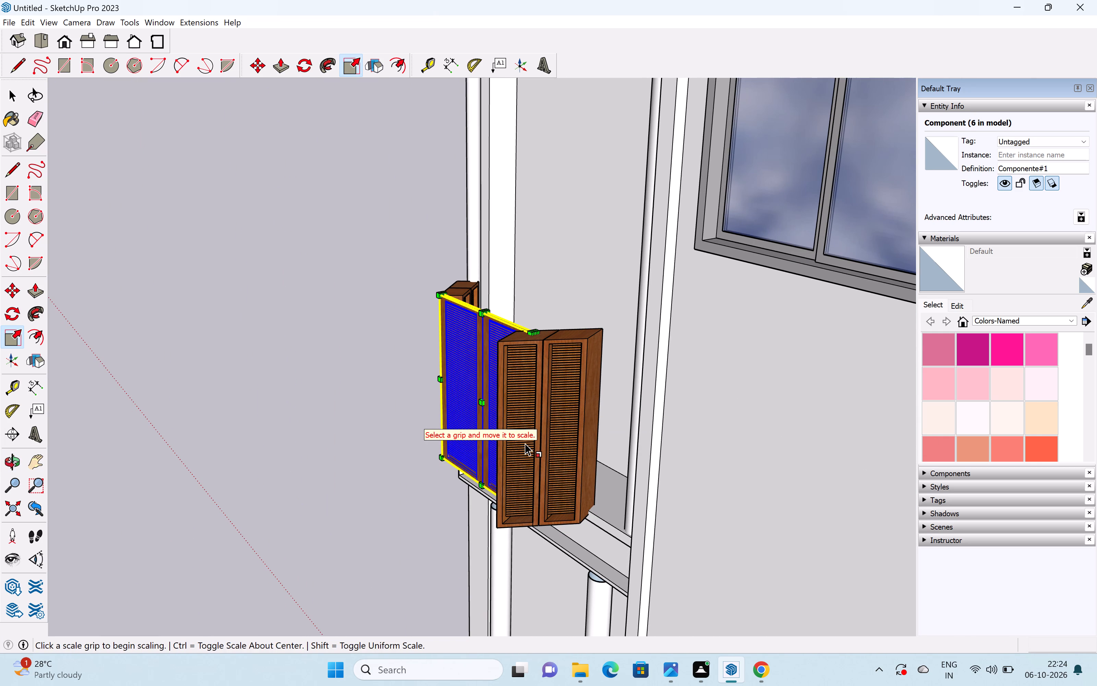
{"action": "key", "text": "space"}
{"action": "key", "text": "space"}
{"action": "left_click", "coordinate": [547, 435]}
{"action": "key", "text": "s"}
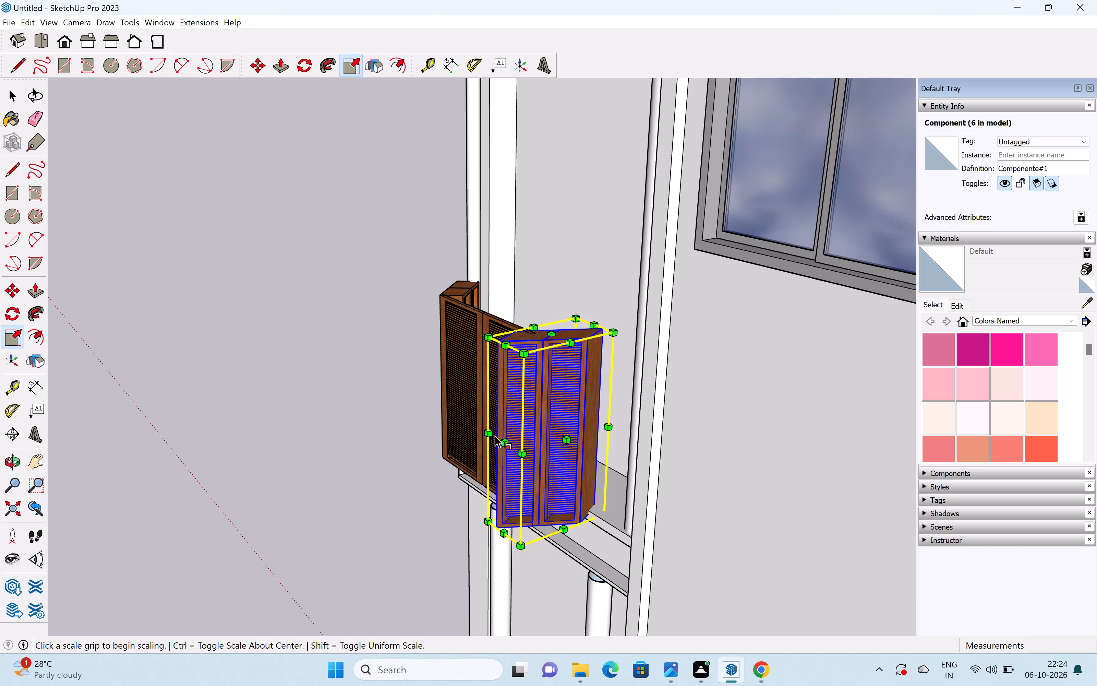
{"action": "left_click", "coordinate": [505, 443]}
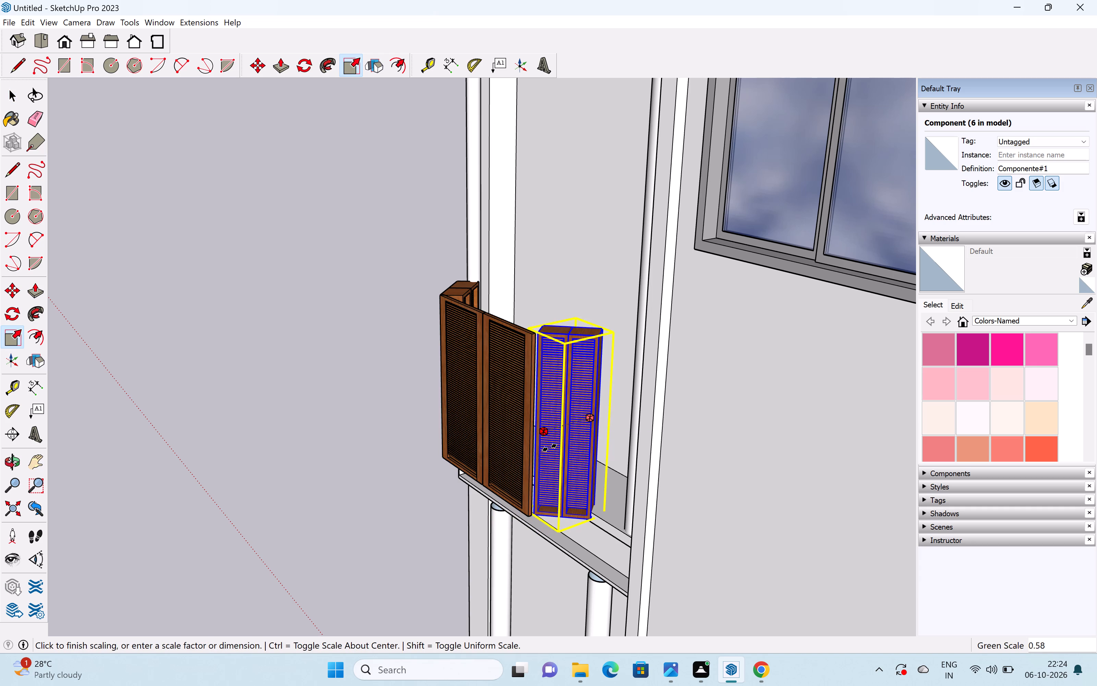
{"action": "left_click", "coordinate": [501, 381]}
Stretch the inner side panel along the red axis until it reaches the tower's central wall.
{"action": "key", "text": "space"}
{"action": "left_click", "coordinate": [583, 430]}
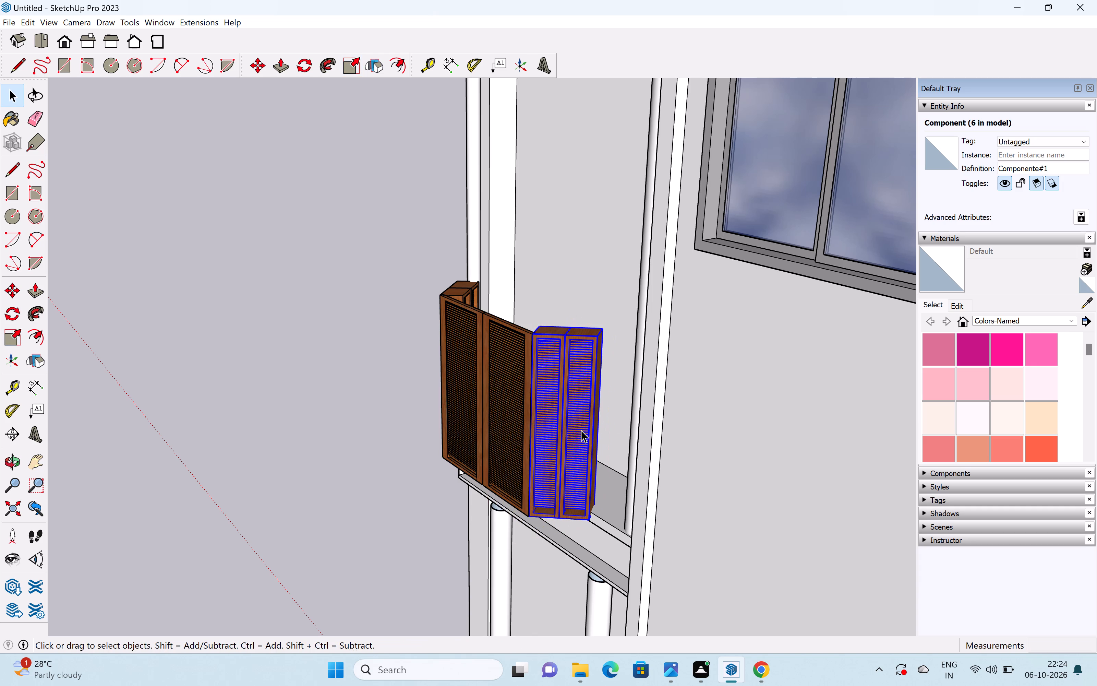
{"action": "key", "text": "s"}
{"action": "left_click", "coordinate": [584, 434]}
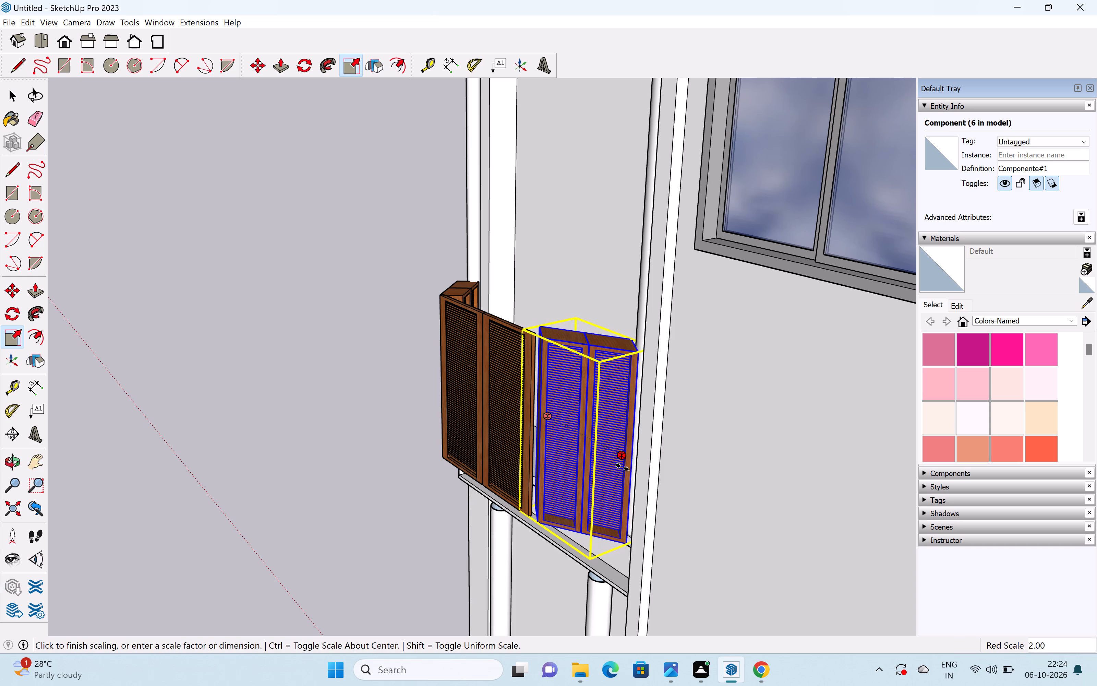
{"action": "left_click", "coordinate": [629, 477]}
Examine the reshaped shutter unit on the left bay's ledge from close up and against the whole facade.
{"action": "middle_click_drag", "start_coordinate": [547, 473], "coordinate": [769, 484]}
{"action": "key", "text": "space"}
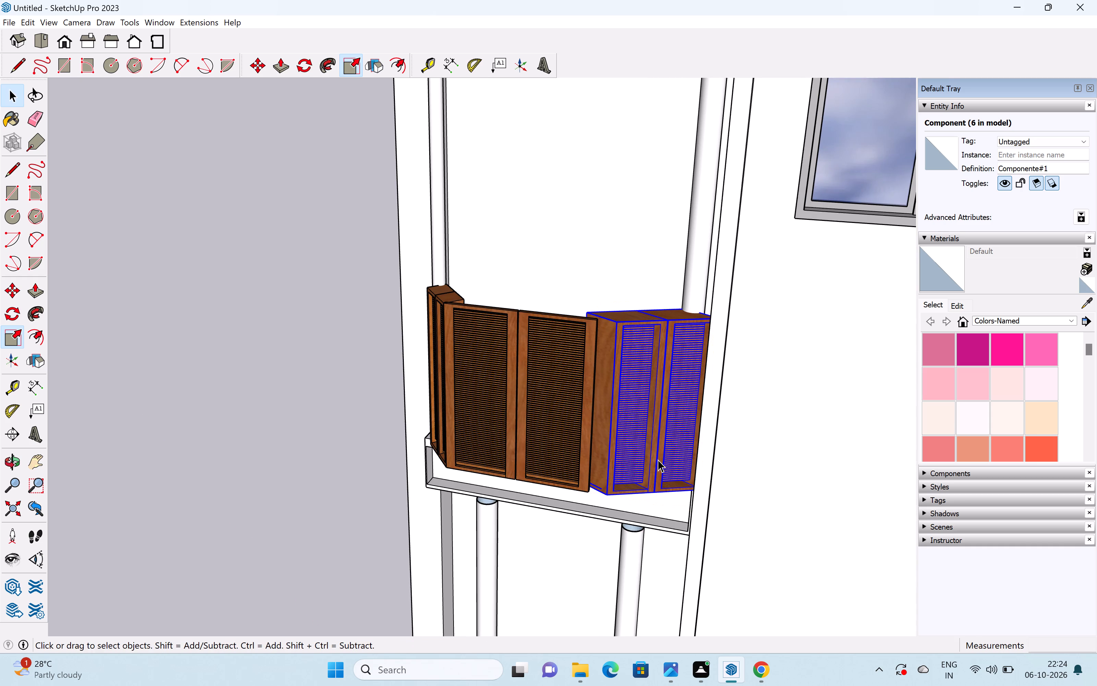
{"action": "left_click", "coordinate": [578, 287]}
{"action": "scroll", "coordinate": [599, 329], "scroll_direction": "down", "scroll_amount": 7}
{"action": "scroll", "coordinate": [579, 362], "scroll_direction": "up", "scroll_amount": 1}
{"action": "scroll", "coordinate": [580, 363], "scroll_direction": "down", "scroll_amount": 2}
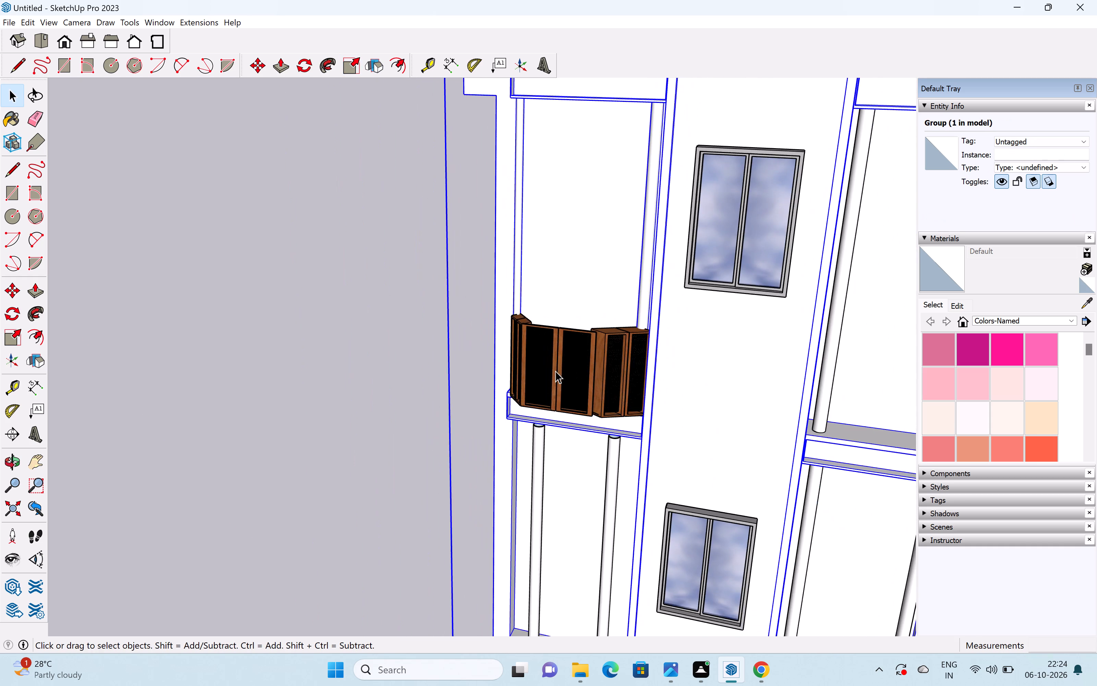
{"action": "middle_click_drag", "start_coordinate": [557, 372], "coordinate": [794, 325]}
{"action": "scroll", "coordinate": [569, 332], "scroll_direction": "down", "scroll_amount": 5}
{"action": "left_click", "coordinate": [854, 272]}
{"action": "scroll", "coordinate": [633, 324], "scroll_direction": "down", "scroll_amount": 5}
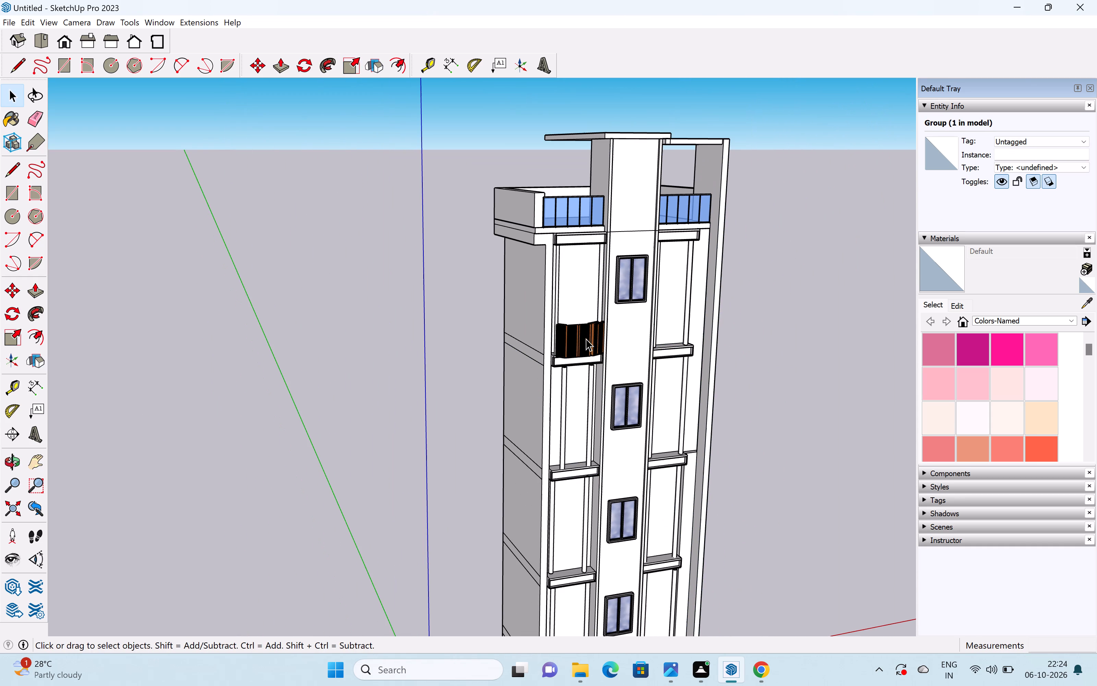
{"action": "middle_click_drag", "start_coordinate": [579, 338], "coordinate": [533, 320]}
{"action": "scroll", "coordinate": [567, 341], "scroll_direction": "up", "scroll_amount": 6}
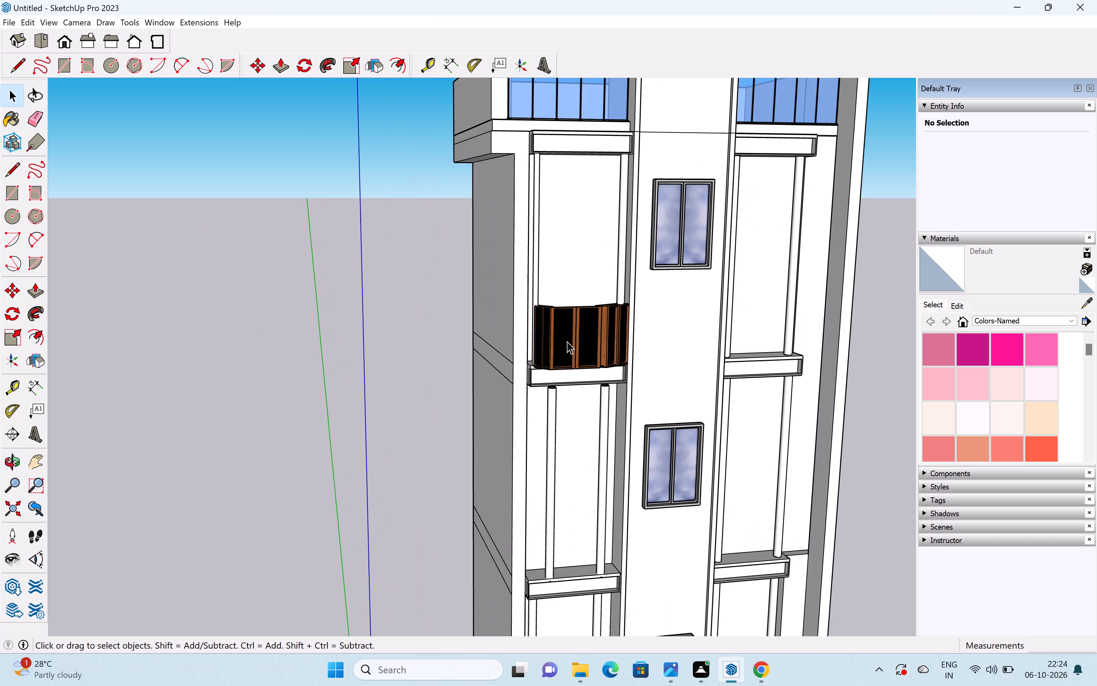
{"action": "scroll", "coordinate": [568, 341], "scroll_direction": "up", "scroll_amount": 2}
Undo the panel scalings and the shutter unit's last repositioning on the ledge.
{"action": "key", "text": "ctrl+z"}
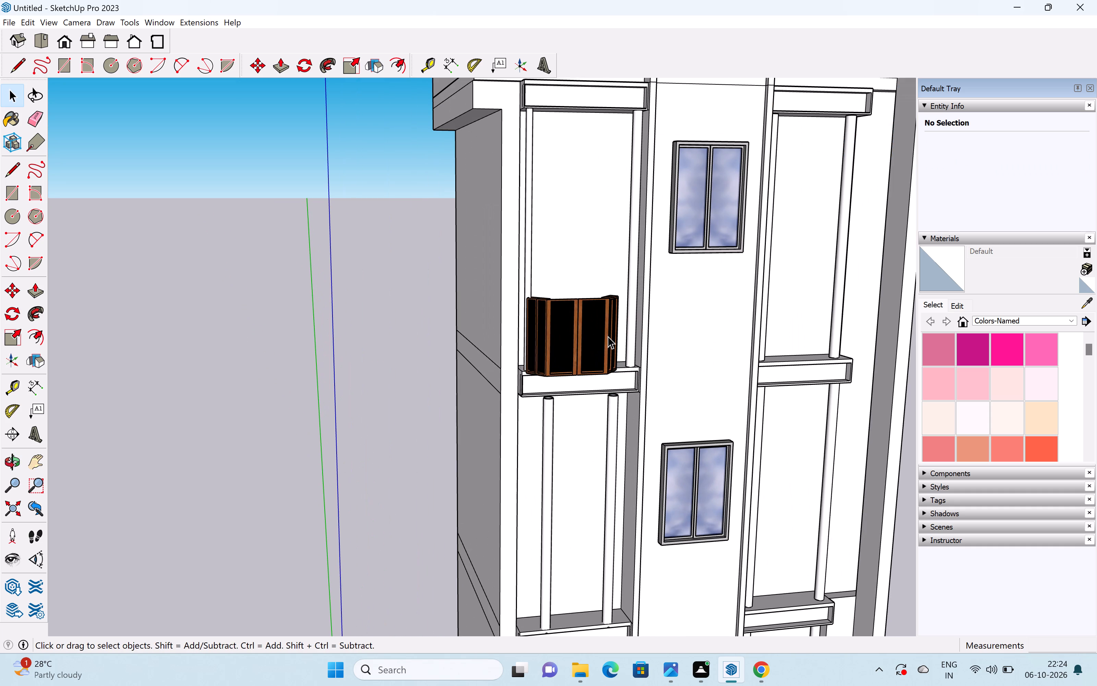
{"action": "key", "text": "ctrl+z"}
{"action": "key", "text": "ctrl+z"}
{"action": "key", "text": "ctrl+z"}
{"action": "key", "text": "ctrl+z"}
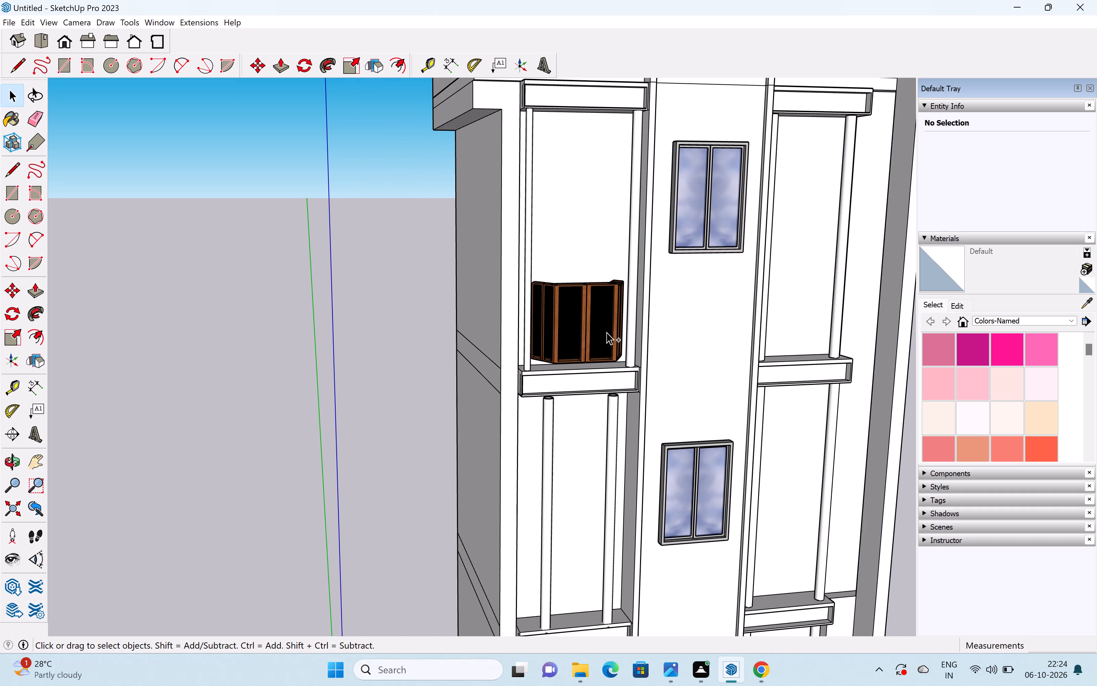
Examine how the shutter unit's panels sit on the ledge between the columns from the side, front and above.
{"action": "scroll", "coordinate": [599, 339], "scroll_direction": "up", "scroll_amount": 6}
{"action": "middle_click_drag", "start_coordinate": [568, 362], "coordinate": [806, 394]}
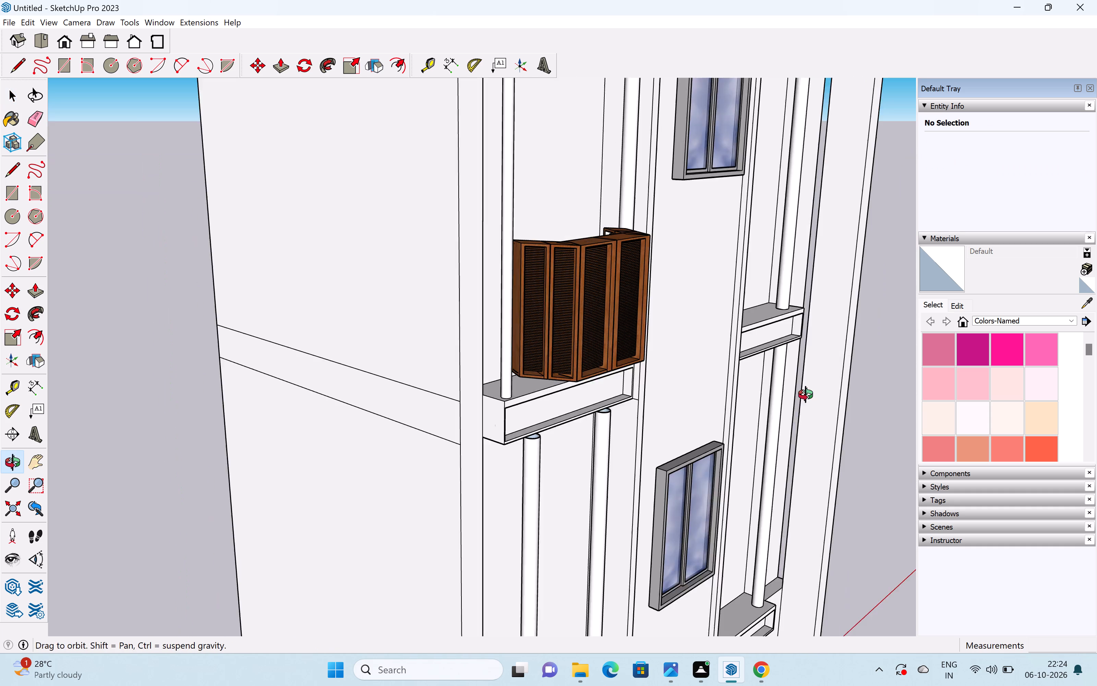
{"action": "middle_click_drag", "start_coordinate": [806, 394], "coordinate": [809, 395]}
{"action": "scroll", "coordinate": [581, 345], "scroll_direction": "up", "scroll_amount": 2}
{"action": "middle_click_drag", "start_coordinate": [582, 344], "coordinate": [727, 303], "text": "shift"}
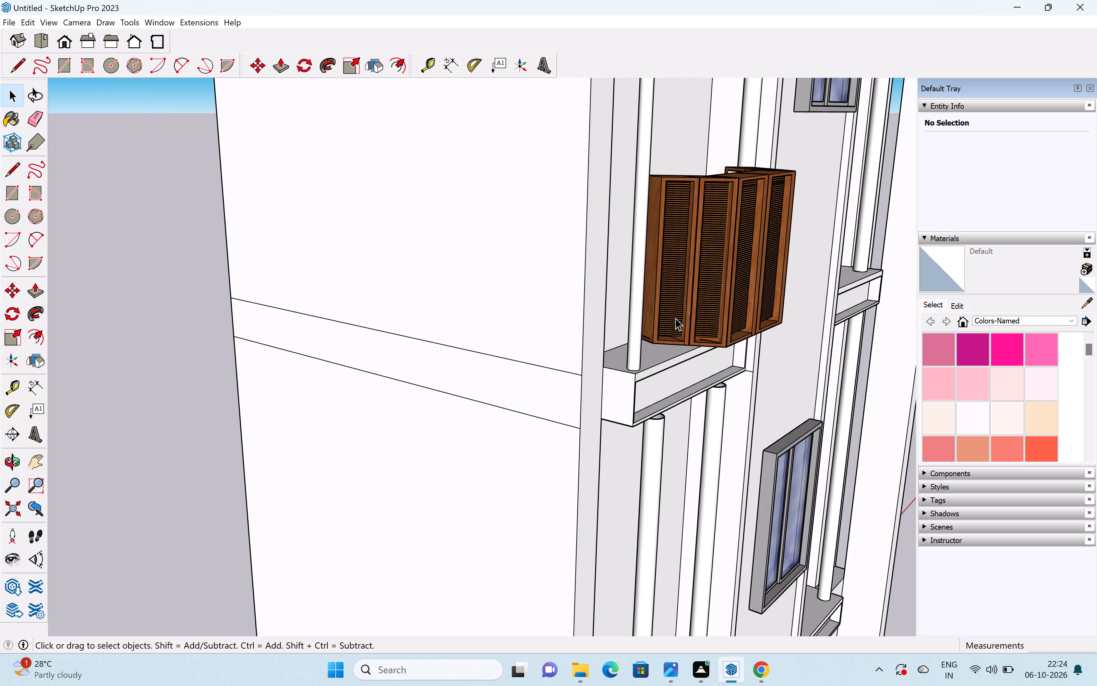
{"action": "left_click", "coordinate": [674, 318]}
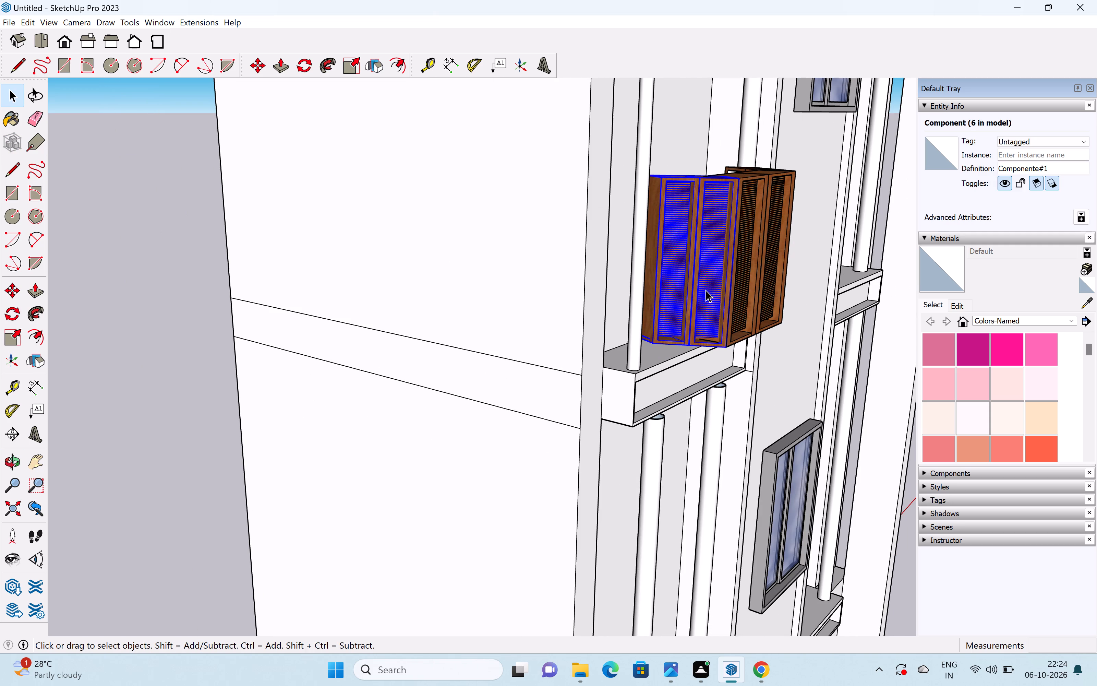
{"action": "key", "text": "space"}
{"action": "key", "text": "space"}
{"action": "scroll", "coordinate": [720, 284], "scroll_direction": "down", "scroll_amount": 7}
{"action": "middle_click_drag", "start_coordinate": [740, 286], "coordinate": [513, 343]}
{"action": "scroll", "coordinate": [723, 347], "scroll_direction": "down", "scroll_amount": 8}
{"action": "left_click", "coordinate": [877, 440]}
{"action": "scroll", "coordinate": [628, 339], "scroll_direction": "up", "scroll_amount": 5}
{"action": "middle_click_drag", "start_coordinate": [637, 330], "coordinate": [616, 334]}
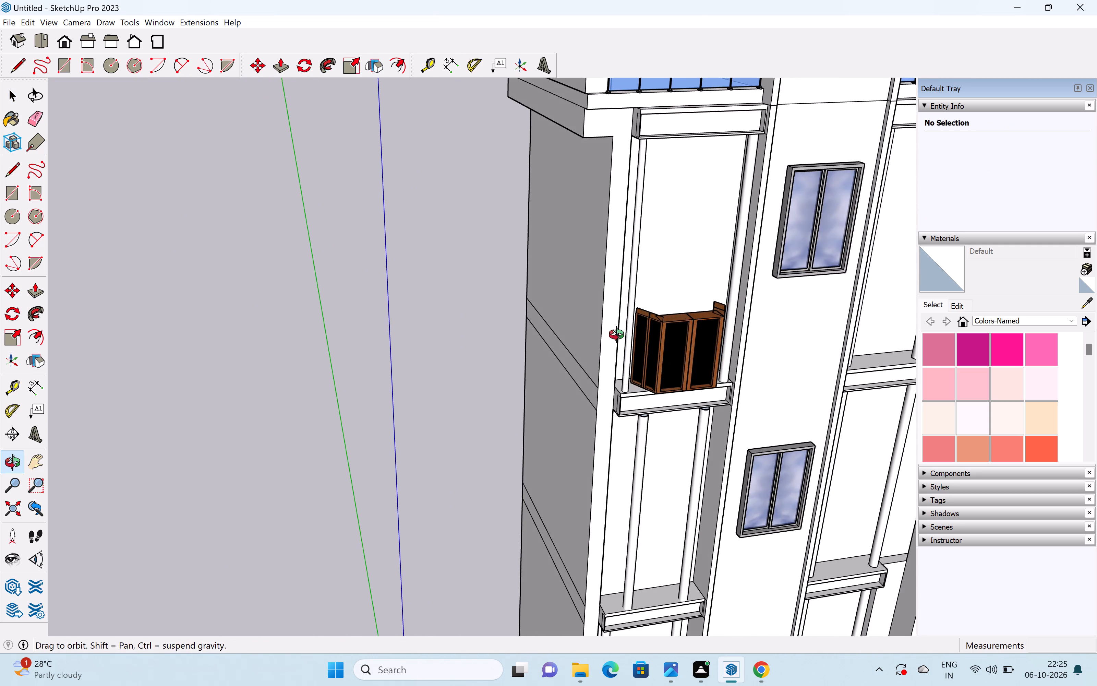
{"action": "middle_click_drag", "start_coordinate": [616, 334], "coordinate": [442, 382]}
{"action": "scroll", "coordinate": [560, 367], "scroll_direction": "up", "scroll_amount": 3}
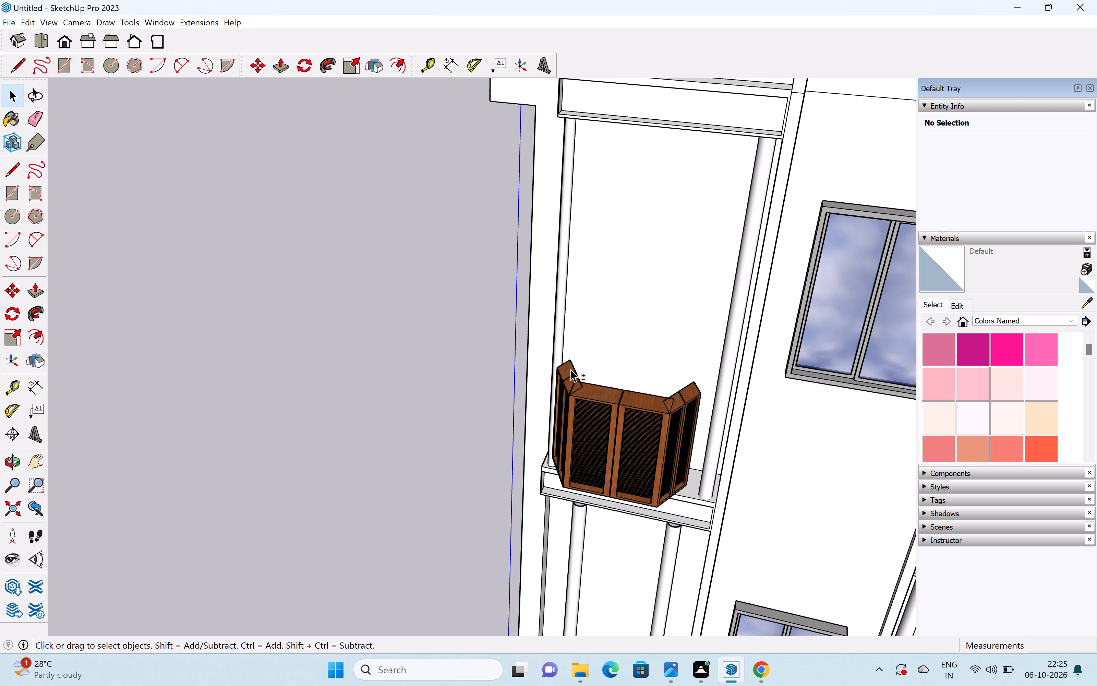
{"action": "middle_click_drag", "start_coordinate": [574, 368], "coordinate": [738, 211], "text": "shift"}
{"action": "middle_click_drag", "start_coordinate": [707, 264], "coordinate": [867, 286]}
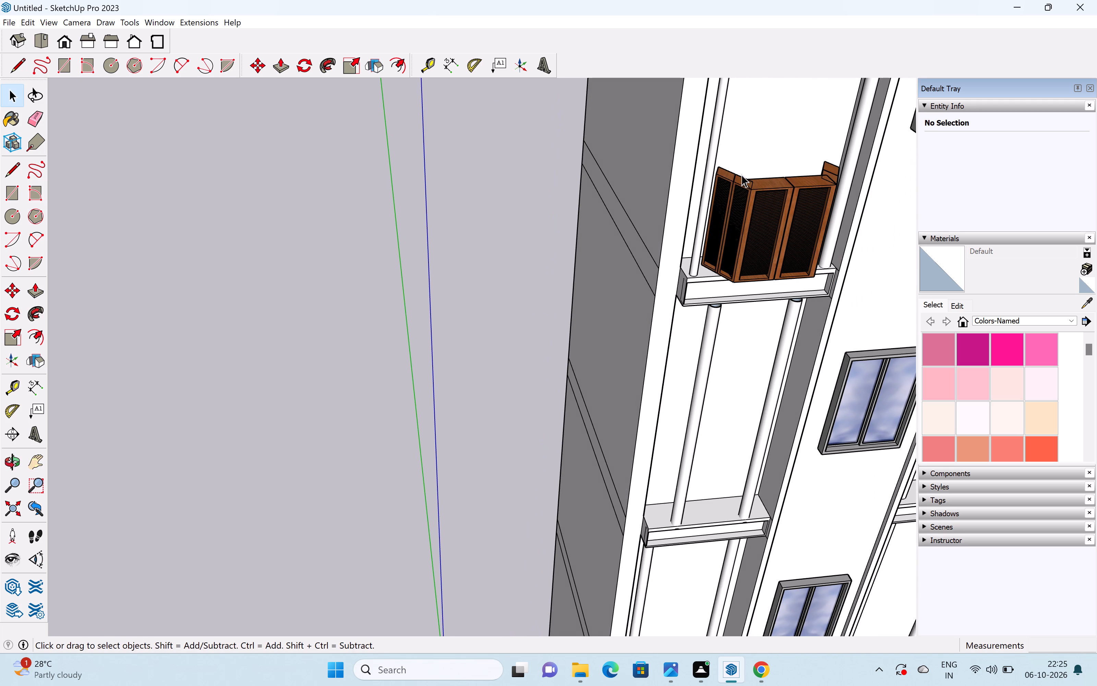
Delete the shutter unit's outer side, front and inner side panels from the left bay's top-floor ledge.
{"action": "left_click_drag", "start_coordinate": [717, 150], "coordinate": [808, 290]}
{"action": "left_click_drag", "start_coordinate": [808, 290], "coordinate": [845, 312]}
{"action": "left_click", "coordinate": [724, 246]}
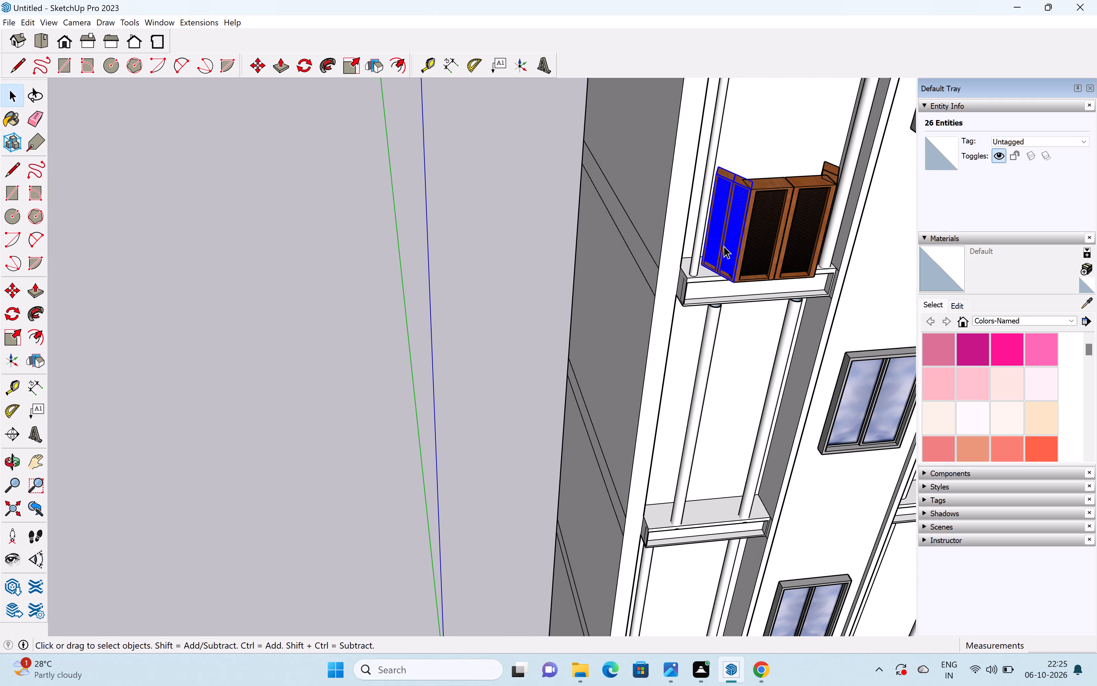
{"action": "scroll", "coordinate": [773, 180], "scroll_direction": "down", "scroll_amount": 1}
{"action": "middle_click_drag", "start_coordinate": [763, 178], "coordinate": [575, 129]}
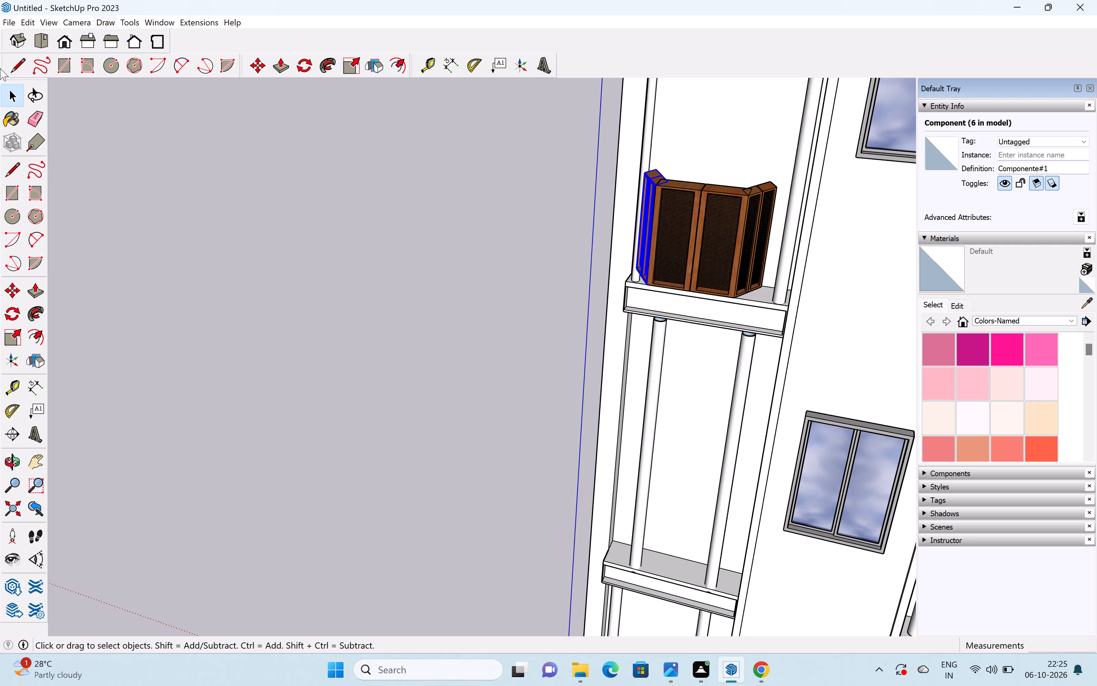
{"action": "key", "text": "Escape"}
{"action": "key", "text": "Delete"}
{"action": "left_click", "coordinate": [679, 252]}
{"action": "key", "text": "Delete"}
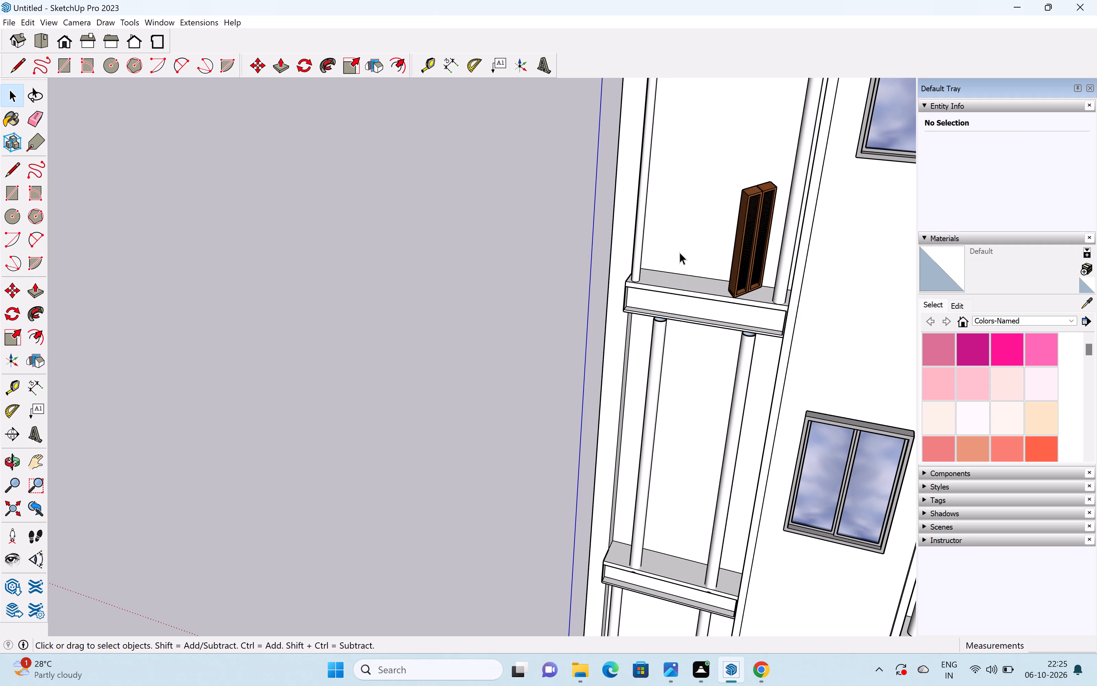
{"action": "left_click", "coordinate": [740, 241]}
{"action": "key", "text": "Delete"}
Delete the leftover shutter unit standing apart from the tower.
{"action": "scroll", "coordinate": [741, 246], "scroll_direction": "down", "scroll_amount": 20}
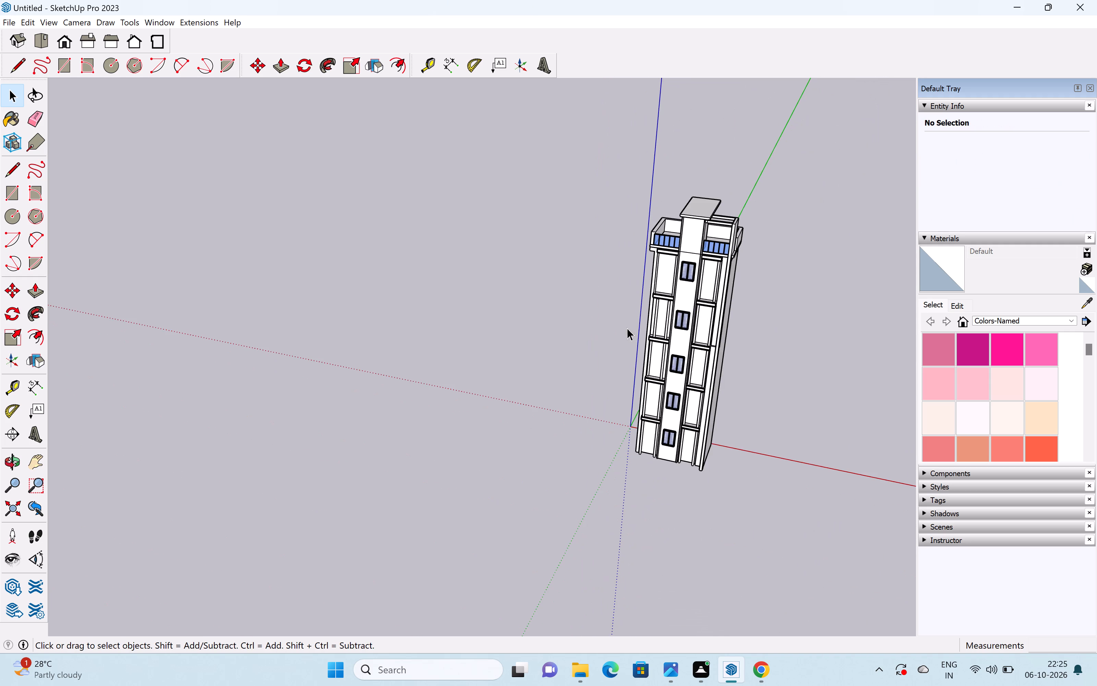
{"action": "middle_click_drag", "start_coordinate": [631, 330], "coordinate": [789, 289]}
{"action": "left_click_drag", "start_coordinate": [742, 235], "coordinate": [817, 297]}
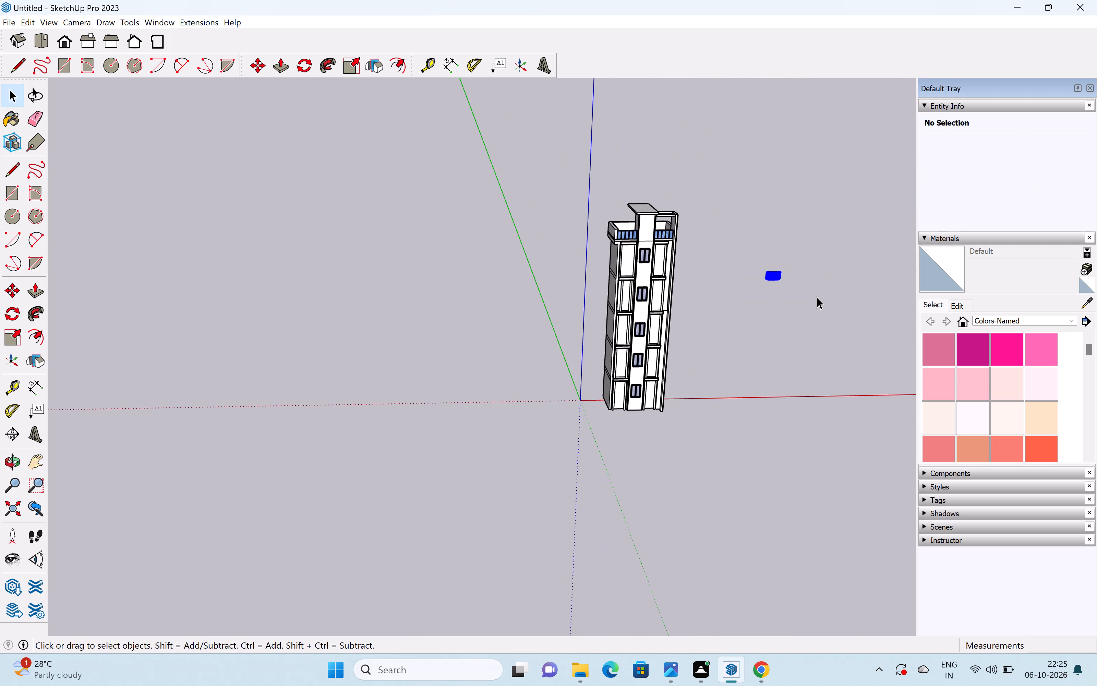
{"action": "key", "text": "Delete"}
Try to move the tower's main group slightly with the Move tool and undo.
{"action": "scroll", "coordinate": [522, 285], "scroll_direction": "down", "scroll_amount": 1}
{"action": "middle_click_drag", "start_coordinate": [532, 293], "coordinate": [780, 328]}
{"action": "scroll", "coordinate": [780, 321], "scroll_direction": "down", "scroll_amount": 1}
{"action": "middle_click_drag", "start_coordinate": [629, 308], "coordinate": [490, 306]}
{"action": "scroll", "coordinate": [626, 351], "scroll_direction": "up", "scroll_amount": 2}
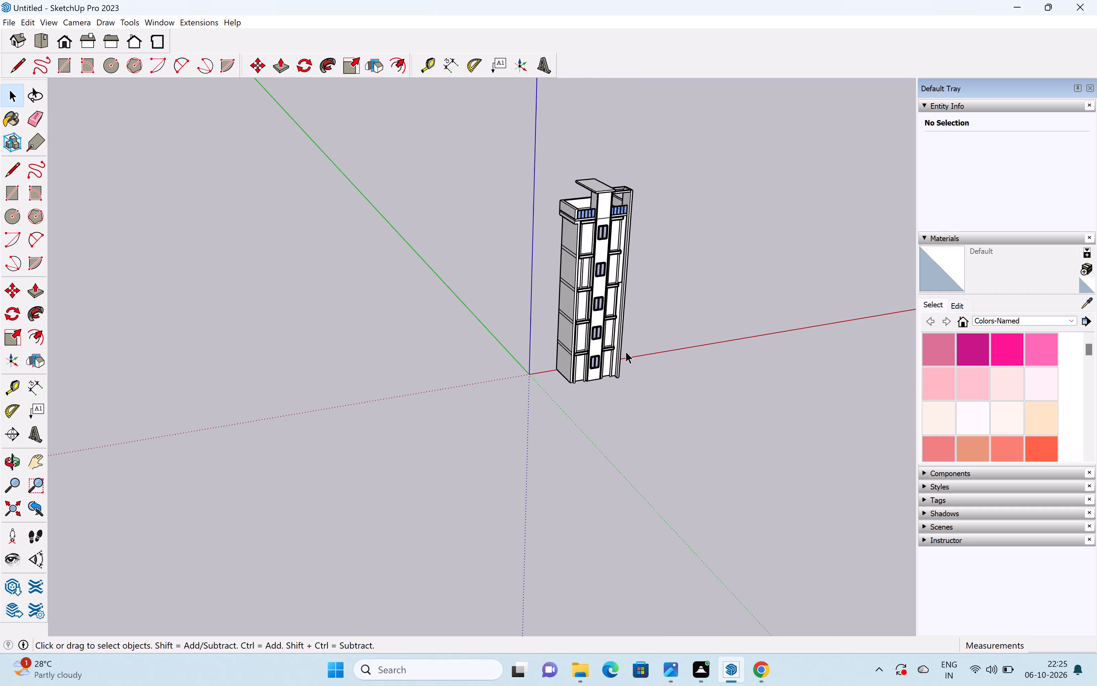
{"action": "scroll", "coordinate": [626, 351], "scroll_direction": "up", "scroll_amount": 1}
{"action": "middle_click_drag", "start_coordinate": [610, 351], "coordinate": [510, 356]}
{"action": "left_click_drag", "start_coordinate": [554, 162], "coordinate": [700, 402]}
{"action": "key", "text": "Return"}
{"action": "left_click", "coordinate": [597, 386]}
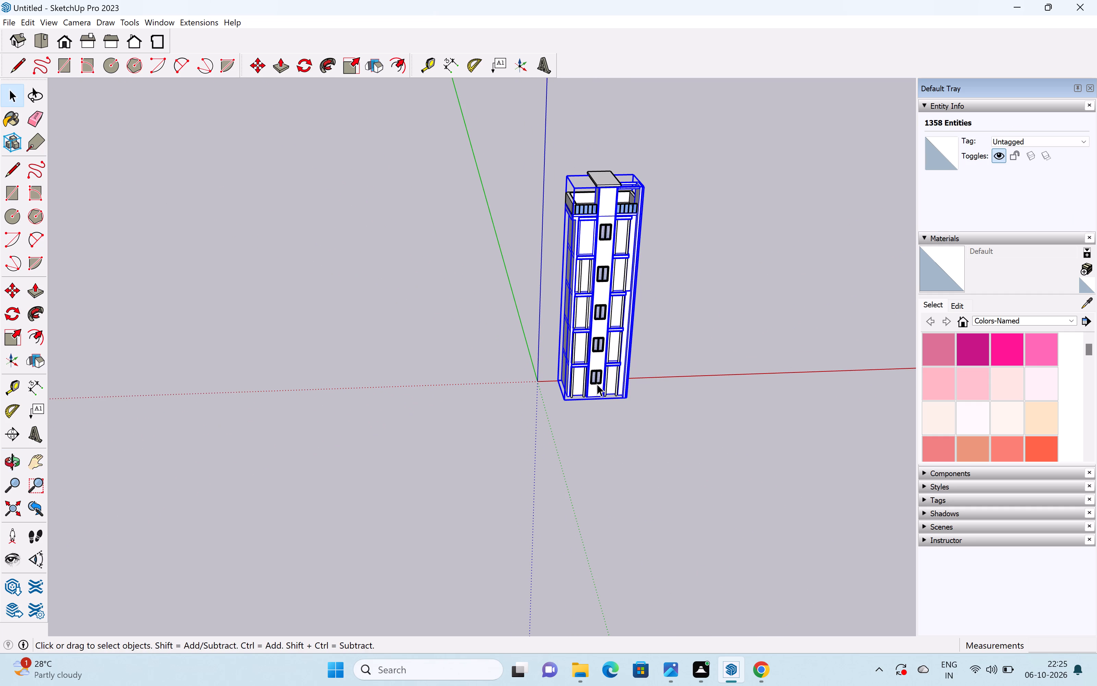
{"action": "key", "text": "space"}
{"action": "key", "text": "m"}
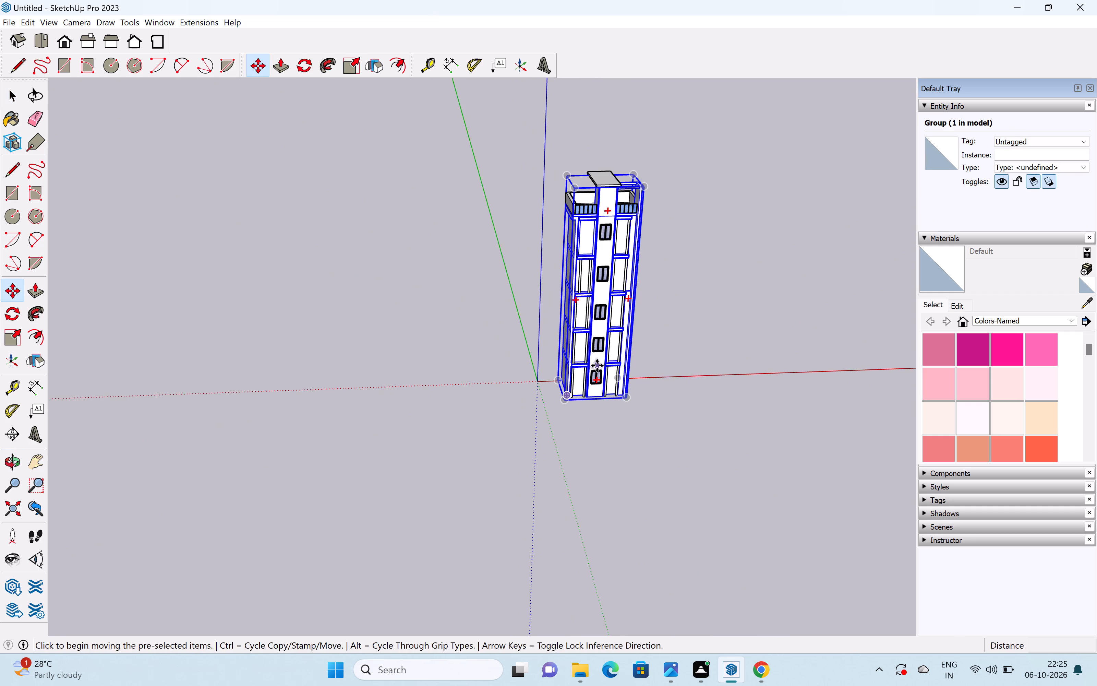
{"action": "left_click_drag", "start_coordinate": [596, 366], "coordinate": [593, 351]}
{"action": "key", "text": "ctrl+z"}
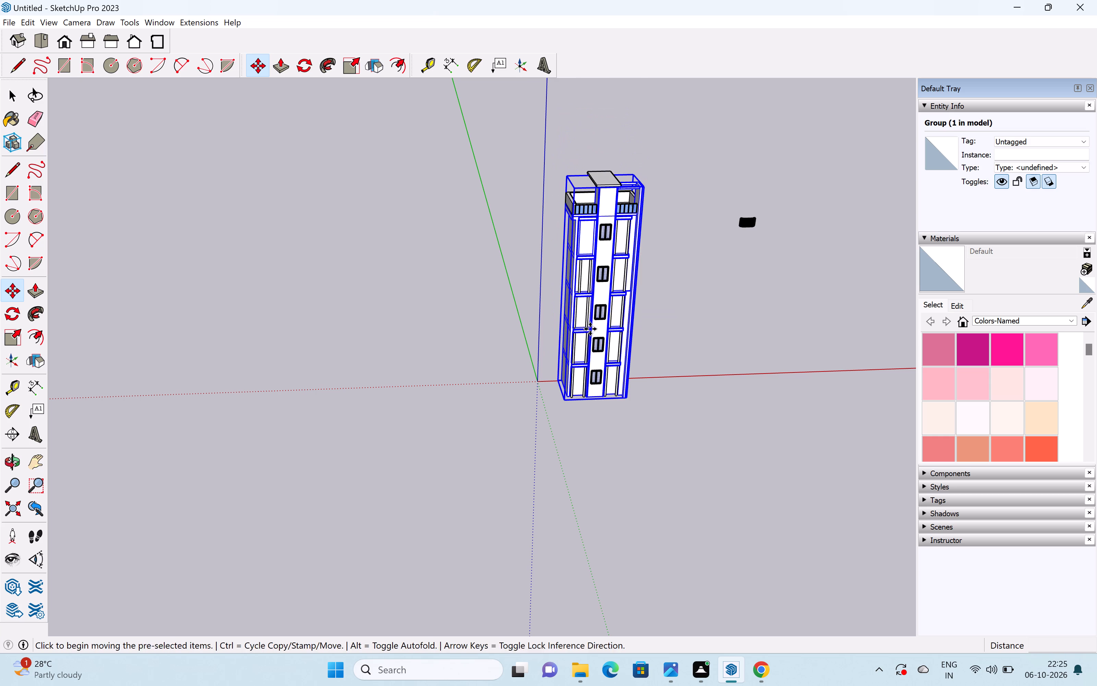
Delete the shutter unit standing apart from the tower.
{"action": "key", "text": "space"}
{"action": "scroll", "coordinate": [613, 361], "scroll_direction": "down", "scroll_amount": 1}
{"action": "middle_click_drag", "start_coordinate": [612, 356], "coordinate": [553, 329]}
{"action": "left_click_drag", "start_coordinate": [763, 236], "coordinate": [842, 301]}
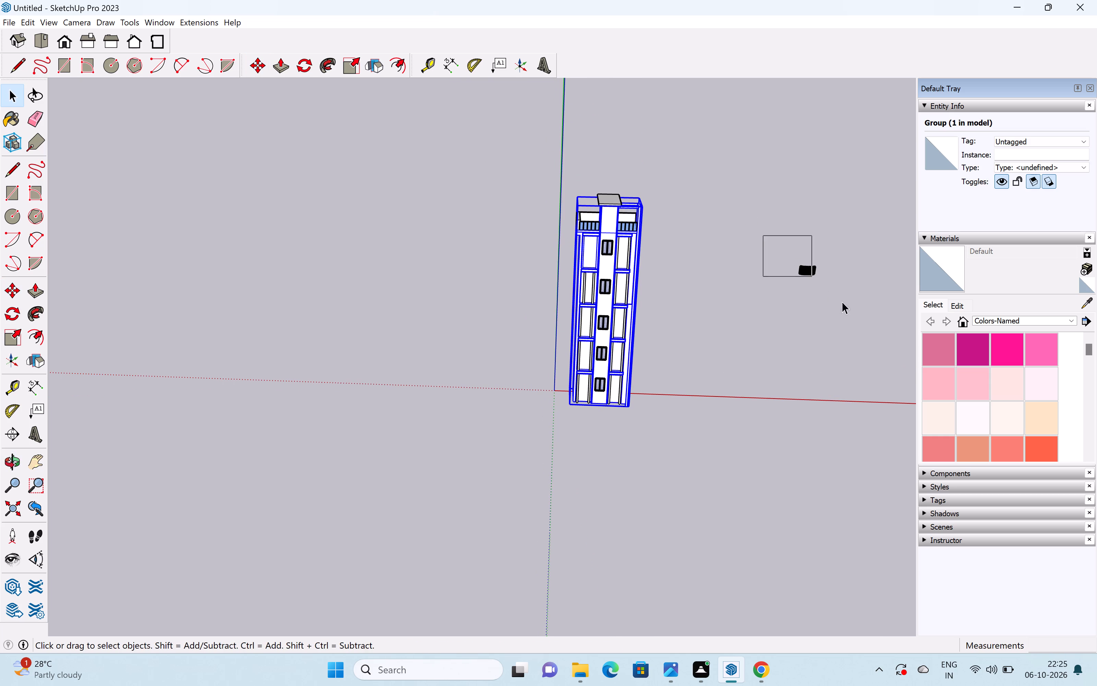
{"action": "left_click_drag", "start_coordinate": [842, 301], "coordinate": [849, 309]}
{"action": "key", "text": "Delete"}
Examine the tower's front facade from its base up to the roof.
{"action": "middle_click_drag", "start_coordinate": [692, 336], "coordinate": [676, 265]}
{"action": "left_click", "coordinate": [666, 295]}
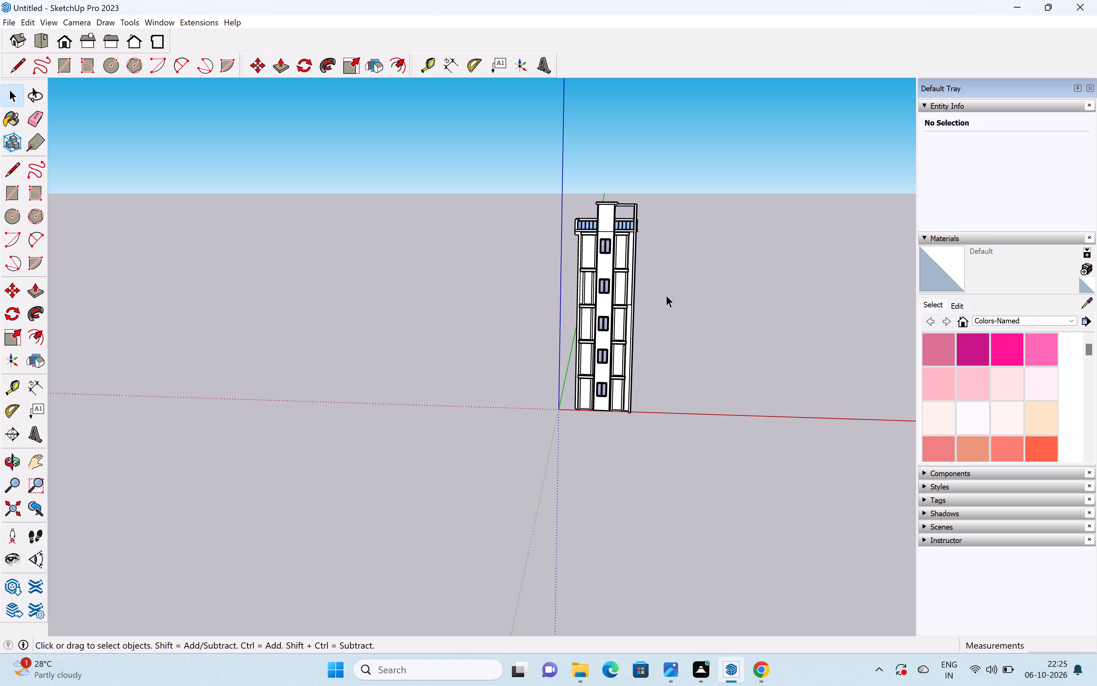
{"action": "scroll", "coordinate": [613, 355], "scroll_direction": "up", "scroll_amount": 9}
{"action": "scroll", "coordinate": [644, 359], "scroll_direction": "down", "scroll_amount": 1}
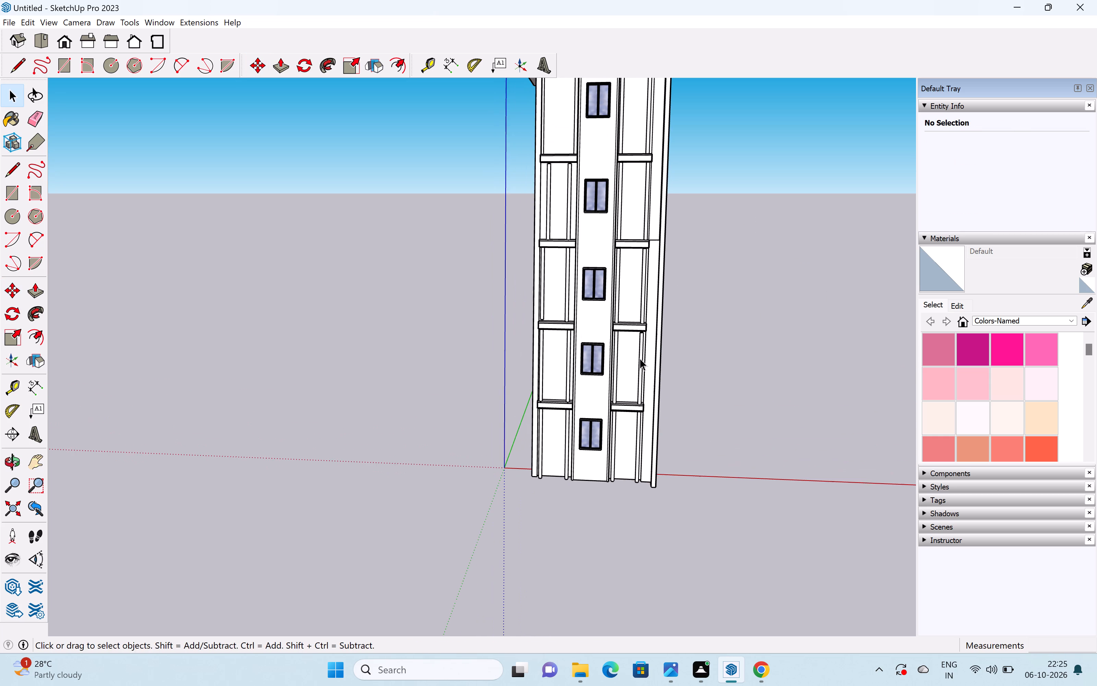
{"action": "middle_click_drag", "start_coordinate": [639, 358], "coordinate": [646, 417]}
{"action": "middle_click_drag", "start_coordinate": [633, 398], "coordinate": [619, 455], "text": "shift"}
{"action": "middle_click_drag", "start_coordinate": [618, 434], "coordinate": [619, 402]}
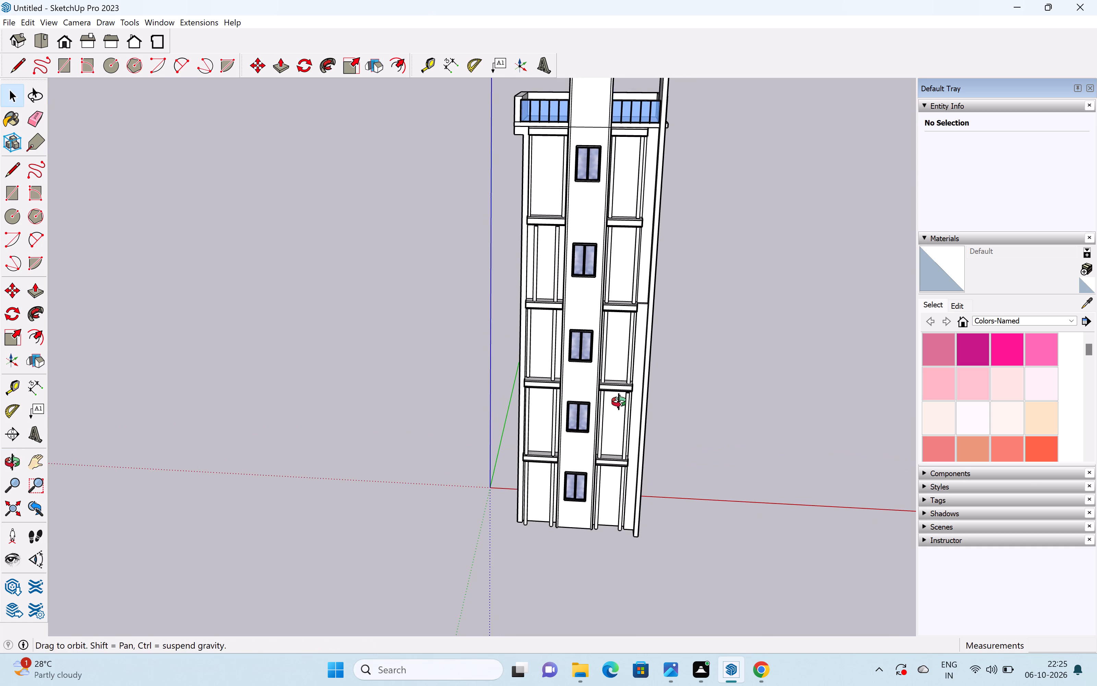
{"action": "middle_click_drag", "start_coordinate": [619, 402], "coordinate": [612, 362]}
{"action": "scroll", "coordinate": [612, 362], "scroll_direction": "up", "scroll_amount": 1}
{"action": "middle_click_drag", "start_coordinate": [611, 362], "coordinate": [613, 406], "text": "shift"}
{"action": "scroll", "coordinate": [611, 362], "scroll_direction": "down", "scroll_amount": 1, "text": "shift"}
{"action": "scroll", "coordinate": [610, 404], "scroll_direction": "down", "scroll_amount": 1}
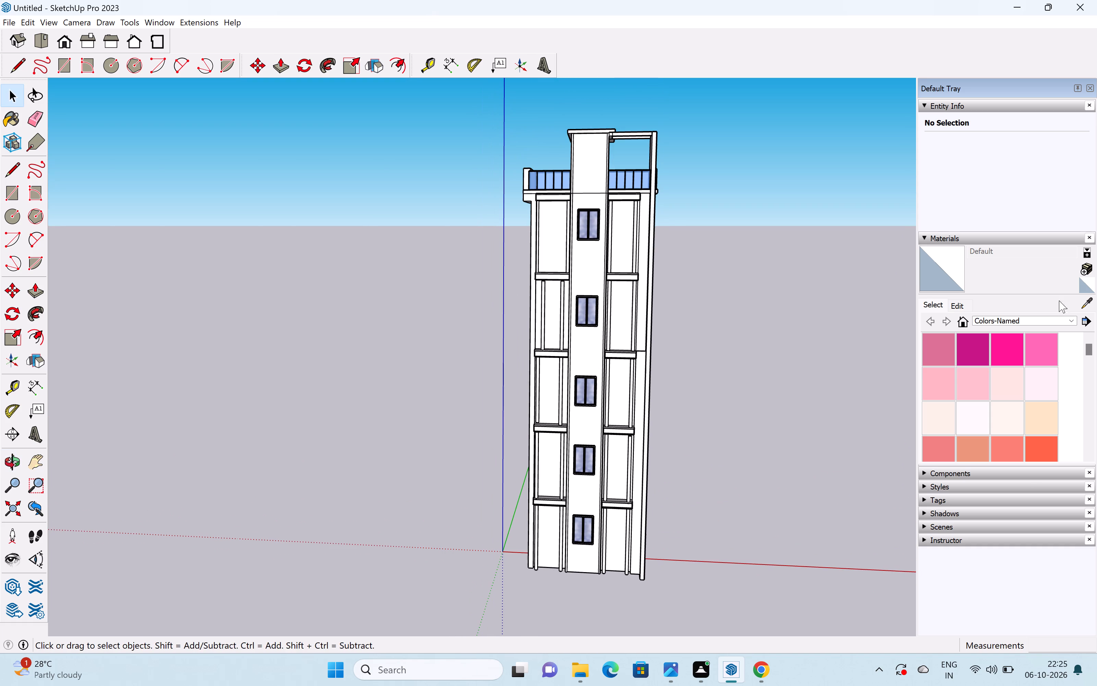
Switch the material library from Colors-Named to the Tile collection.
{"action": "scroll", "coordinate": [928, 357], "scroll_direction": "down", "scroll_amount": 5}
{"action": "scroll", "coordinate": [996, 376], "scroll_direction": "up", "scroll_amount": 1}
{"action": "scroll", "coordinate": [996, 376], "scroll_direction": "down", "scroll_amount": 5}
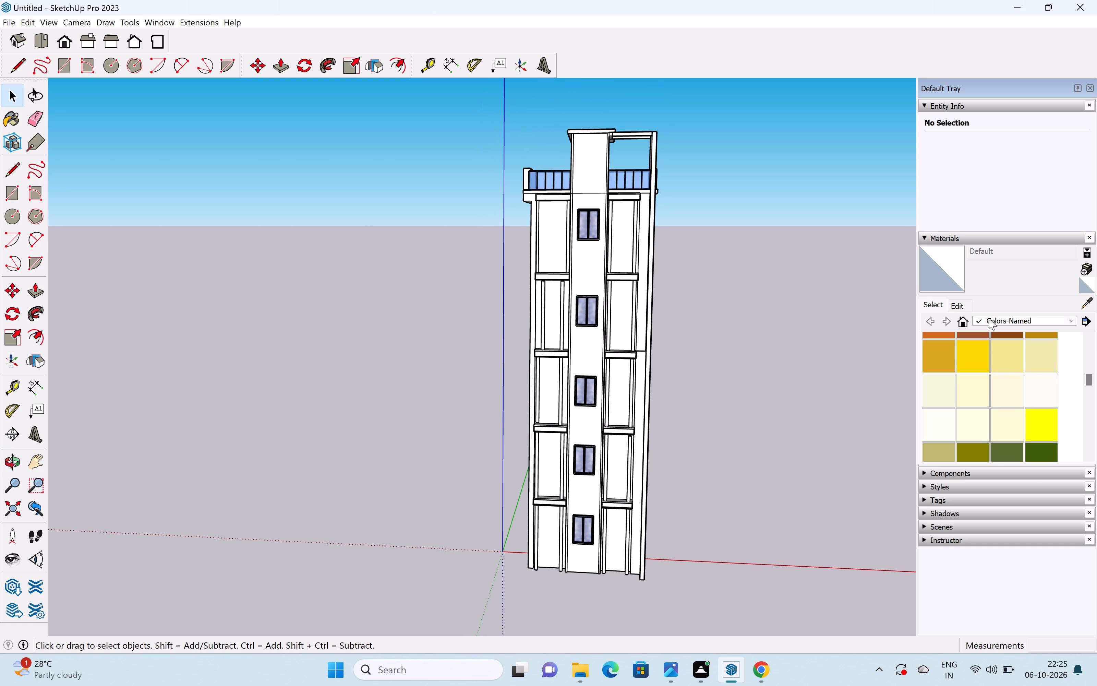
{"action": "left_click", "coordinate": [989, 318]}
{"action": "scroll", "coordinate": [974, 367], "scroll_direction": "down", "scroll_amount": 7}
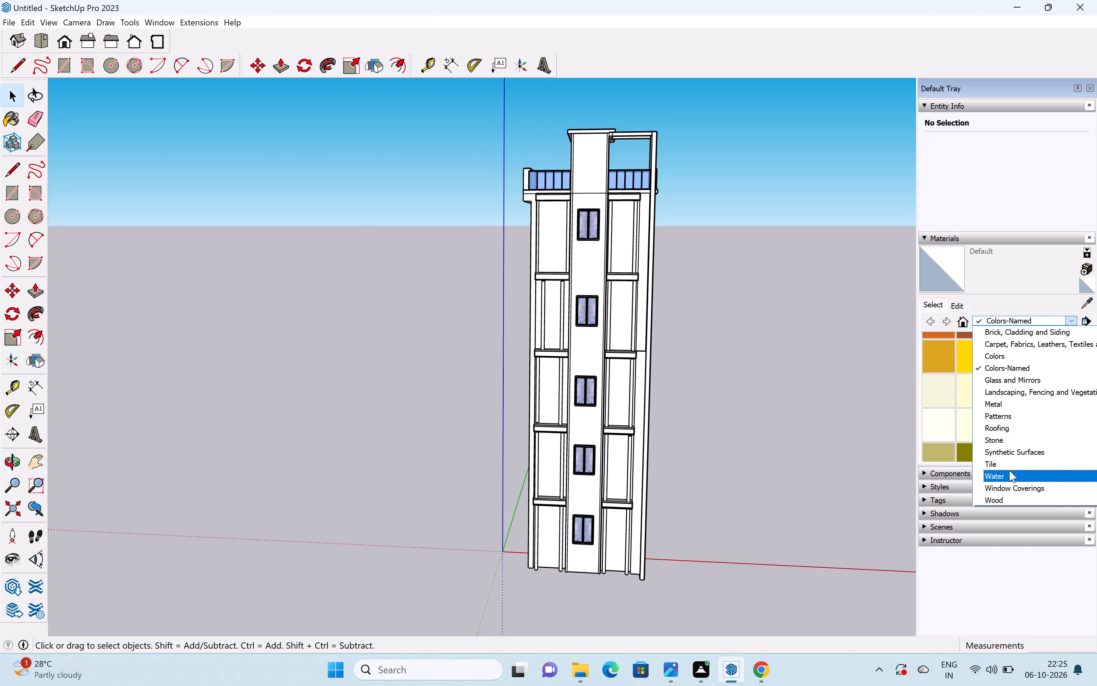
{"action": "left_click", "coordinate": [1008, 465]}
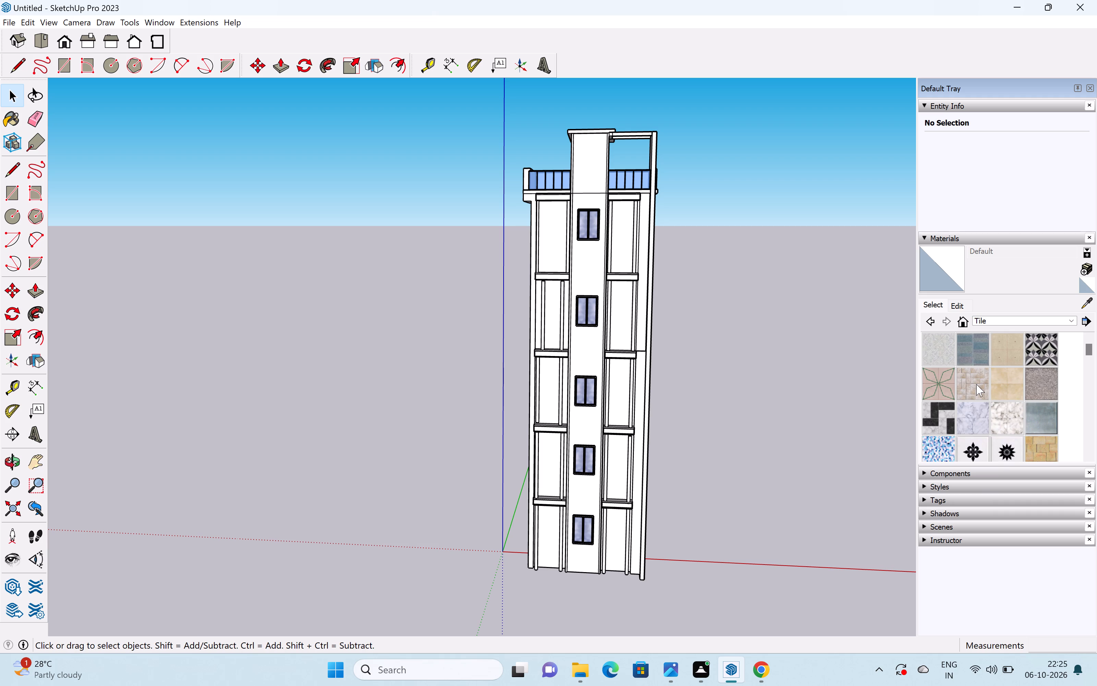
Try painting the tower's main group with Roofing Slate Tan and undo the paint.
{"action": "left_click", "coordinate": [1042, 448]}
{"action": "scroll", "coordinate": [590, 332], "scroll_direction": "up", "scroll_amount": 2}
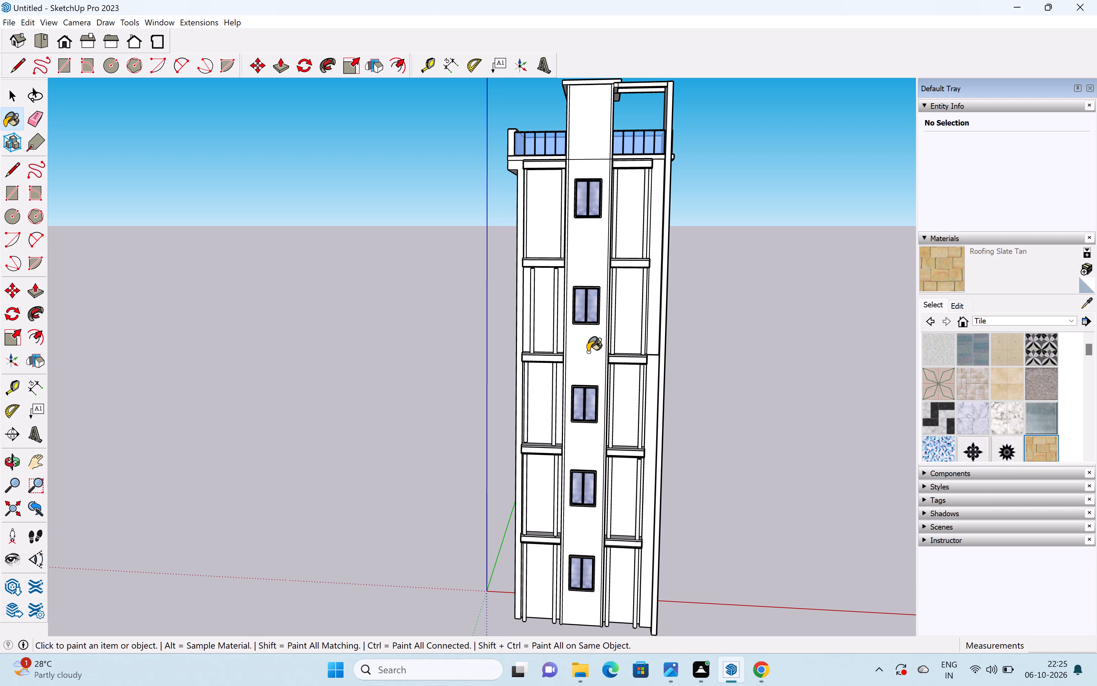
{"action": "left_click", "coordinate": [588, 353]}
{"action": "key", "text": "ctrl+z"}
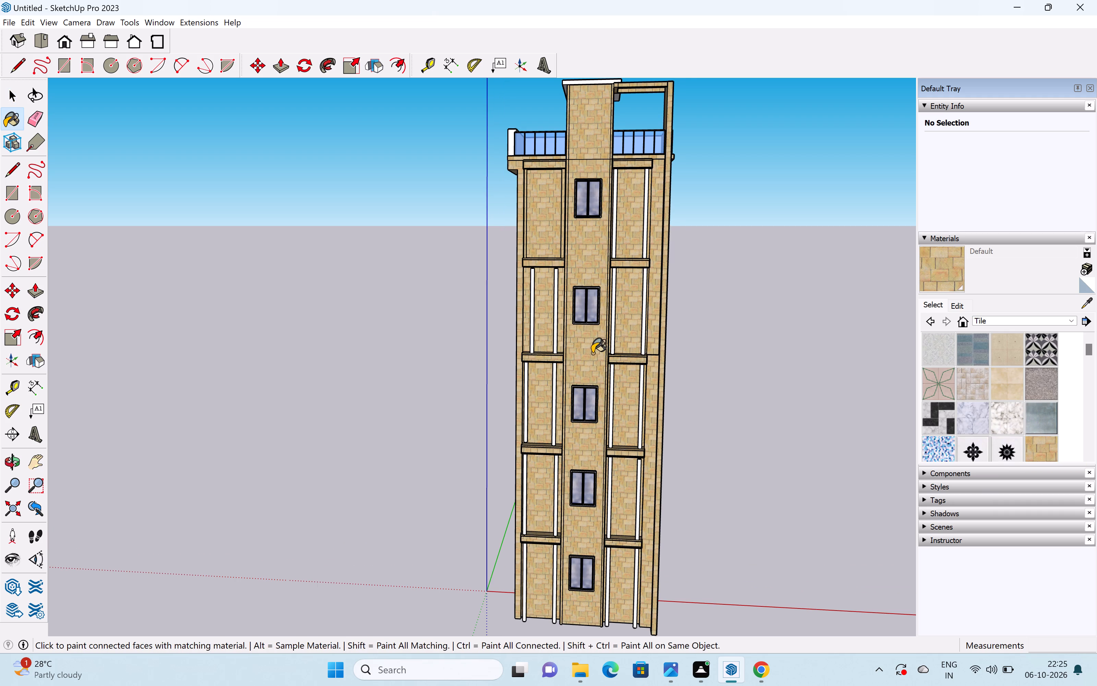
Inside the tower group, paint the central windowed strip's front face below the roofline with Roofing Slate Tan.
{"action": "key", "text": "space"}
{"action": "double_click", "coordinate": [594, 349]}
{"action": "double_click", "coordinate": [594, 349]}
{"action": "double_click", "coordinate": [594, 349]}
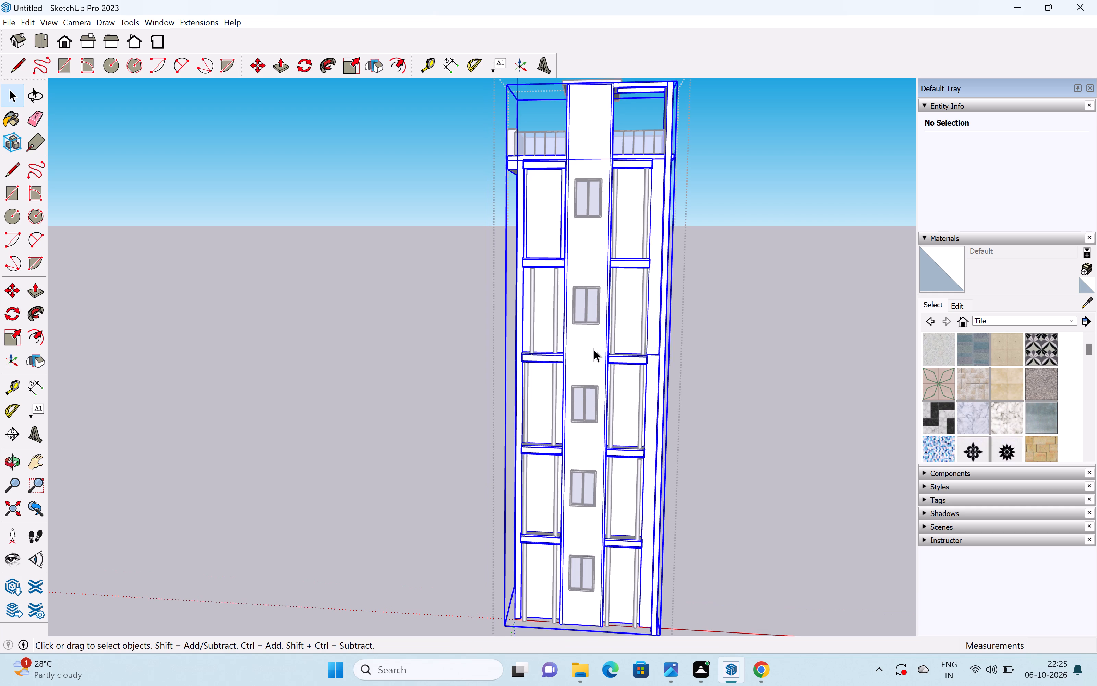
{"action": "left_click", "coordinate": [1038, 447]}
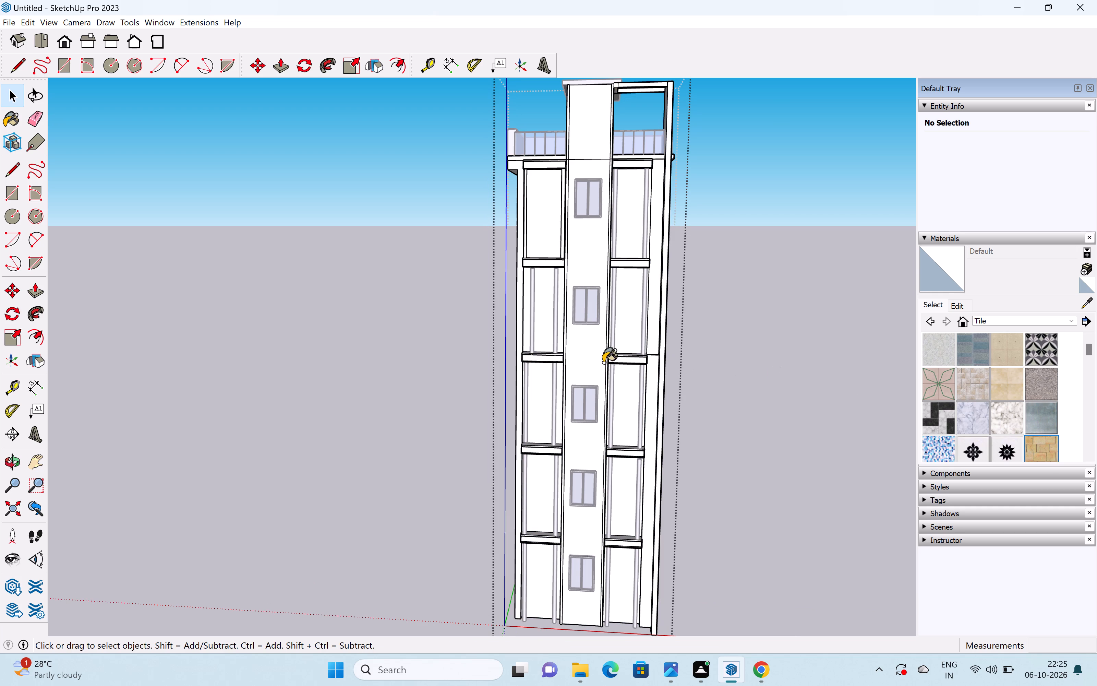
{"action": "left_click", "coordinate": [592, 359]}
{"action": "key", "text": "space"}
{"action": "left_click", "coordinate": [762, 309]}
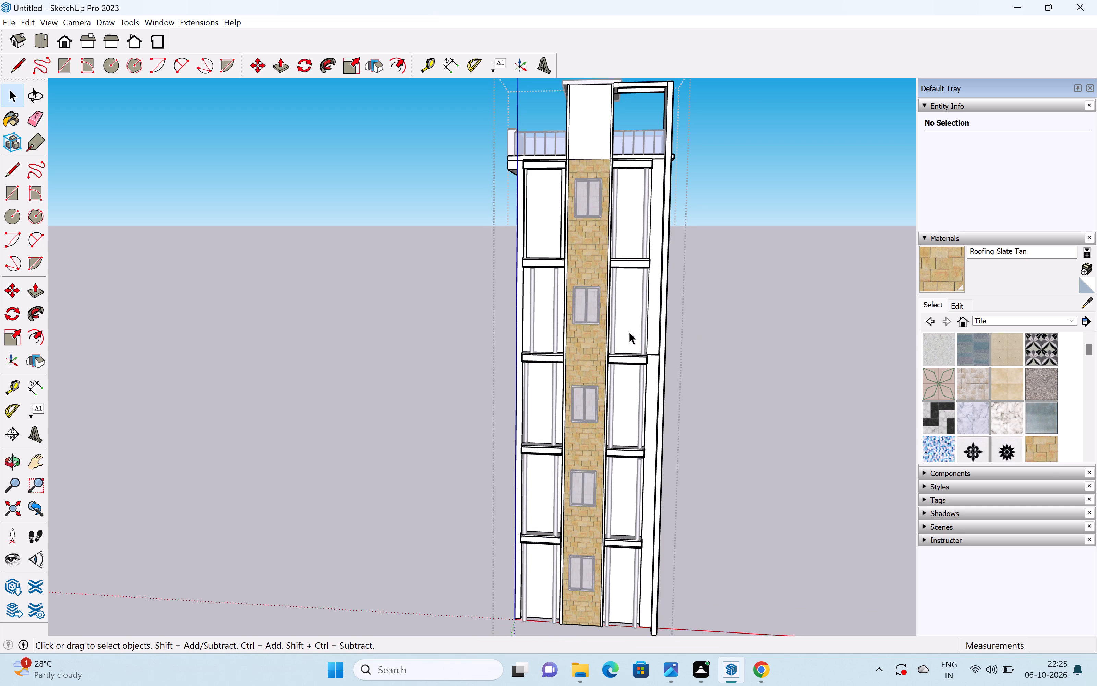
{"action": "double_click", "coordinate": [594, 342]}
{"action": "middle_click_drag", "start_coordinate": [723, 316], "coordinate": [736, 334]}
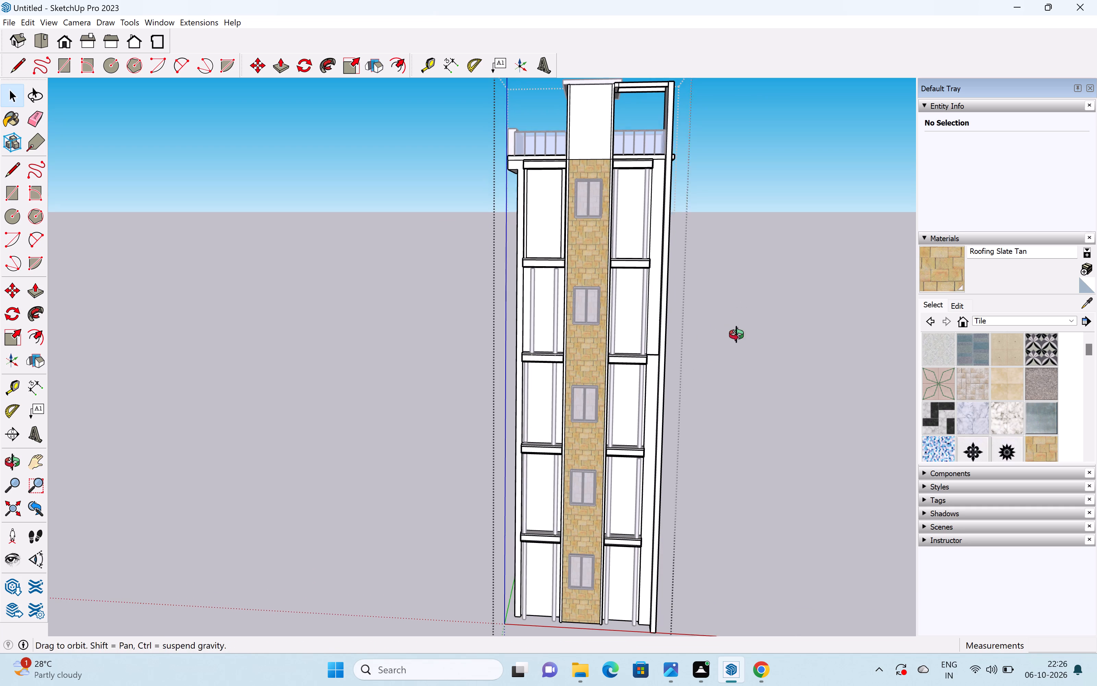
{"action": "middle_click_drag", "start_coordinate": [736, 334], "coordinate": [752, 350]}
{"action": "double_click", "coordinate": [565, 329]}
{"action": "left_click", "coordinate": [570, 333]}
{"action": "key", "text": "Escape"}
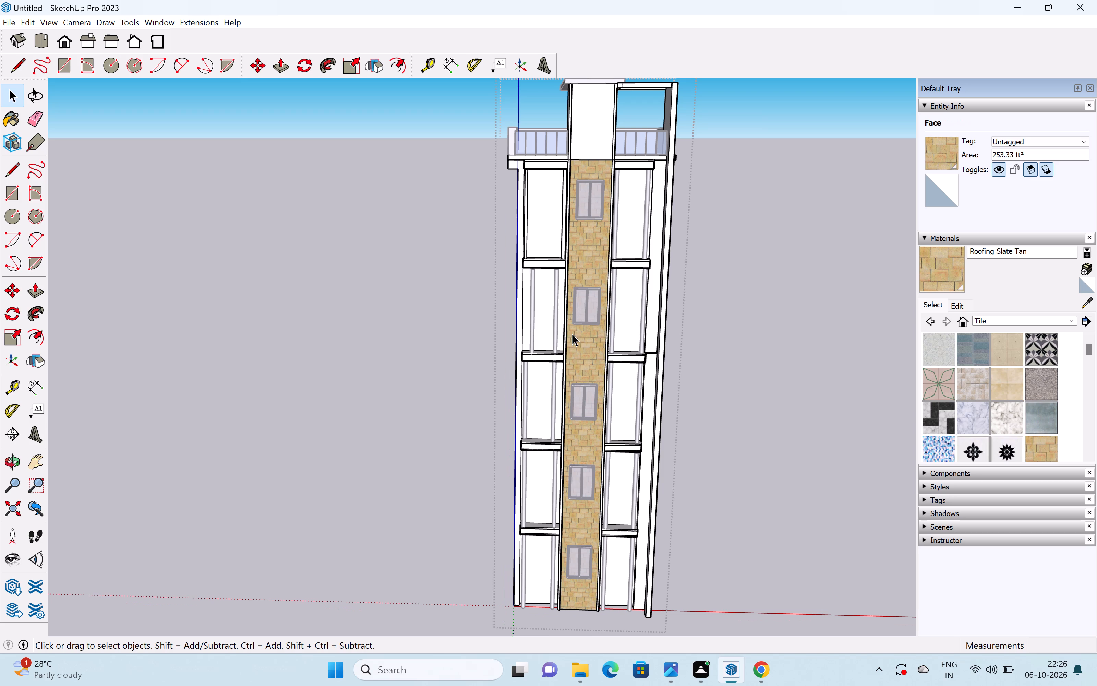
{"action": "left_click", "coordinate": [759, 299]}
{"action": "key", "text": "Escape"}
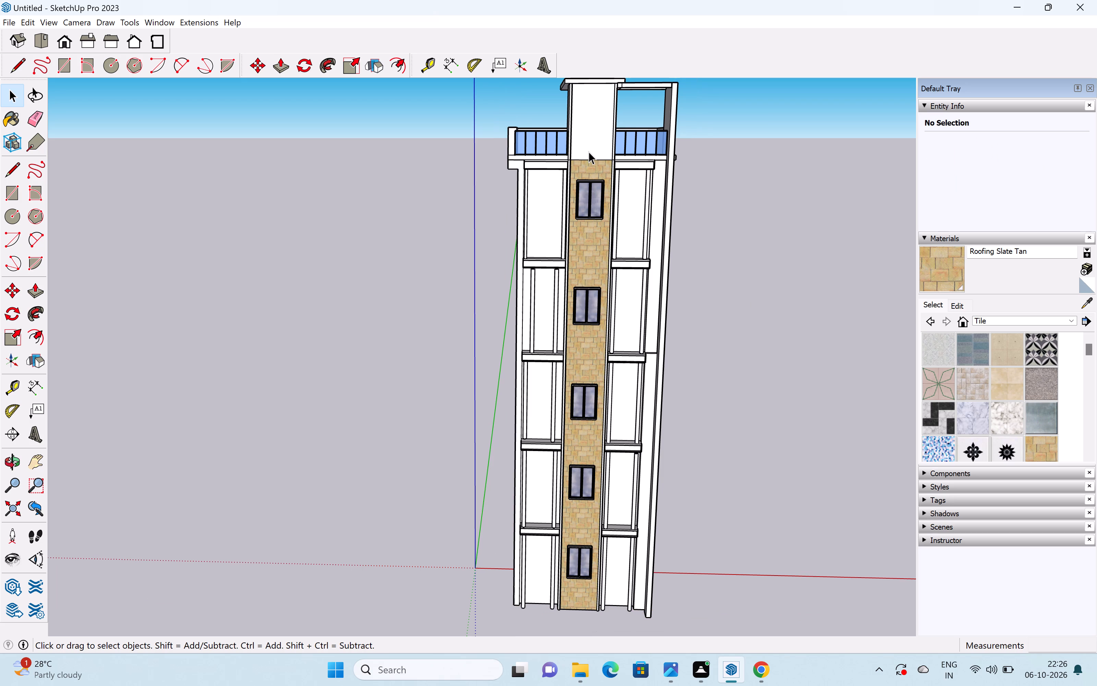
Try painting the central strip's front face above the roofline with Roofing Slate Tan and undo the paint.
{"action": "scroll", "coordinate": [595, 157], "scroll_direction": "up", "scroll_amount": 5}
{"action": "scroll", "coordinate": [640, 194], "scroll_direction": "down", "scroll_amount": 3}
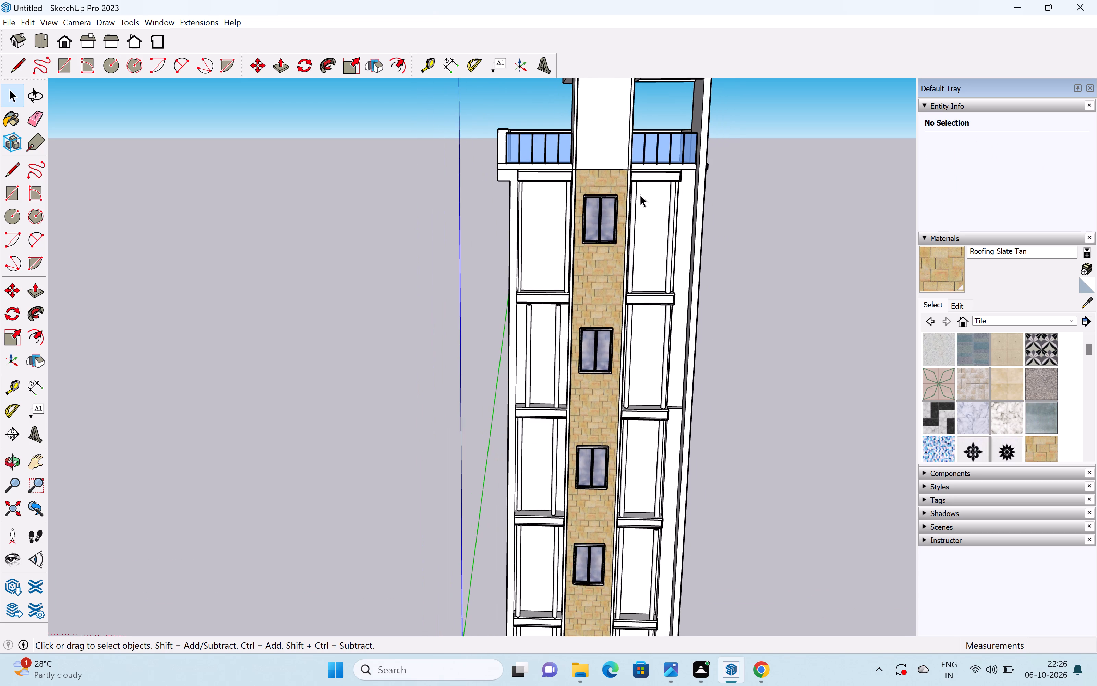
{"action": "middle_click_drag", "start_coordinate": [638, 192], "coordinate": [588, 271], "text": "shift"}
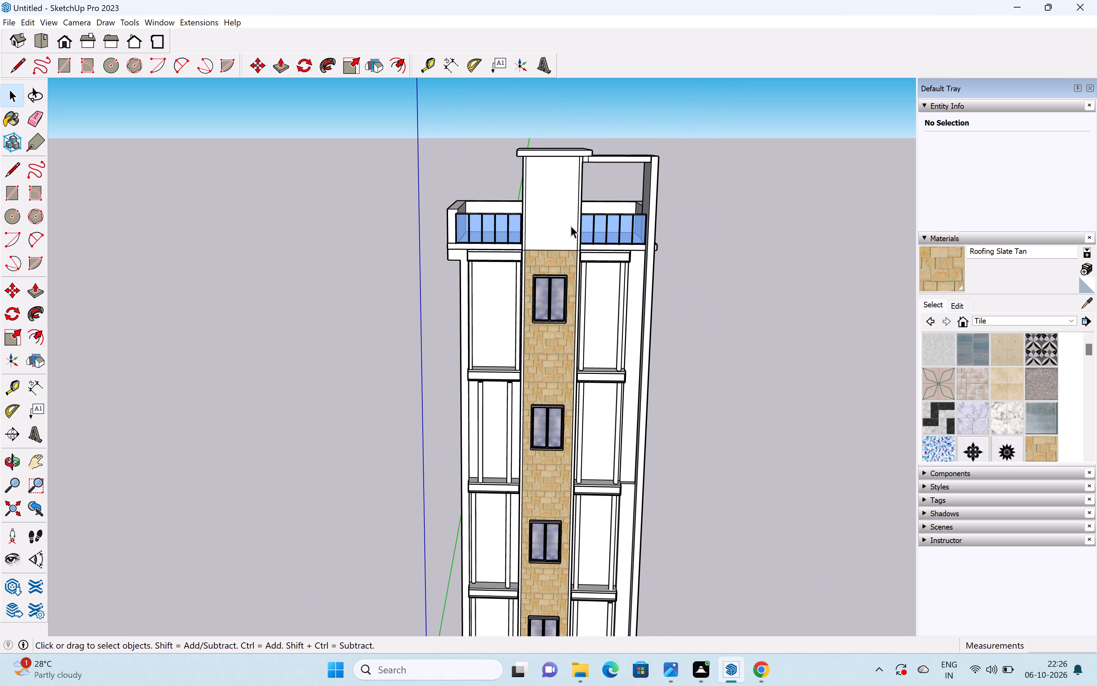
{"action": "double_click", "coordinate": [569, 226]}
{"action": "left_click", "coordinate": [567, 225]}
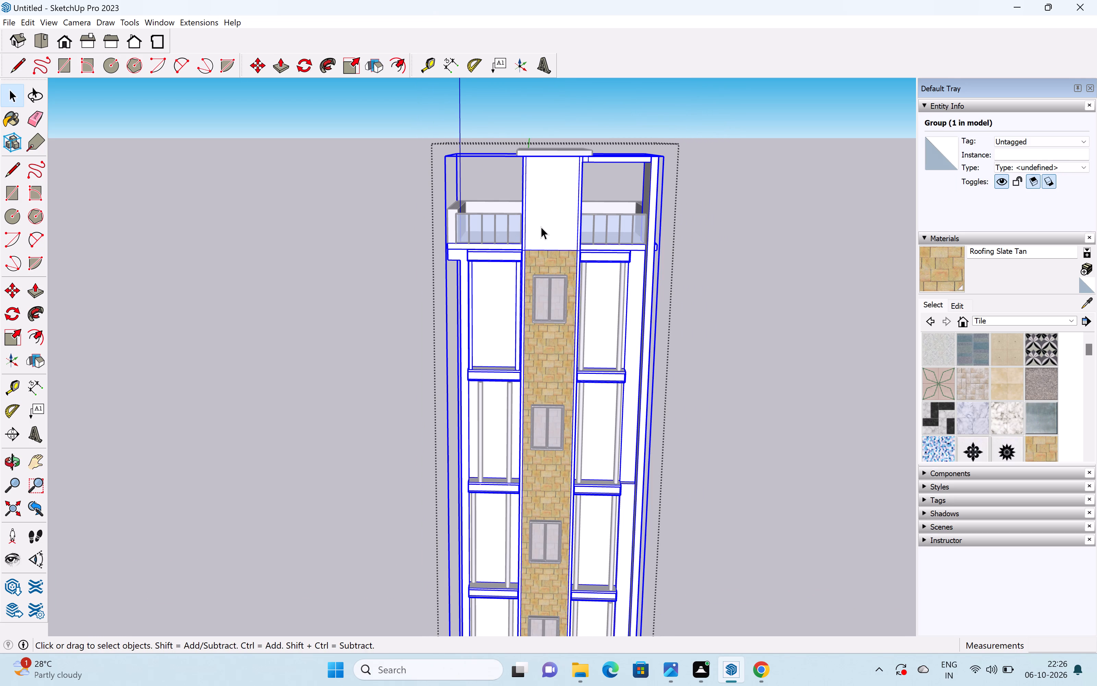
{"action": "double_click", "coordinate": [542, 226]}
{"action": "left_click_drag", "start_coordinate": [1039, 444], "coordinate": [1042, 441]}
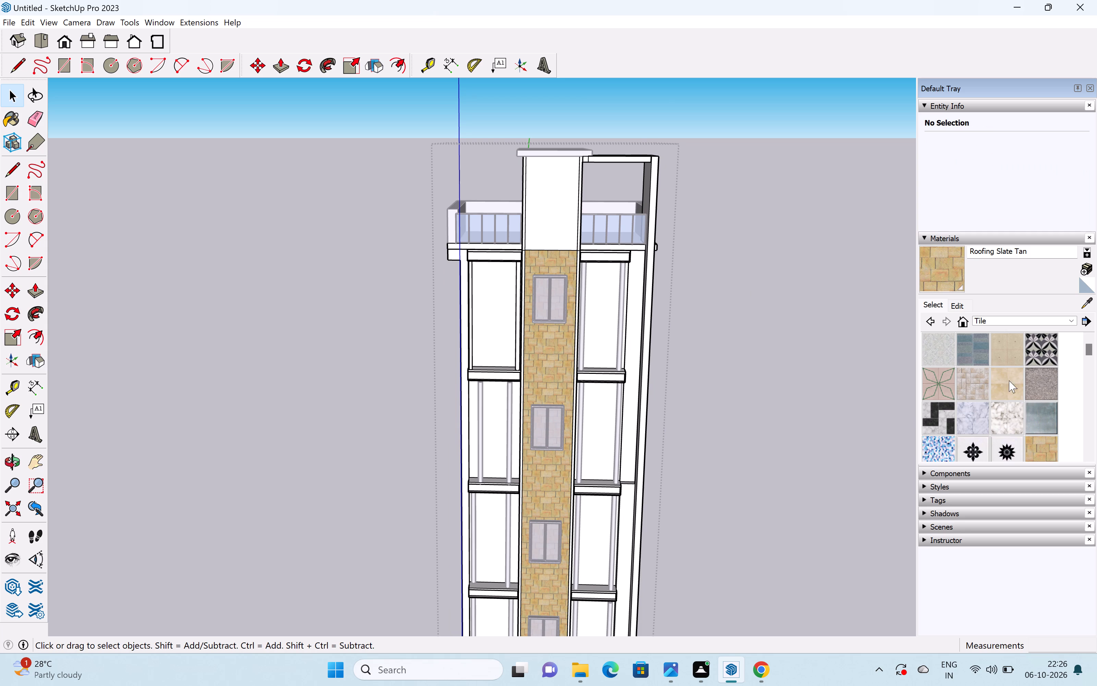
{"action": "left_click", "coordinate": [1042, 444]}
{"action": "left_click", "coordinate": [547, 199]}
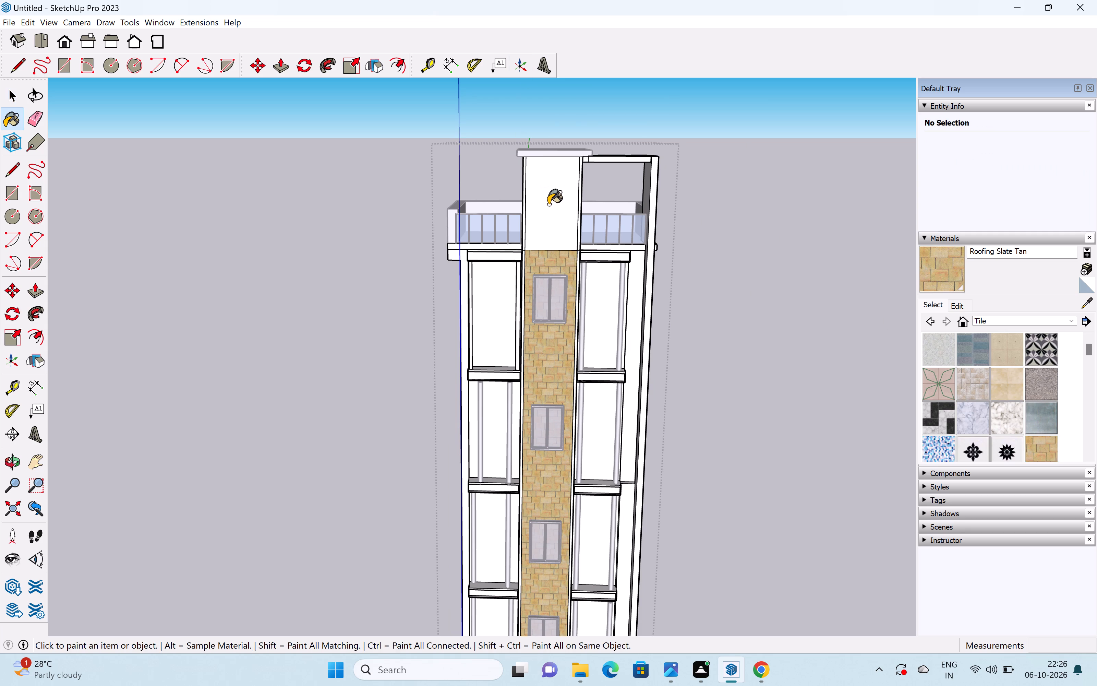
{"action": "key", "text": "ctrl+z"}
Select the central strip's front face above the roofline inside the tower group and paint it with Roofing Slate Tan.
{"action": "key", "text": "space"}
{"action": "triple_click", "coordinate": [553, 210]}
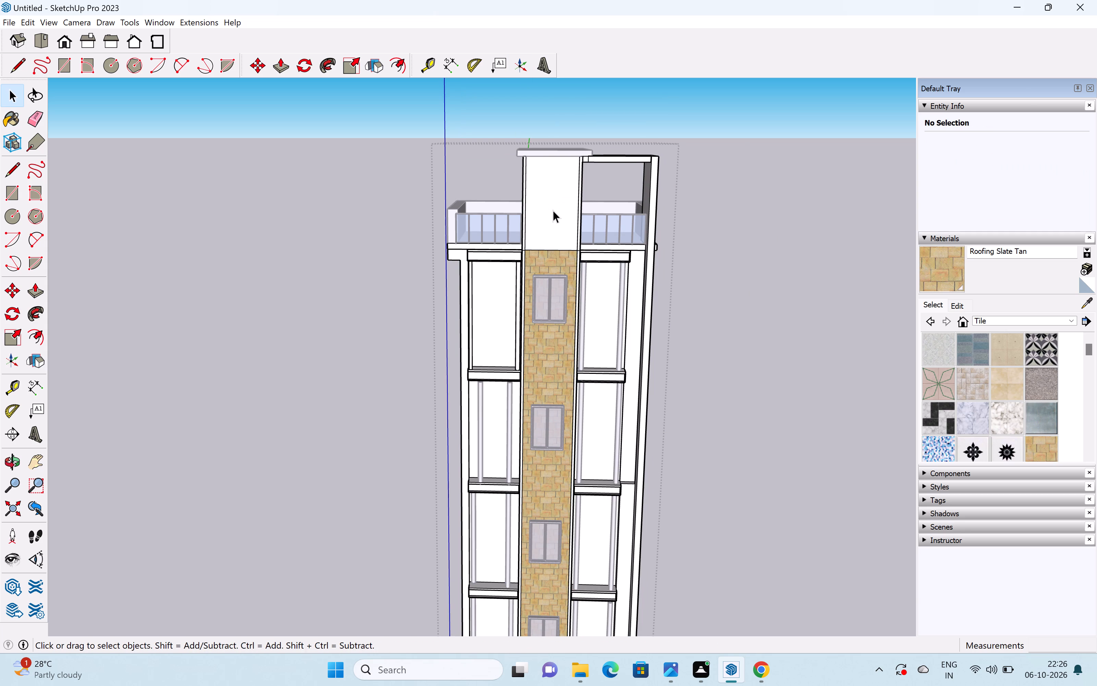
{"action": "triple_click", "coordinate": [553, 209]}
{"action": "triple_click", "coordinate": [552, 209]}
{"action": "left_click", "coordinate": [551, 209]}
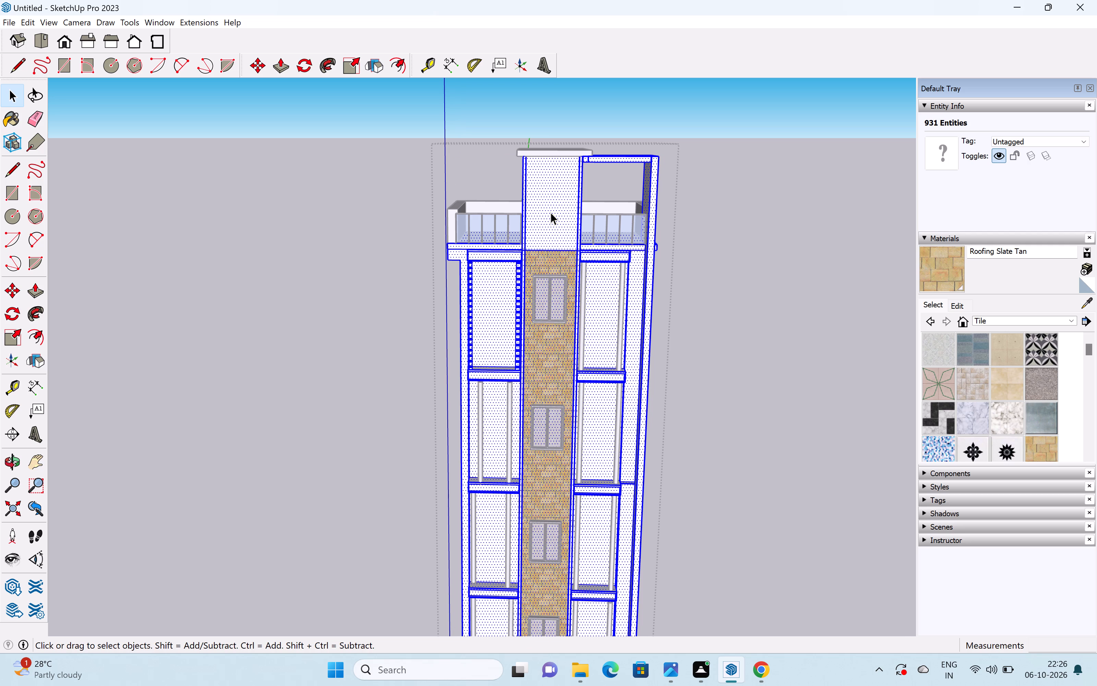
{"action": "middle_click_drag", "start_coordinate": [550, 214], "coordinate": [731, 251]}
{"action": "scroll", "coordinate": [731, 251], "scroll_direction": "up", "scroll_amount": 1}
{"action": "triple_click", "coordinate": [541, 197]}
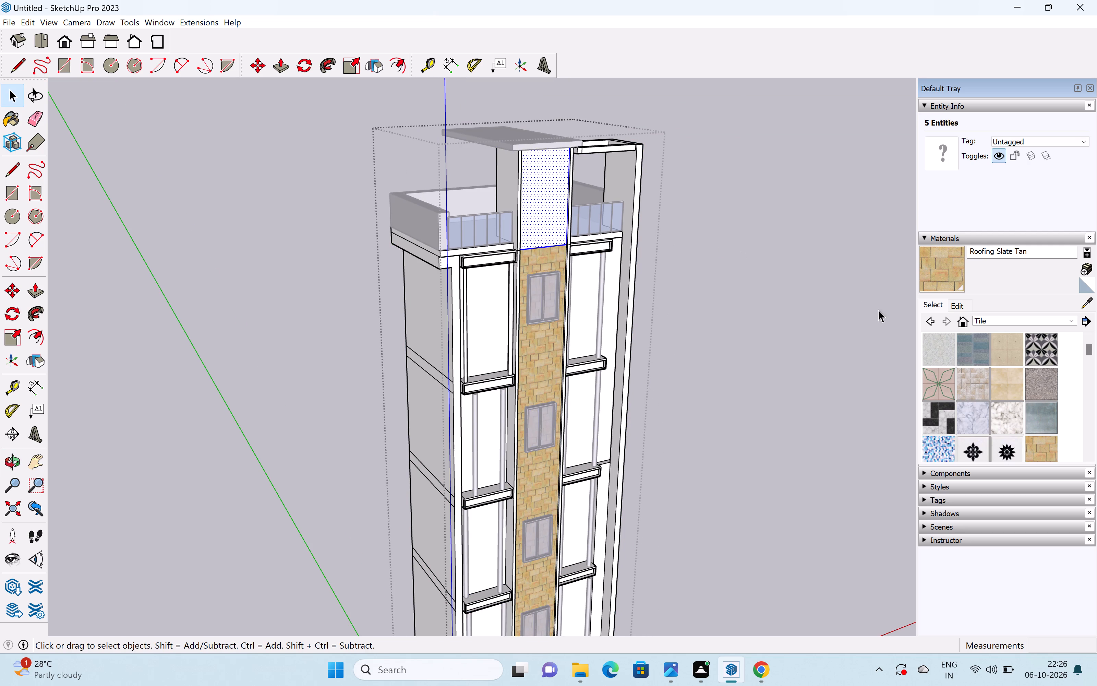
{"action": "left_click", "coordinate": [1039, 438]}
{"action": "left_click", "coordinate": [550, 209]}
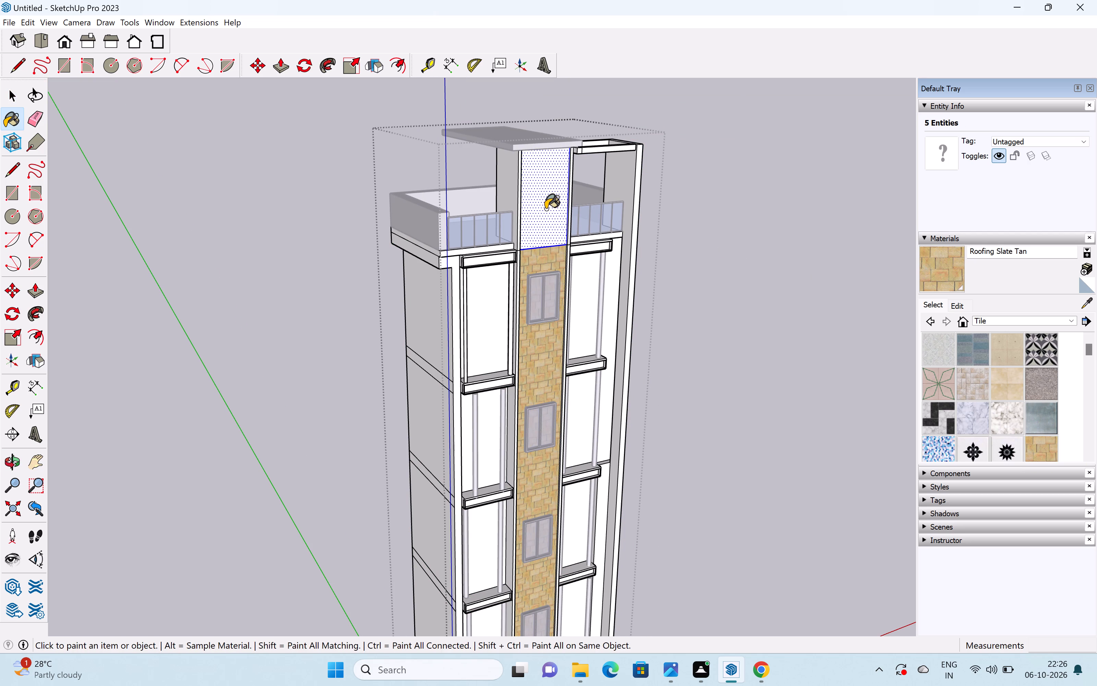
{"action": "key", "text": "space"}
{"action": "left_click", "coordinate": [780, 221]}
{"action": "scroll", "coordinate": [715, 220], "scroll_direction": "down", "scroll_amount": 5}
{"action": "middle_click_drag", "start_coordinate": [706, 223], "coordinate": [501, 272]}
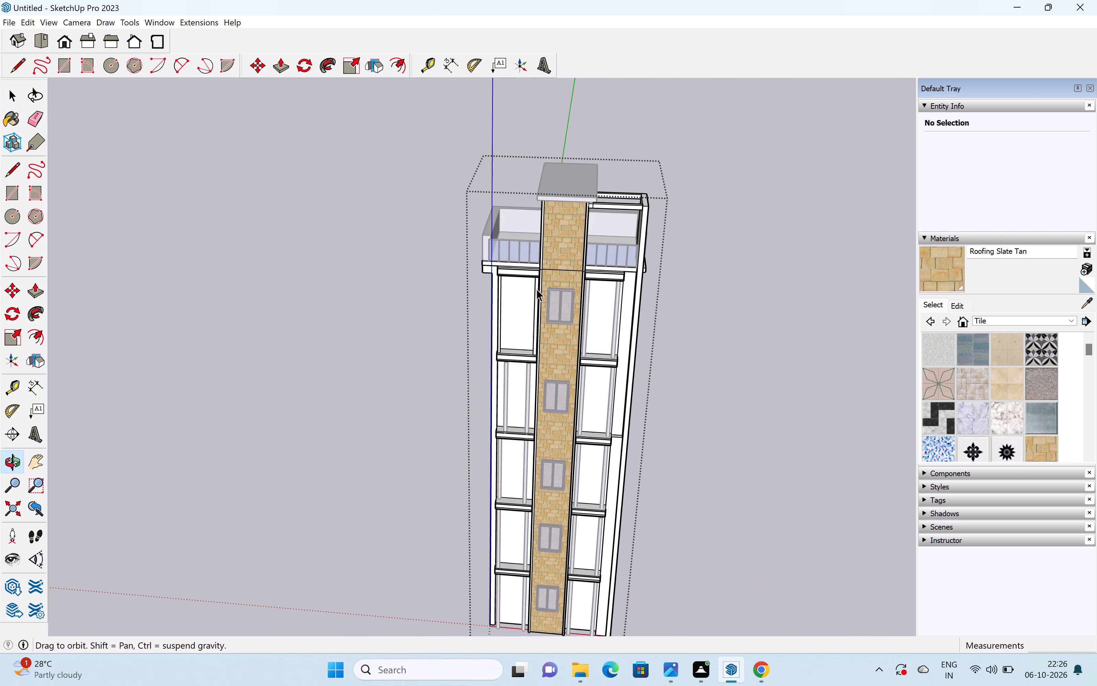
{"action": "left_click", "coordinate": [739, 423]}
{"action": "scroll", "coordinate": [731, 414], "scroll_direction": "down", "scroll_amount": 4}
{"action": "double_click", "coordinate": [696, 457]}
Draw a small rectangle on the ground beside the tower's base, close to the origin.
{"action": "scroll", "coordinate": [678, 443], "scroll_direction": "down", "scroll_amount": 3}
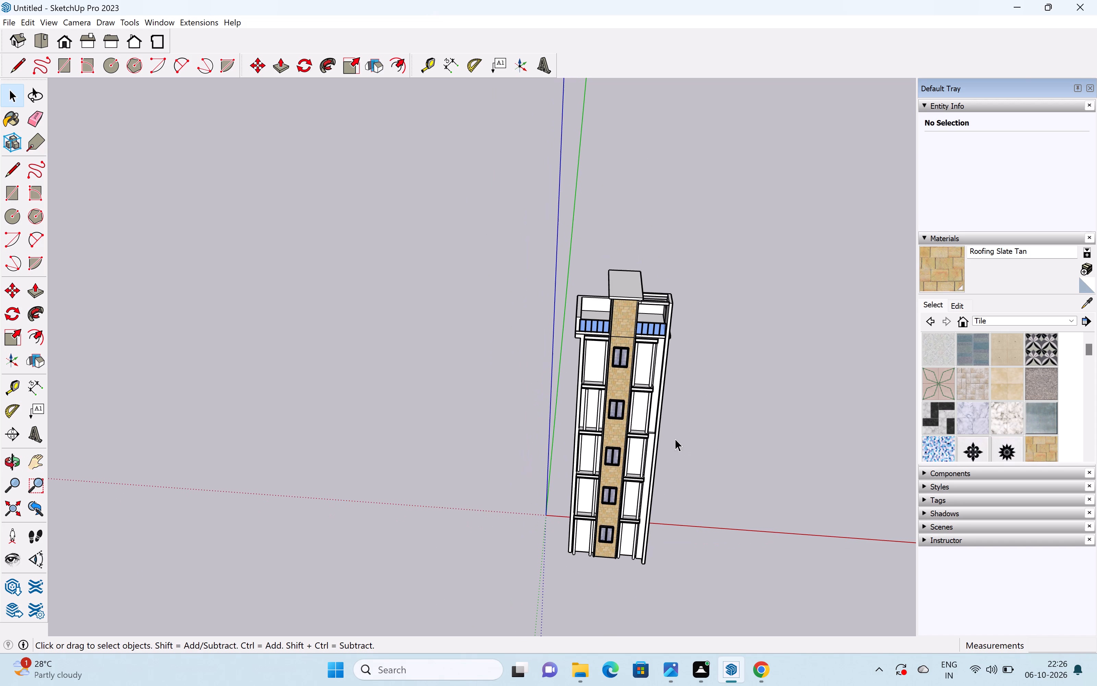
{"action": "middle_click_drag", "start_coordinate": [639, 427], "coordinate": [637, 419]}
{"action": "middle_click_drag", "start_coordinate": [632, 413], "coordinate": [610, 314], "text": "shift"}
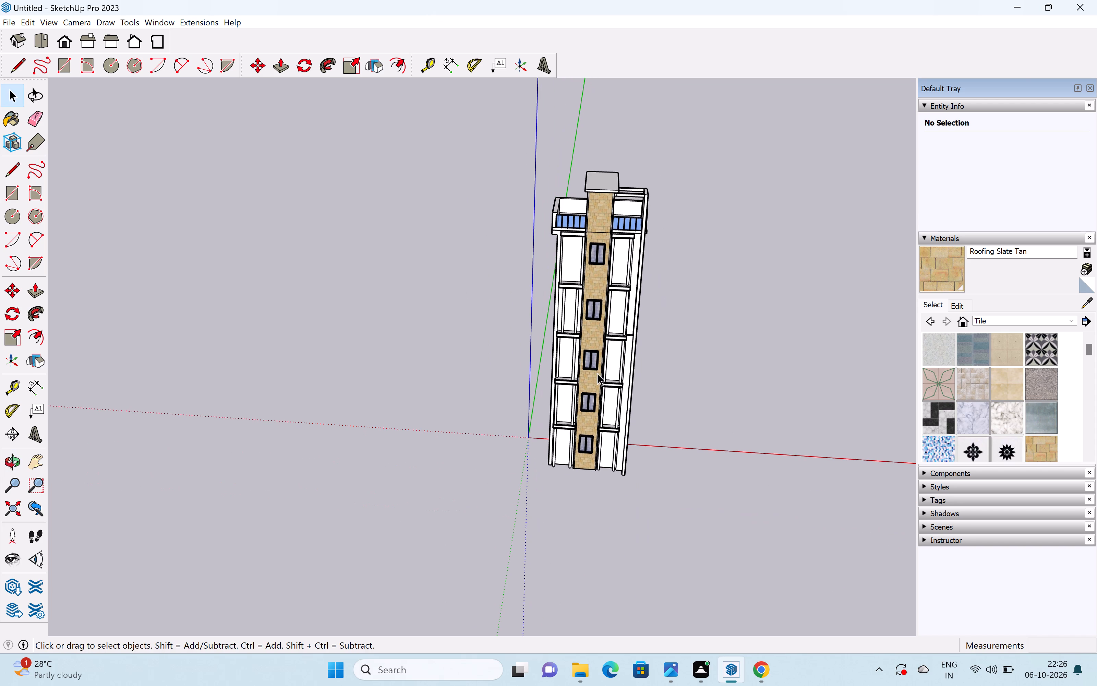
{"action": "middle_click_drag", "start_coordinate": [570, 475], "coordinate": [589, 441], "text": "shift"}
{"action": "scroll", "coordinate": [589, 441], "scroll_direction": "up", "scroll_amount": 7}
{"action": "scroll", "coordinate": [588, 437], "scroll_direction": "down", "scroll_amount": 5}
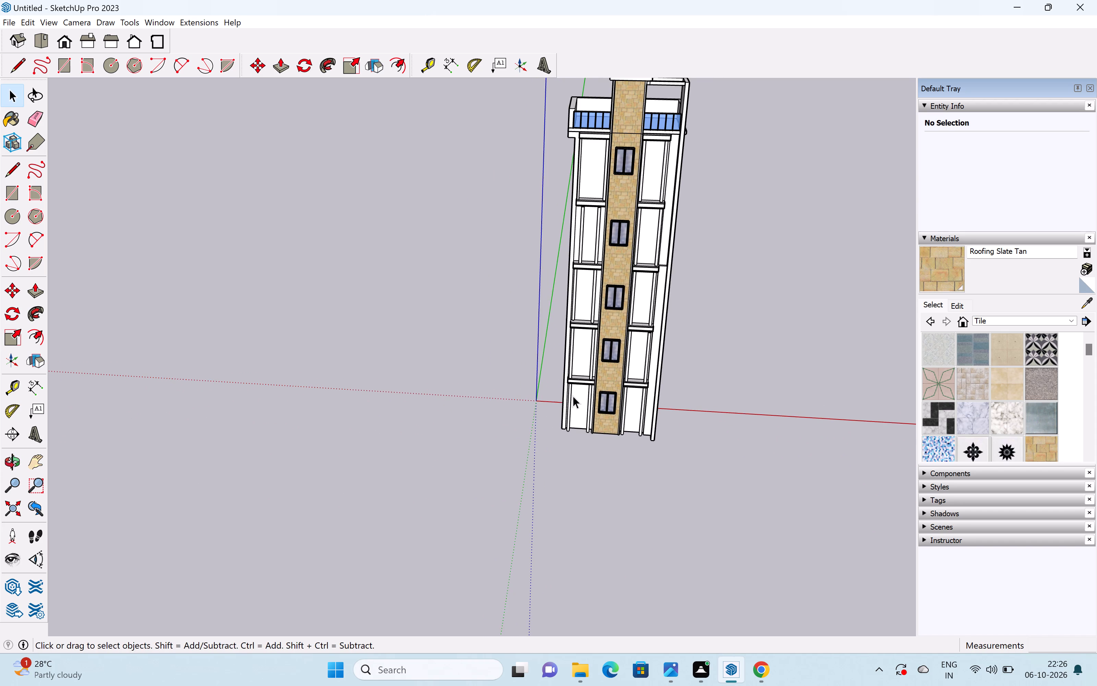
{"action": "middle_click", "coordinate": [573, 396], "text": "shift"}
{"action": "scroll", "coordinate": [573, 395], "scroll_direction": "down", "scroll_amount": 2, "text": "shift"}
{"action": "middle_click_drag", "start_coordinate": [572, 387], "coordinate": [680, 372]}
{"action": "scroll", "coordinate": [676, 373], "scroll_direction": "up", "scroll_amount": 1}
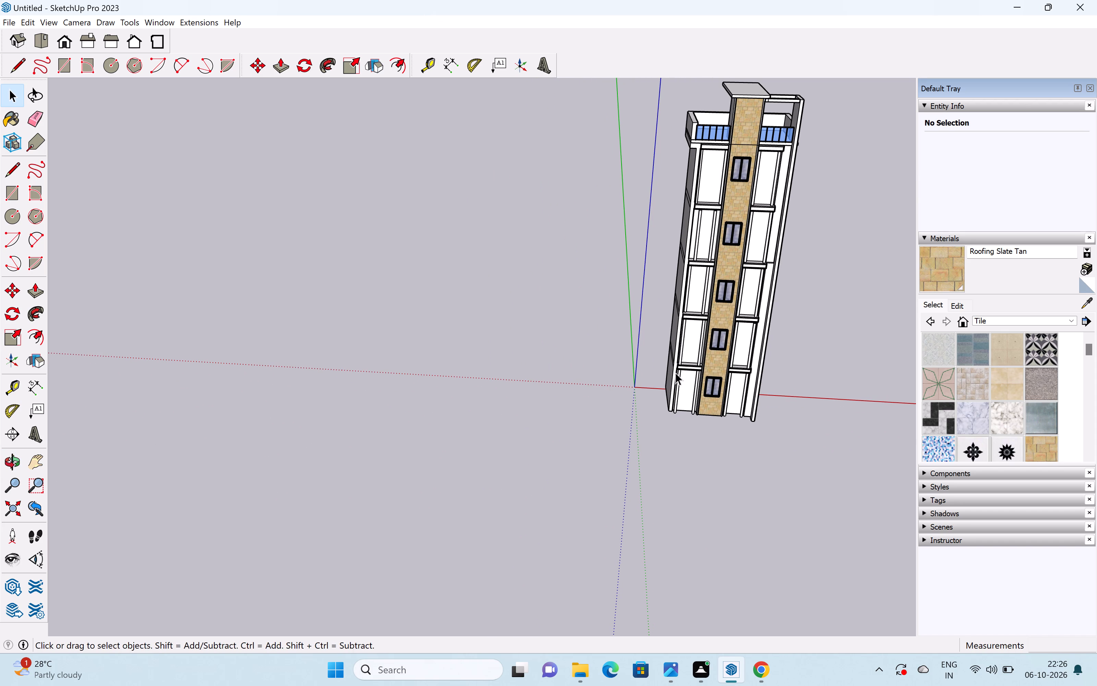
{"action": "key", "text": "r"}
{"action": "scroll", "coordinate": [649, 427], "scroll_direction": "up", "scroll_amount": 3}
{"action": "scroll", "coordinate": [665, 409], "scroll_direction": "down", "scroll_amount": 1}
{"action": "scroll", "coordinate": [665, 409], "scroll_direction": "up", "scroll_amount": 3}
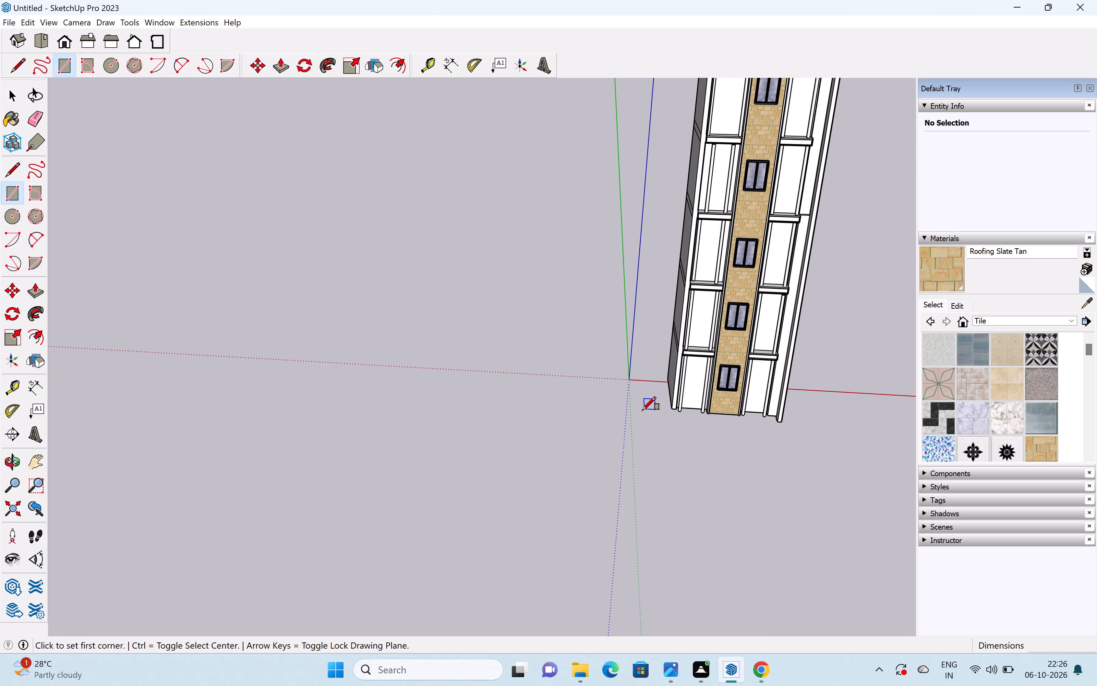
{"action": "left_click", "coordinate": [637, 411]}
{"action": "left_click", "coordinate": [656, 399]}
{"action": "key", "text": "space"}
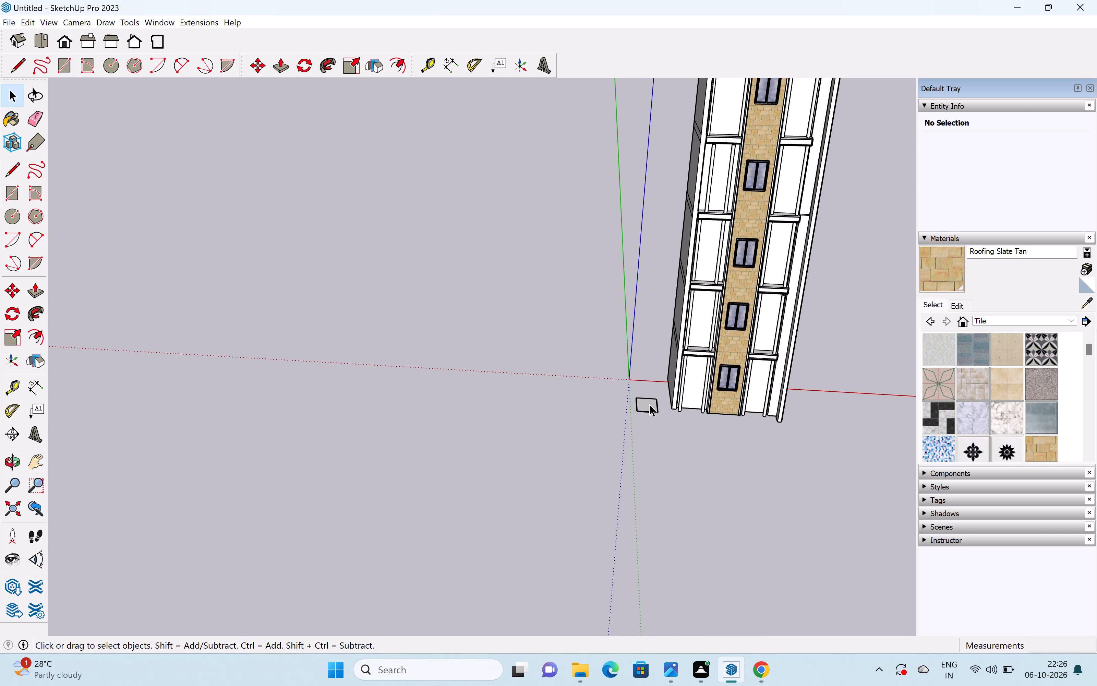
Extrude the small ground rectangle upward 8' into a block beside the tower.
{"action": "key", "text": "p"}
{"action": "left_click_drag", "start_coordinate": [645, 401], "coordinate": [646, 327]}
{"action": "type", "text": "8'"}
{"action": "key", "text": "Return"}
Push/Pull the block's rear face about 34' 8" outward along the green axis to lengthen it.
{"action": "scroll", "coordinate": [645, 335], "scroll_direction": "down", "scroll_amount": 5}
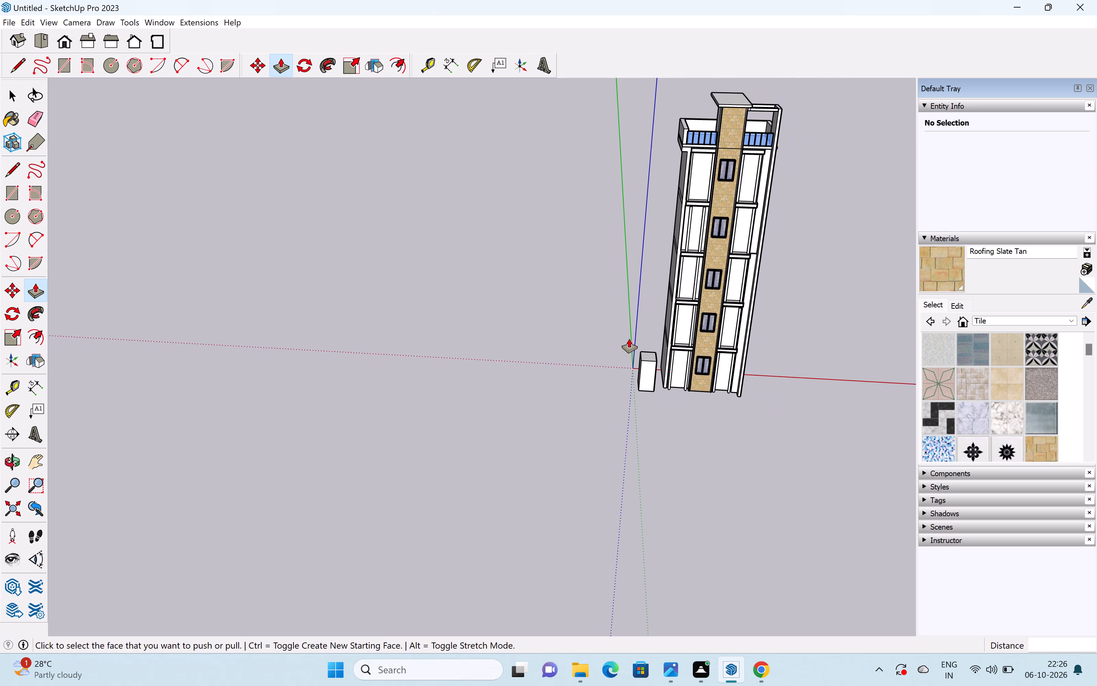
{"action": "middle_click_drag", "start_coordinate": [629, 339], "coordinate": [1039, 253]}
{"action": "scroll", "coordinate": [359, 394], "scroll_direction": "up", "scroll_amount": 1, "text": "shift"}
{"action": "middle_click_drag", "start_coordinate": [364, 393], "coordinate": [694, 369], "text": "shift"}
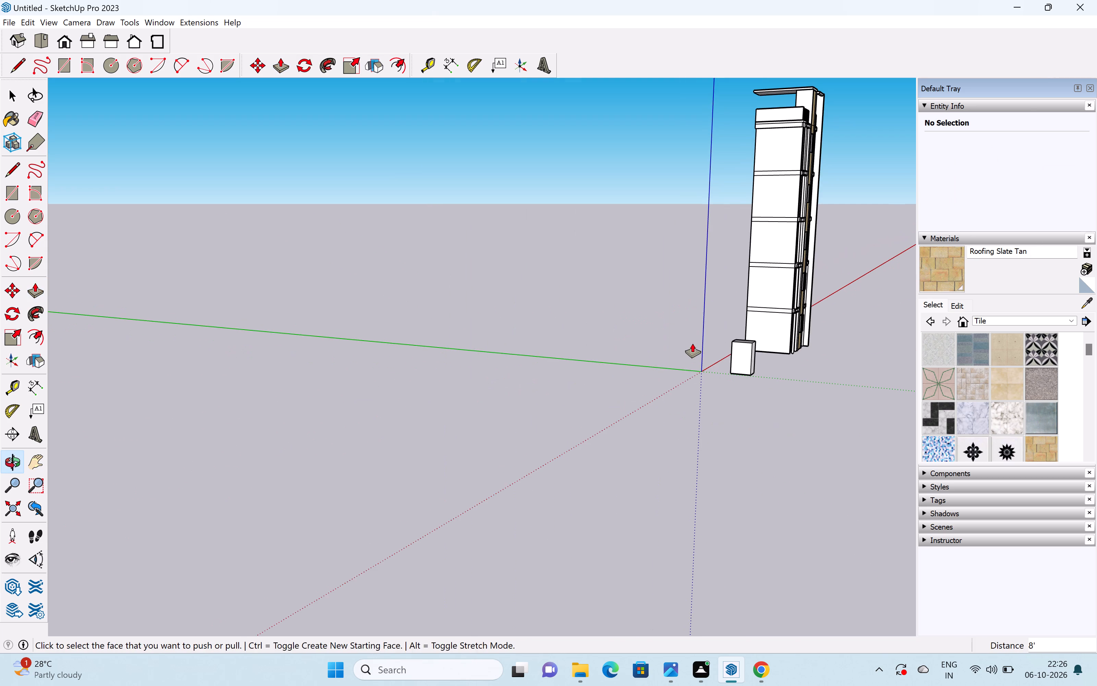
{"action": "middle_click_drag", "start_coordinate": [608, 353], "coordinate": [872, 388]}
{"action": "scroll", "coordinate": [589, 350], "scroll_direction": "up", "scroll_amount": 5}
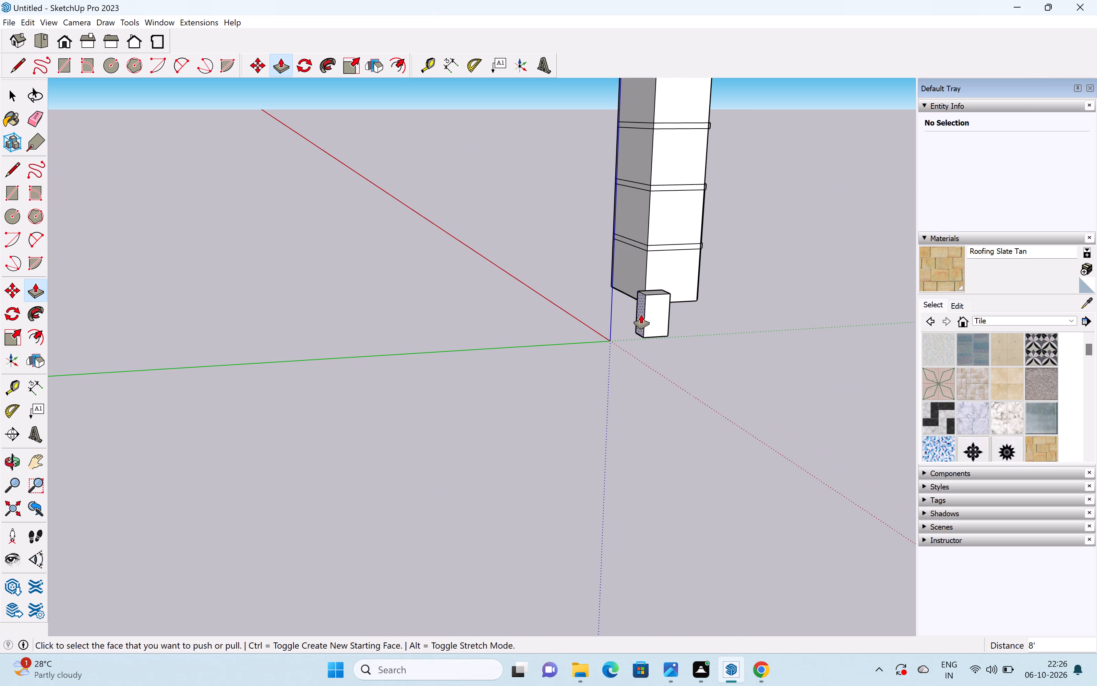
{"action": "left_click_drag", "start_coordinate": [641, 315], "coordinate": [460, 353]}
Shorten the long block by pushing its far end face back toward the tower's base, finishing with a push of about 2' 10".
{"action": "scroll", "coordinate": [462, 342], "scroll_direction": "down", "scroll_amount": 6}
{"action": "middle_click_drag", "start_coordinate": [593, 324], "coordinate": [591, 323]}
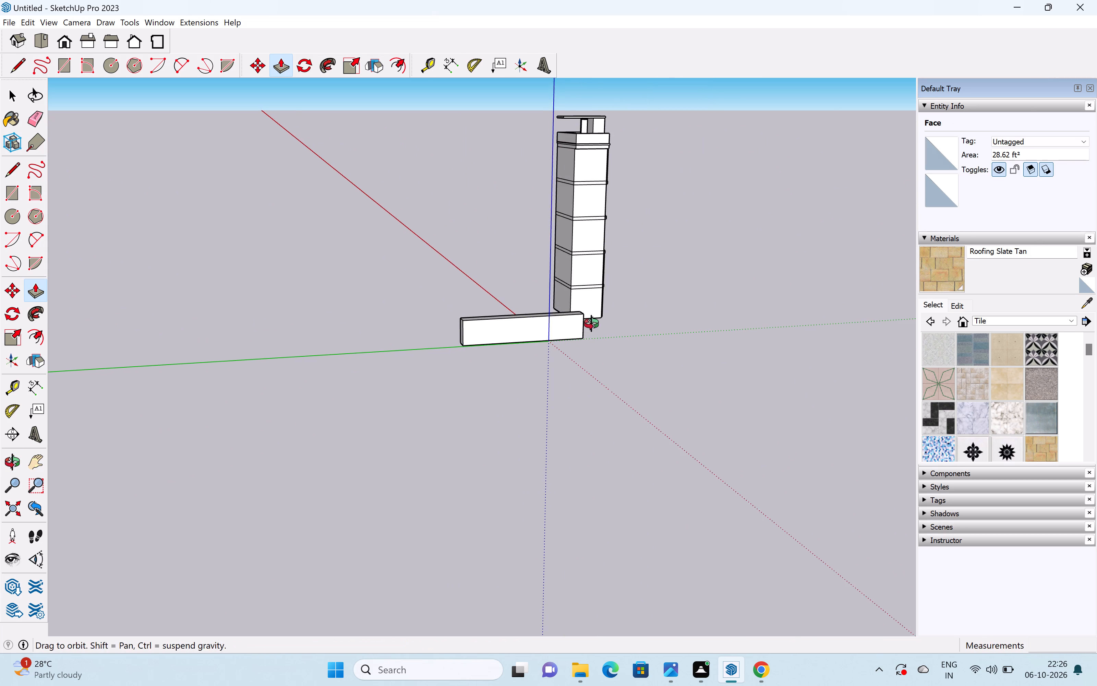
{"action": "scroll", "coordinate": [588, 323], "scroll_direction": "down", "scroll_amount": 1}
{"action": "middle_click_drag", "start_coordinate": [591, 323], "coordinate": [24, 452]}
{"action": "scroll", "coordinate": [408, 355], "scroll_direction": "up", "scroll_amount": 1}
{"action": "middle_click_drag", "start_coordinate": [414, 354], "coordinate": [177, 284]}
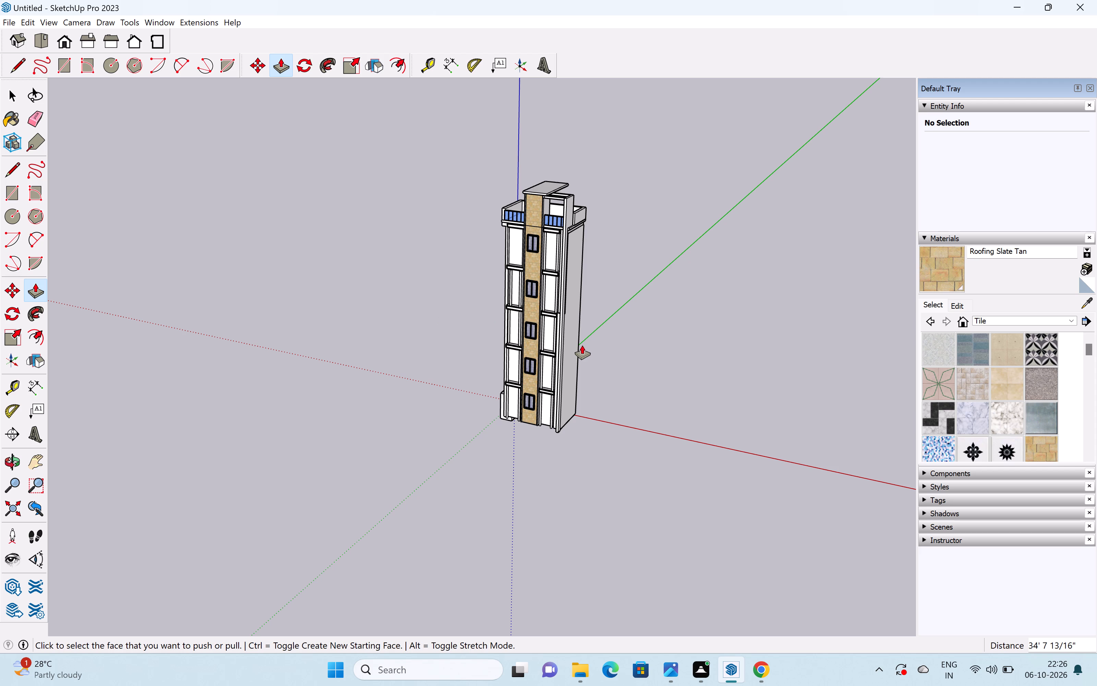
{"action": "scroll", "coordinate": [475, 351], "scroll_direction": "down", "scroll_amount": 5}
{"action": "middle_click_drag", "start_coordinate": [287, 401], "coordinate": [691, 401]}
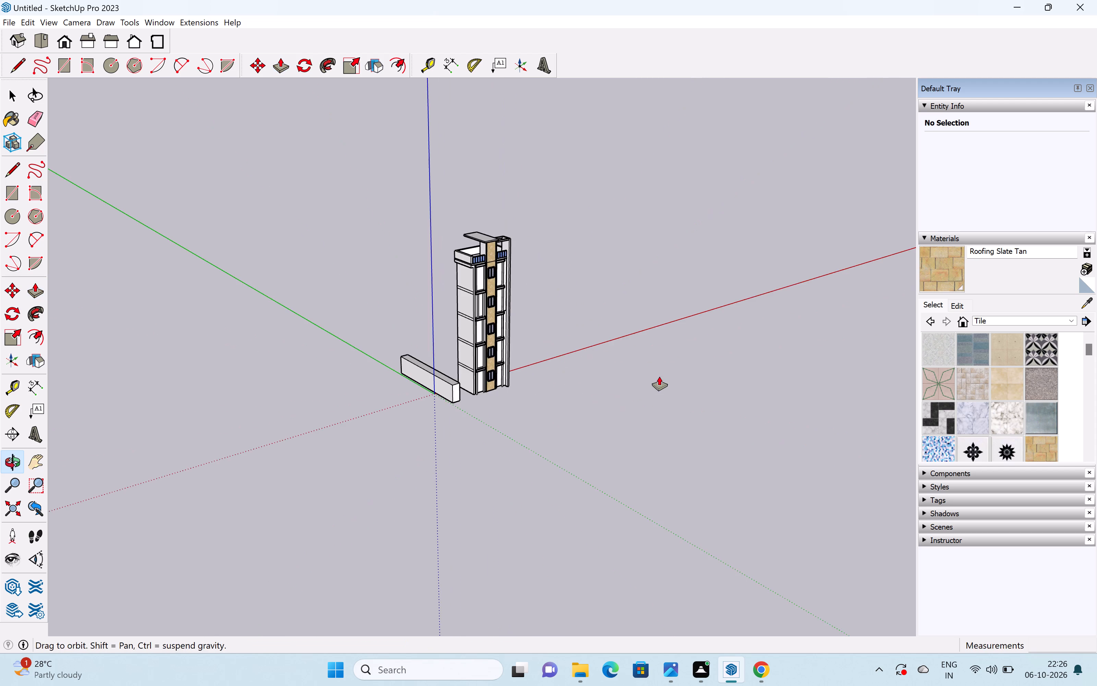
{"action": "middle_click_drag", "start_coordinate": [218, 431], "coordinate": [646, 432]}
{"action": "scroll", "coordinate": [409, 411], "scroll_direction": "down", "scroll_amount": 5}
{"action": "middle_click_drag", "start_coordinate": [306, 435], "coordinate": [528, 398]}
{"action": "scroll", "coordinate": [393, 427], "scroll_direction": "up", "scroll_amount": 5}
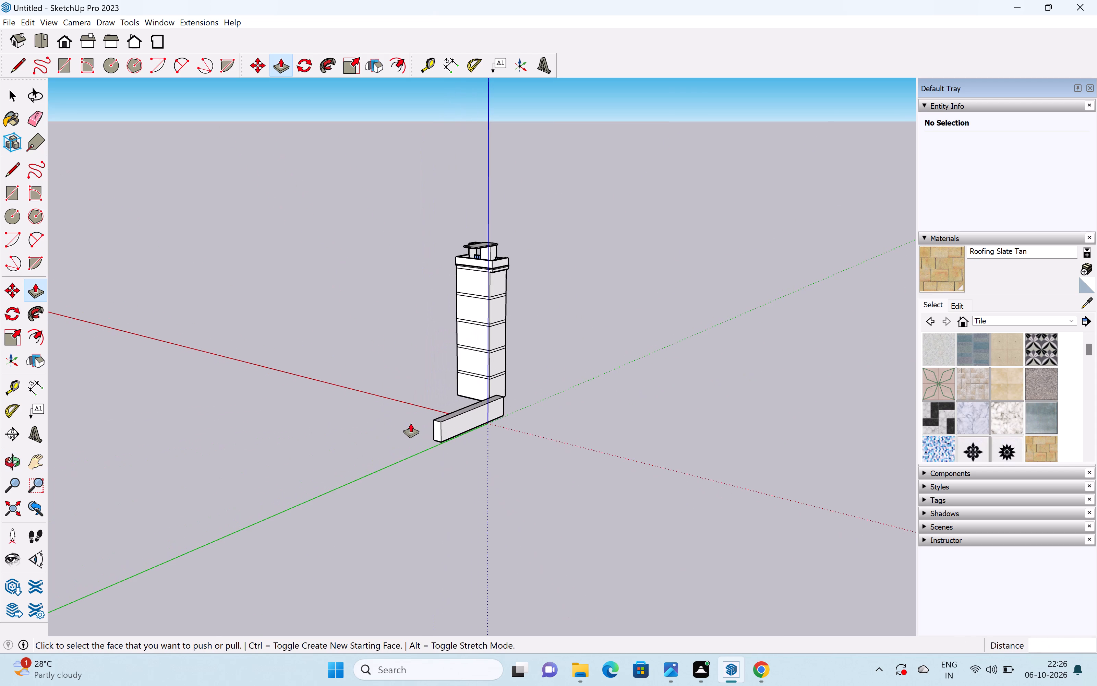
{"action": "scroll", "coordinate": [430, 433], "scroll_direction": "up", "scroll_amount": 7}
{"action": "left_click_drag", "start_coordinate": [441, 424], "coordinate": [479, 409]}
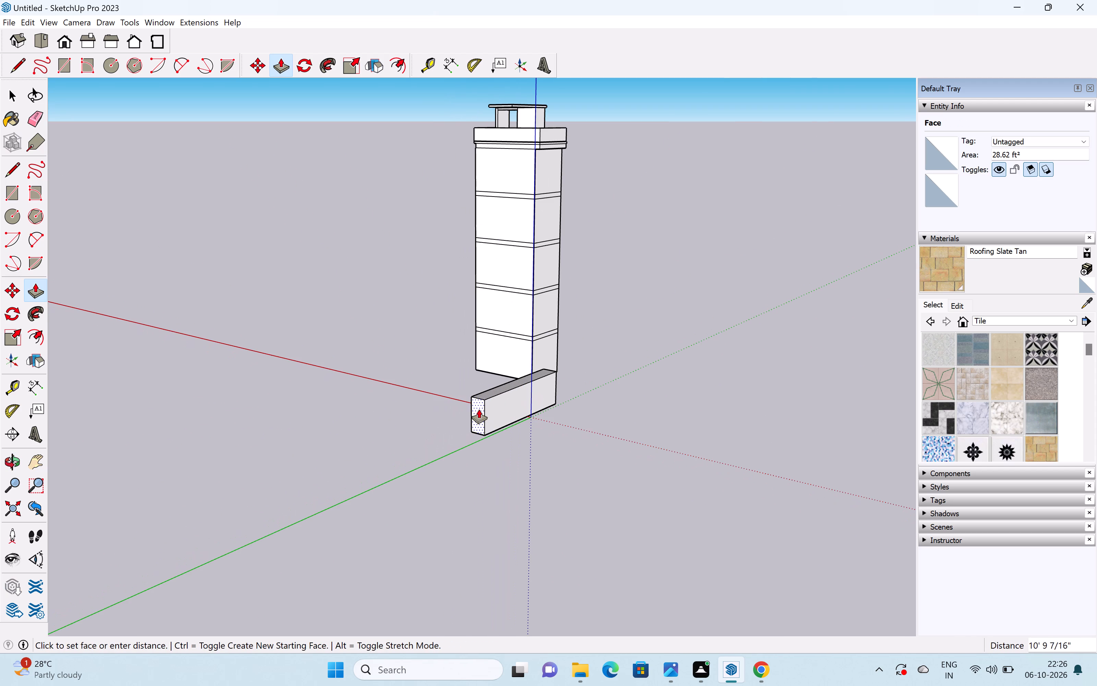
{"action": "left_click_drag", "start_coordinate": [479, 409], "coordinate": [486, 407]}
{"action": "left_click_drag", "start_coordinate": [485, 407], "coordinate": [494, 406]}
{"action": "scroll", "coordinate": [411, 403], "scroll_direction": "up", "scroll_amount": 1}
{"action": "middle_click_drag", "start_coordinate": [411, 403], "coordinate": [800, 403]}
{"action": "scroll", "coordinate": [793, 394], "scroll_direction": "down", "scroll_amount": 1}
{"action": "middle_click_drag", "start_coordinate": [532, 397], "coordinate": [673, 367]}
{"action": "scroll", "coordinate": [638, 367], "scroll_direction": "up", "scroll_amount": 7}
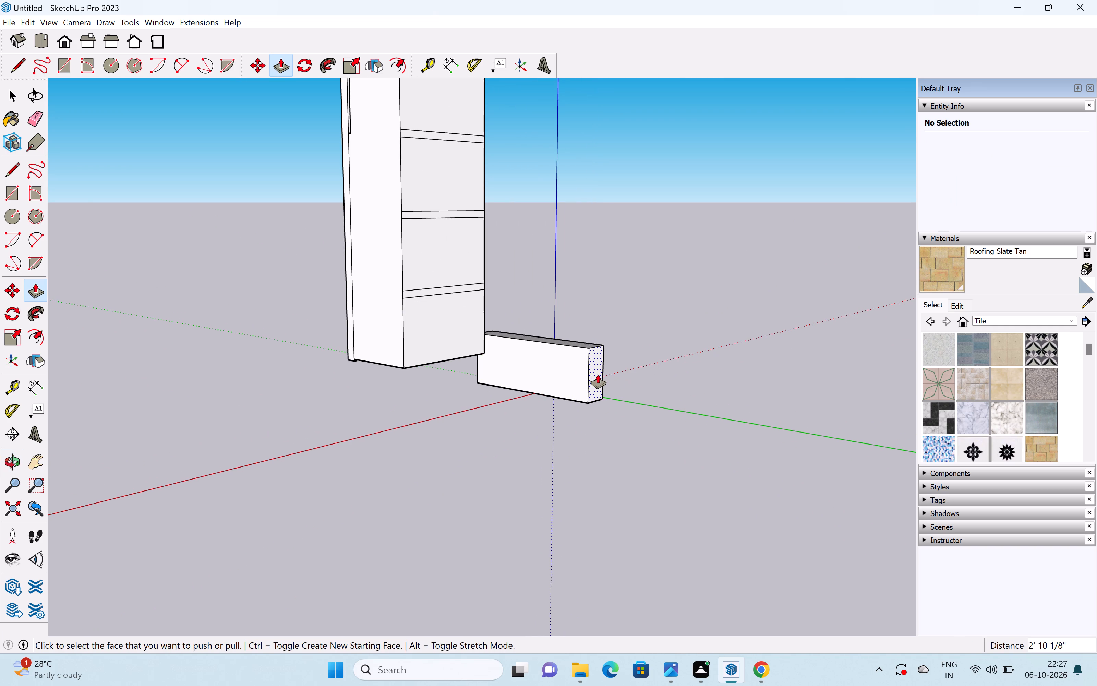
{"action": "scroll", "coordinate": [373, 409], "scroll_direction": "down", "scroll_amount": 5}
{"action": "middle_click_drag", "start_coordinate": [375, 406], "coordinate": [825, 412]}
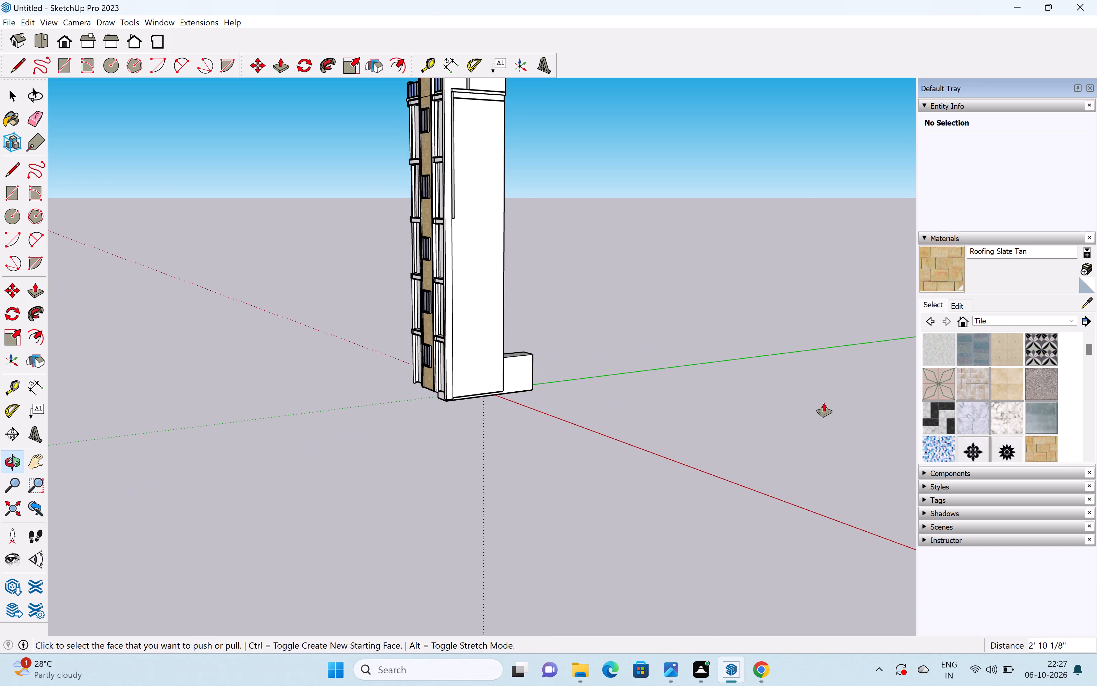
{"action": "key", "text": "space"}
Select the whole tower's geometry from the front and make it a single group.
{"action": "middle_click_drag", "start_coordinate": [451, 441], "coordinate": [921, 407]}
{"action": "scroll", "coordinate": [609, 372], "scroll_direction": "down", "scroll_amount": 1}
{"action": "key", "text": "space"}
{"action": "scroll", "coordinate": [547, 332], "scroll_direction": "down", "scroll_amount": 3}
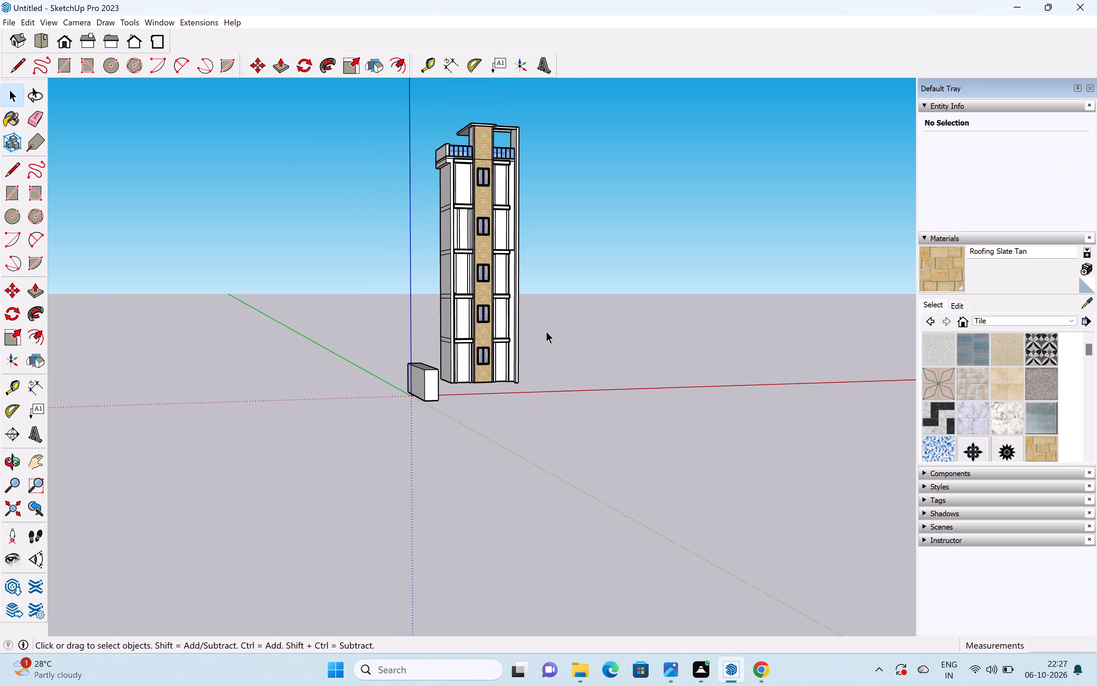
{"action": "middle_click_drag", "start_coordinate": [543, 331], "coordinate": [453, 331]}
{"action": "left_click_drag", "start_coordinate": [430, 100], "coordinate": [488, 208]}
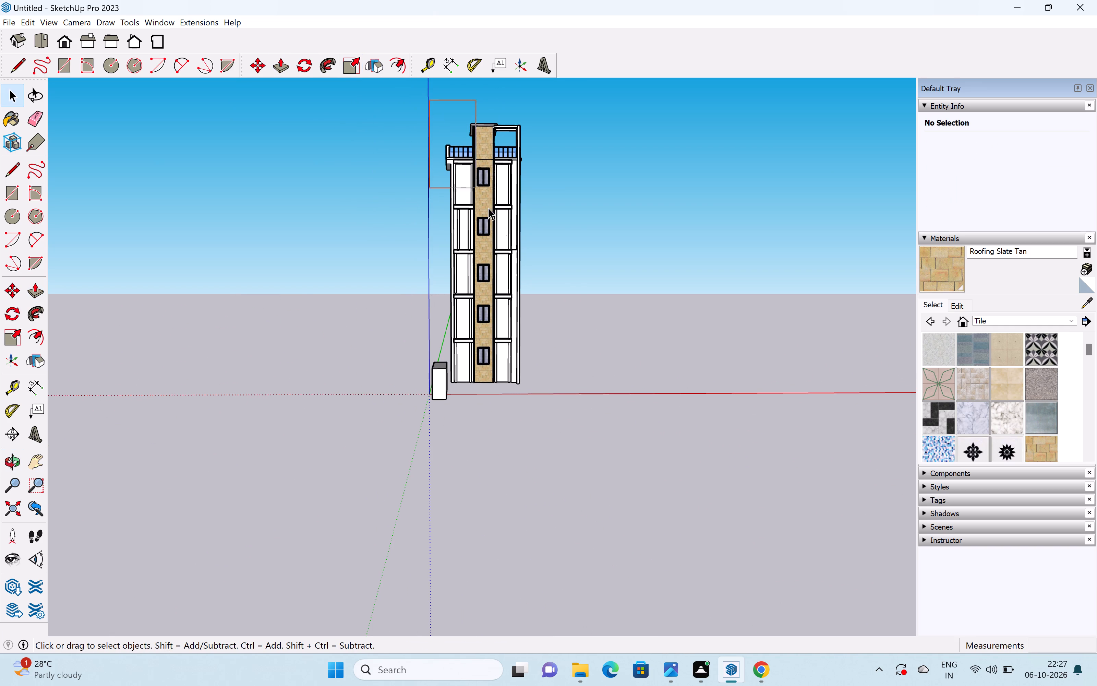
{"action": "left_click_drag", "start_coordinate": [488, 208], "coordinate": [592, 393]}
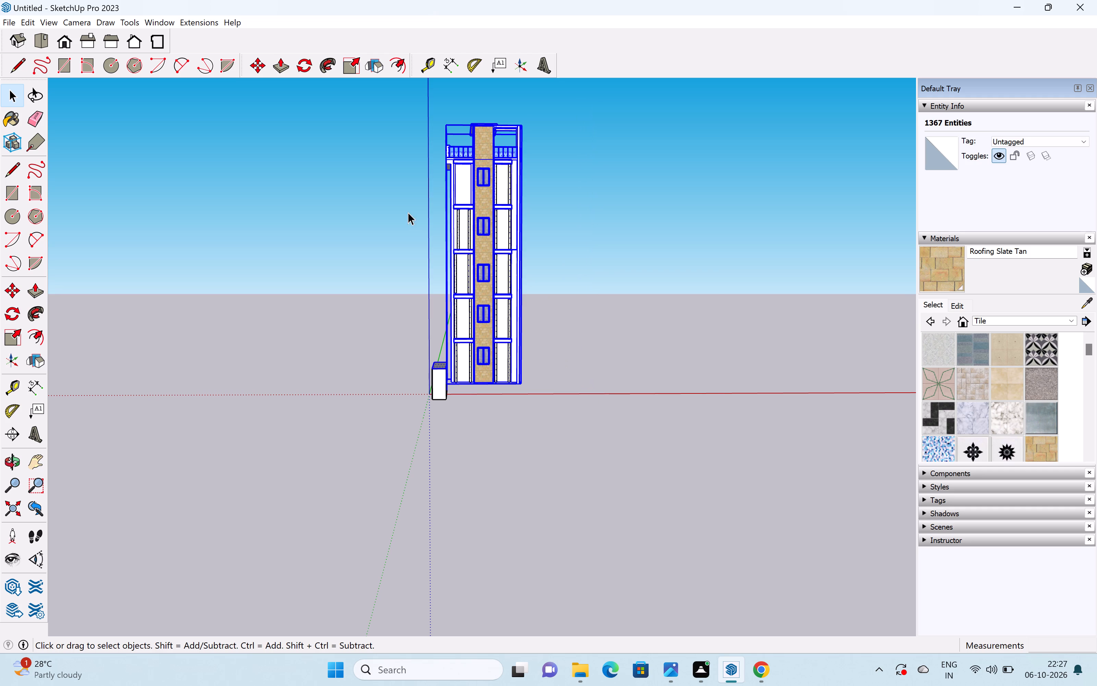
{"action": "right_click", "coordinate": [482, 229]}
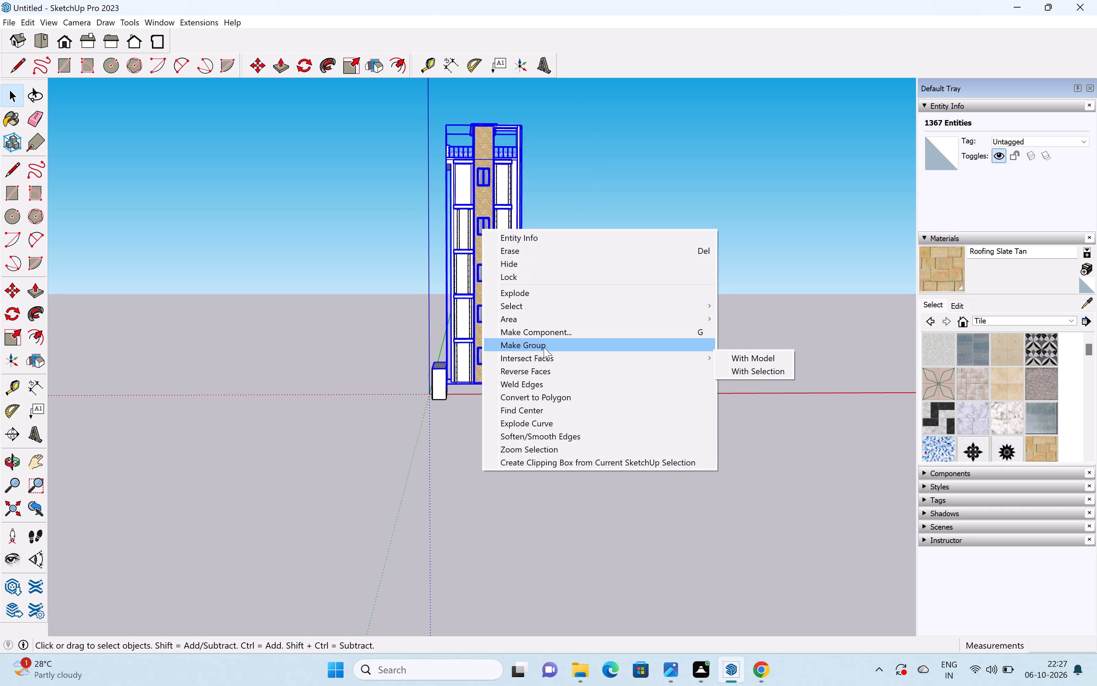
{"action": "left_click", "coordinate": [544, 347]}
Move the tower group a short distance straight down.
{"action": "middle_click_drag", "start_coordinate": [556, 368], "coordinate": [493, 383]}
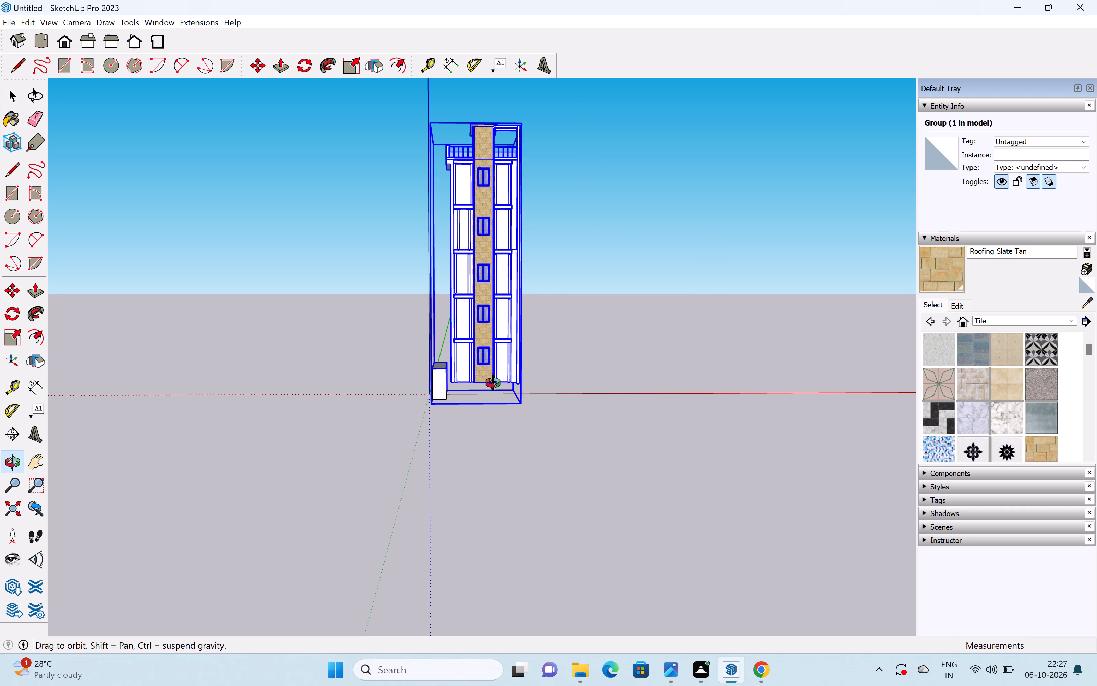
{"action": "middle_click_drag", "start_coordinate": [493, 383], "coordinate": [451, 393]}
{"action": "key", "text": "space"}
{"action": "key", "text": "m"}
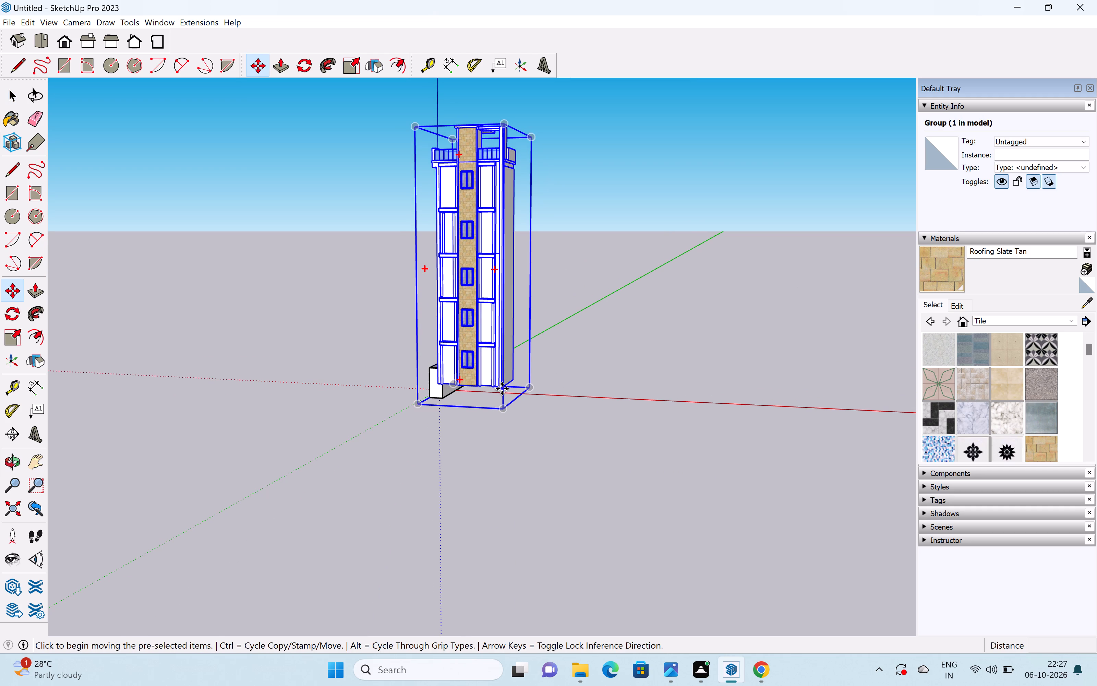
{"action": "left_click", "coordinate": [502, 389]}
{"action": "left_click", "coordinate": [498, 411]}
{"action": "middle_click_drag", "start_coordinate": [401, 399], "coordinate": [747, 442]}
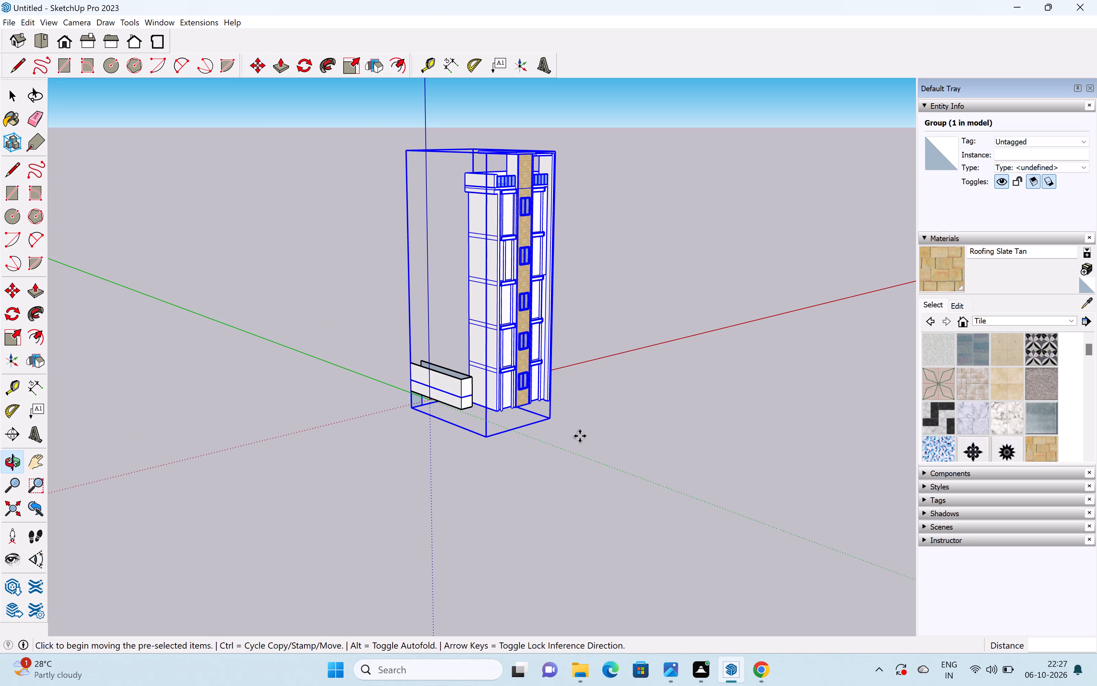
{"action": "key", "text": "space"}
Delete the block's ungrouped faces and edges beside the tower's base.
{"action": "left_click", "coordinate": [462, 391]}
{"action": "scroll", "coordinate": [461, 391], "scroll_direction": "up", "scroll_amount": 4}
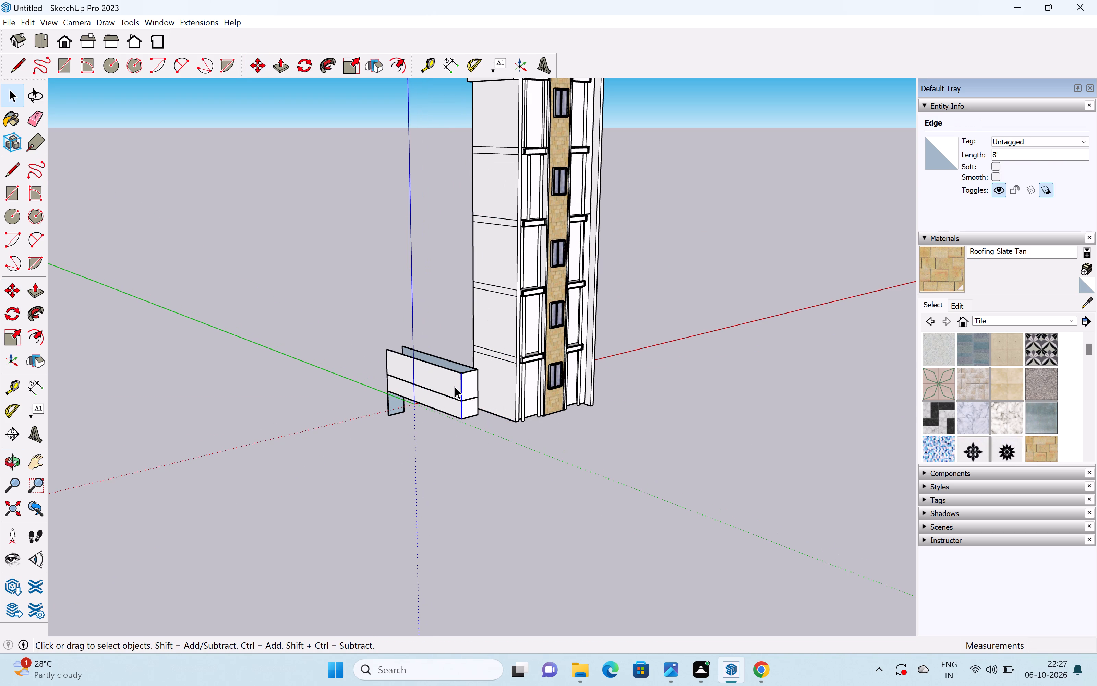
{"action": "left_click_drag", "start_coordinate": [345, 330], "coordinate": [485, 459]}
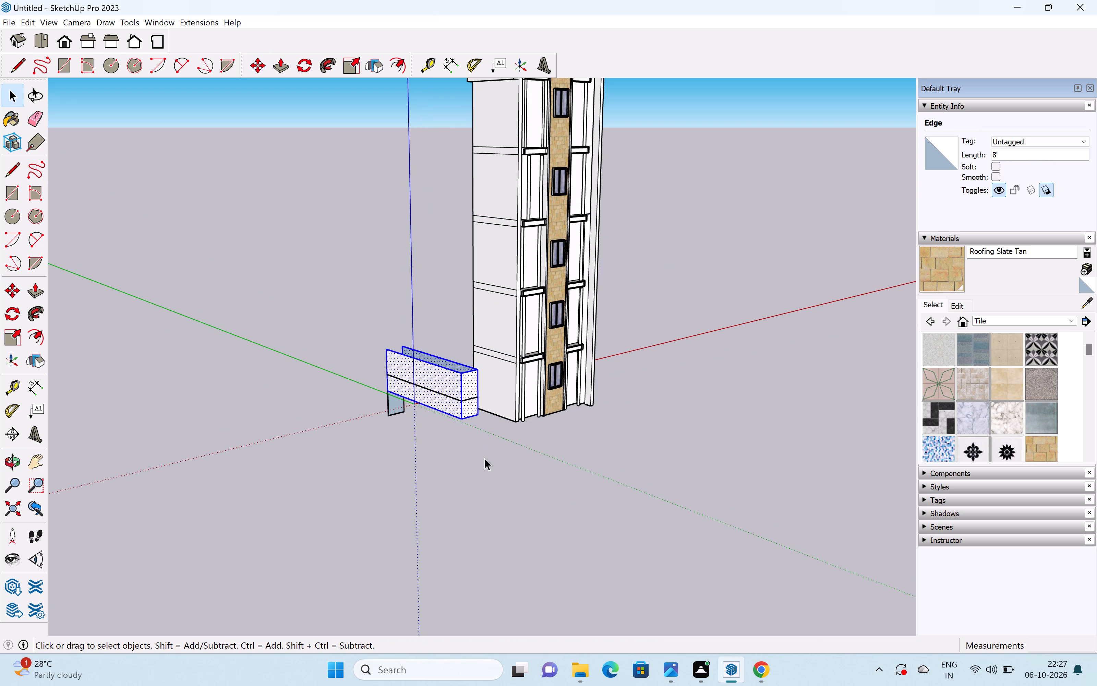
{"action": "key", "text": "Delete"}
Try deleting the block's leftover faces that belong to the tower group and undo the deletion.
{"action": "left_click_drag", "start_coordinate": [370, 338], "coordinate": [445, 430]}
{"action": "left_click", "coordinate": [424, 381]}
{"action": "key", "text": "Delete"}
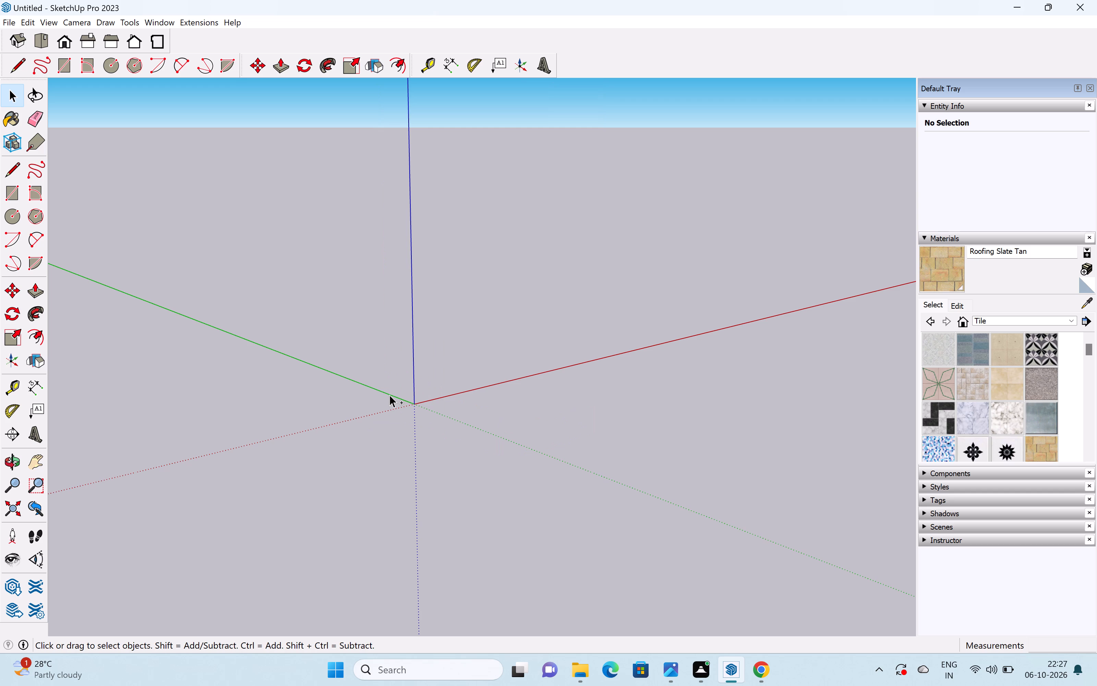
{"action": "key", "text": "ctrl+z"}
Explode the tower group so the block's leftover geometry can be picked separately.
{"action": "left_click", "coordinate": [395, 393]}
{"action": "right_click", "coordinate": [390, 389]}
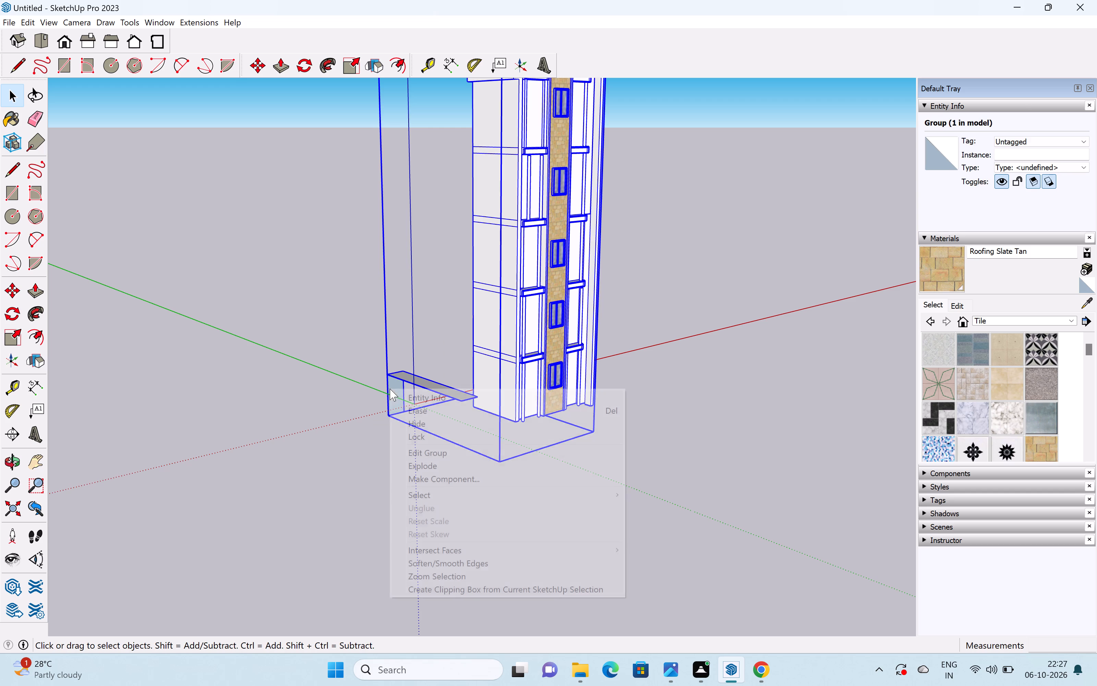
{"action": "left_click", "coordinate": [425, 466]}
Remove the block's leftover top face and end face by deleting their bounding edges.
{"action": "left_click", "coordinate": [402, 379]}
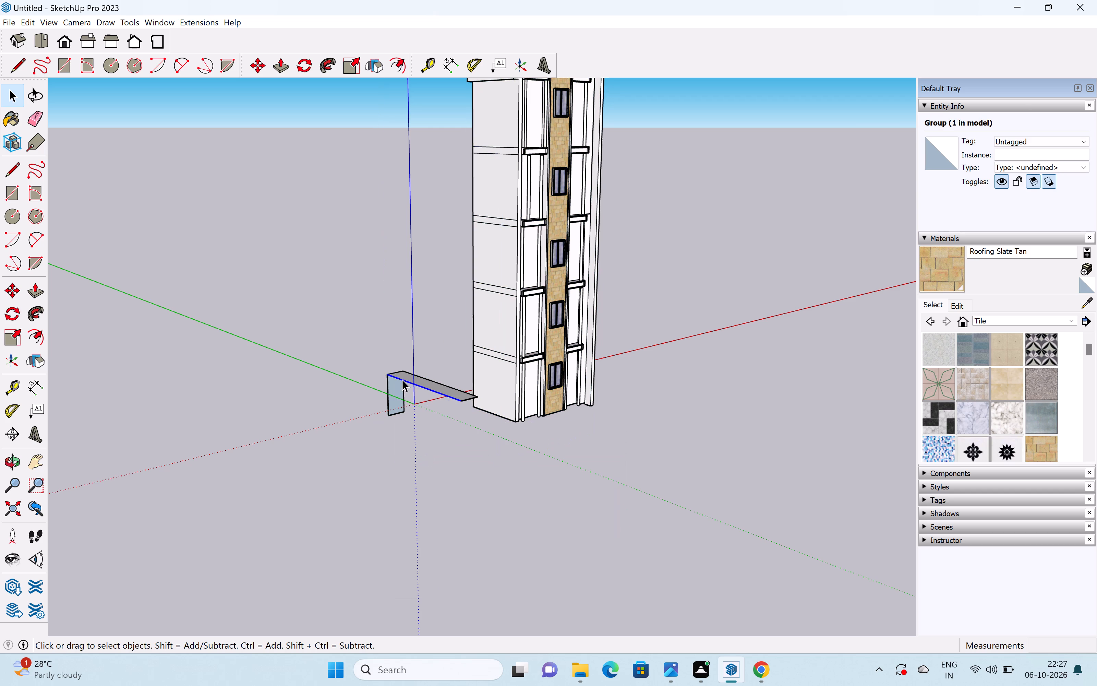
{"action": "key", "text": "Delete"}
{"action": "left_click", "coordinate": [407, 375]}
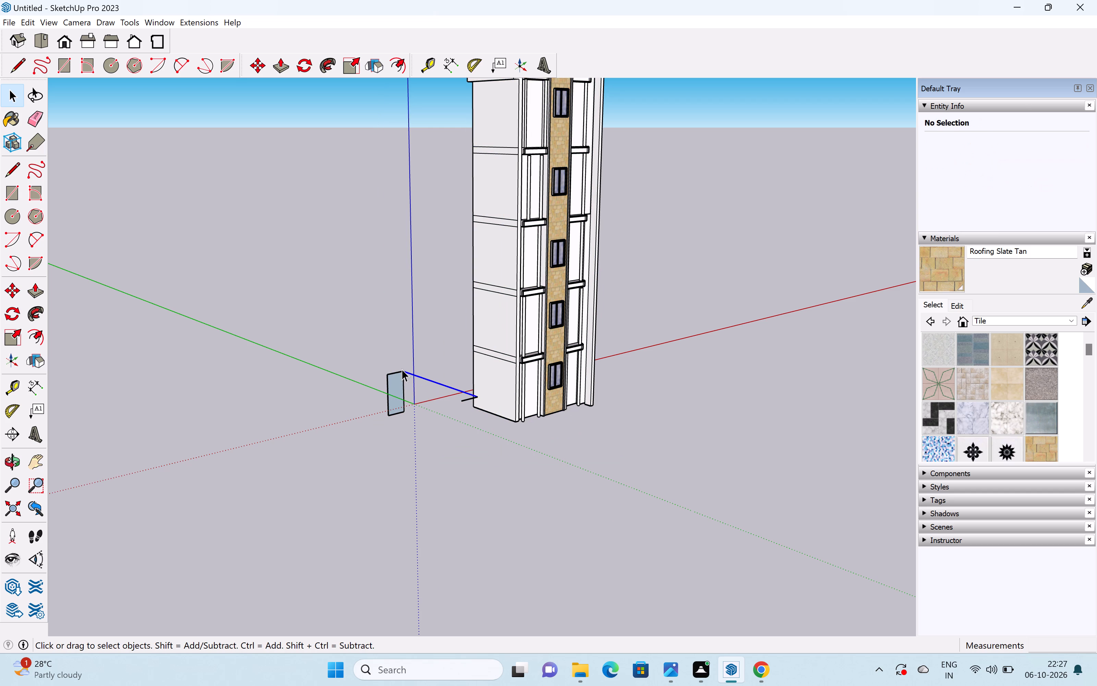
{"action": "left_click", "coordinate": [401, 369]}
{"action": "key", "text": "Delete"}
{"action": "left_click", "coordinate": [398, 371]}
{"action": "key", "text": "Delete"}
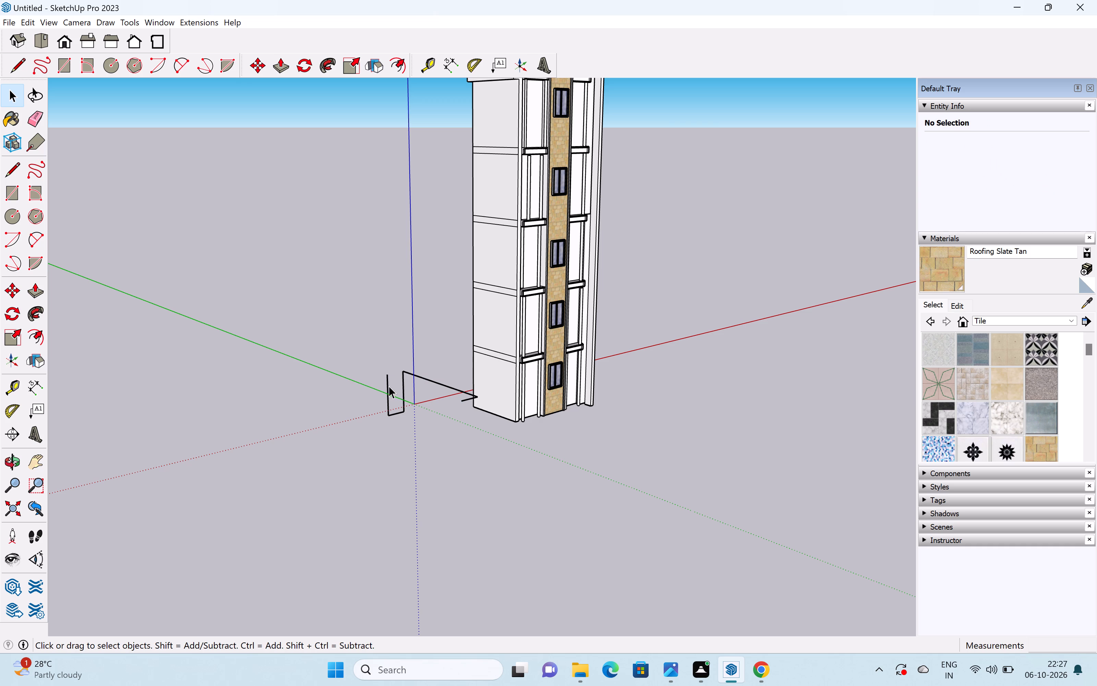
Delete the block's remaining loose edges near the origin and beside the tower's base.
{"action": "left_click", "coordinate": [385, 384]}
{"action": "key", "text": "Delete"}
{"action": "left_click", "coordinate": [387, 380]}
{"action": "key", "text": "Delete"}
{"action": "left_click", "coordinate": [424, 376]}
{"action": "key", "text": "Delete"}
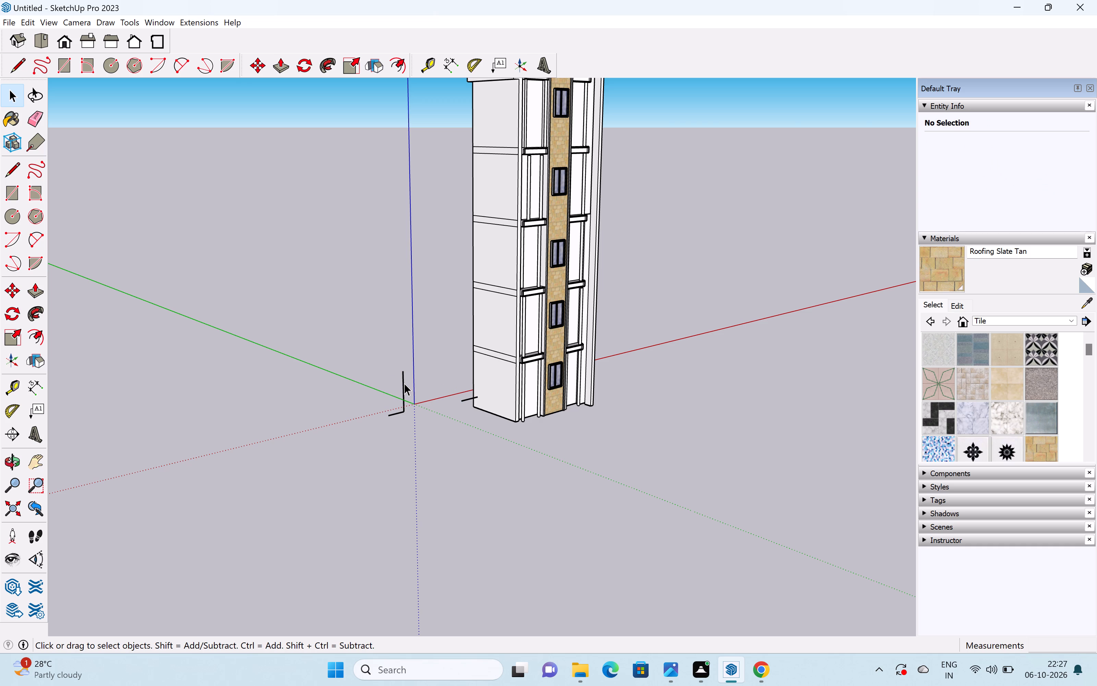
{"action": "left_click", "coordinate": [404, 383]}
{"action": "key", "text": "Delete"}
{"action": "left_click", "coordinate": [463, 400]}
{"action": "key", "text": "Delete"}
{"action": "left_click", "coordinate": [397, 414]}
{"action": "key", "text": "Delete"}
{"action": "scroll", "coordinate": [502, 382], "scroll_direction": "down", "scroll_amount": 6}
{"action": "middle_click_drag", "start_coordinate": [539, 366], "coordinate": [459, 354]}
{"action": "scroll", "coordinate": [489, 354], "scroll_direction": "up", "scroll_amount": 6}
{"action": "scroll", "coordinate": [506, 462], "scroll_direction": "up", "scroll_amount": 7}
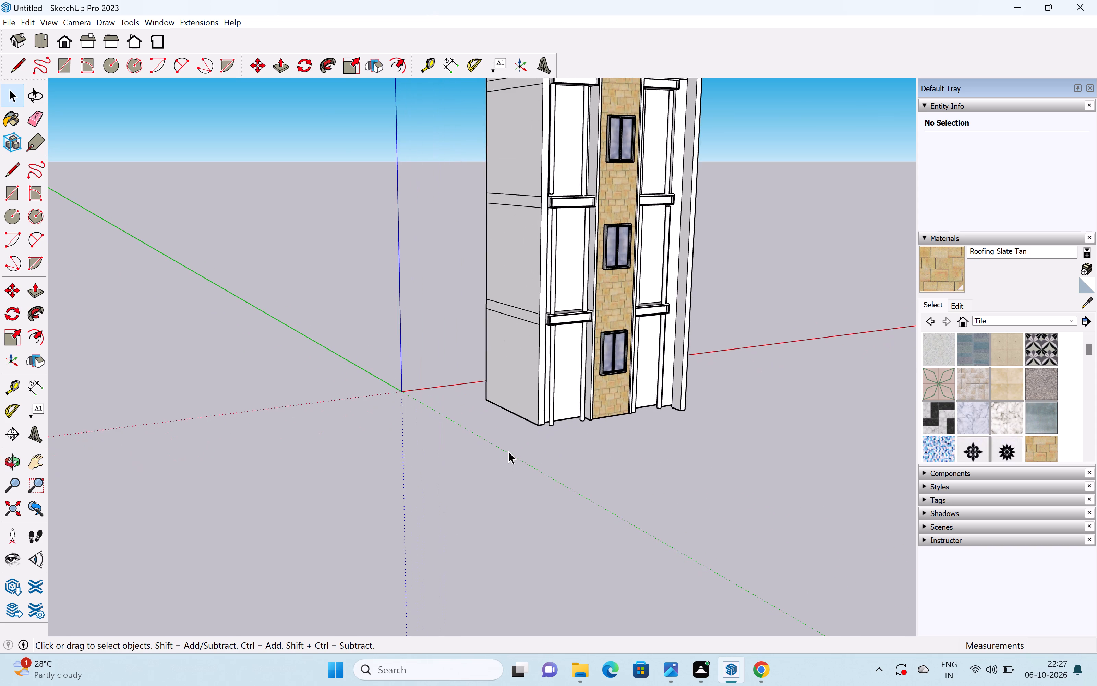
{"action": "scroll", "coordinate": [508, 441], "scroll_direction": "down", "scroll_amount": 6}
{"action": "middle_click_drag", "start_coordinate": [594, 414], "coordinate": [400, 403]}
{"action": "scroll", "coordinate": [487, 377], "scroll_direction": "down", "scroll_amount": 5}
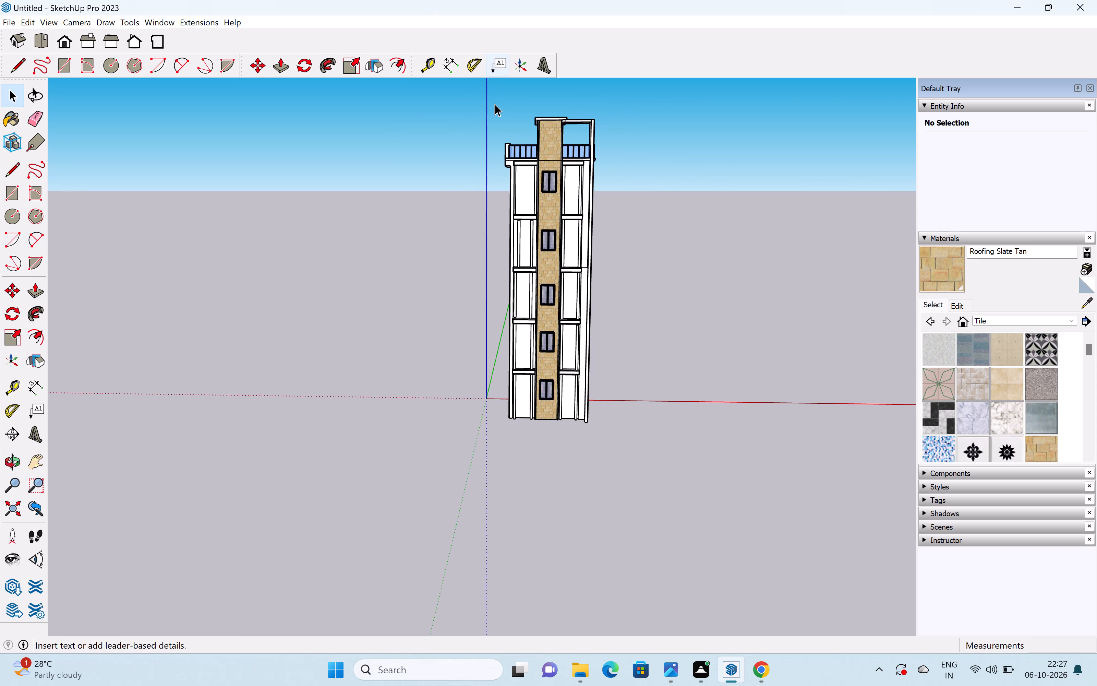
Move the whole tower about 45' 7" back so that its base stands behind the red axis.
{"action": "left_click_drag", "start_coordinate": [493, 101], "coordinate": [613, 441]}
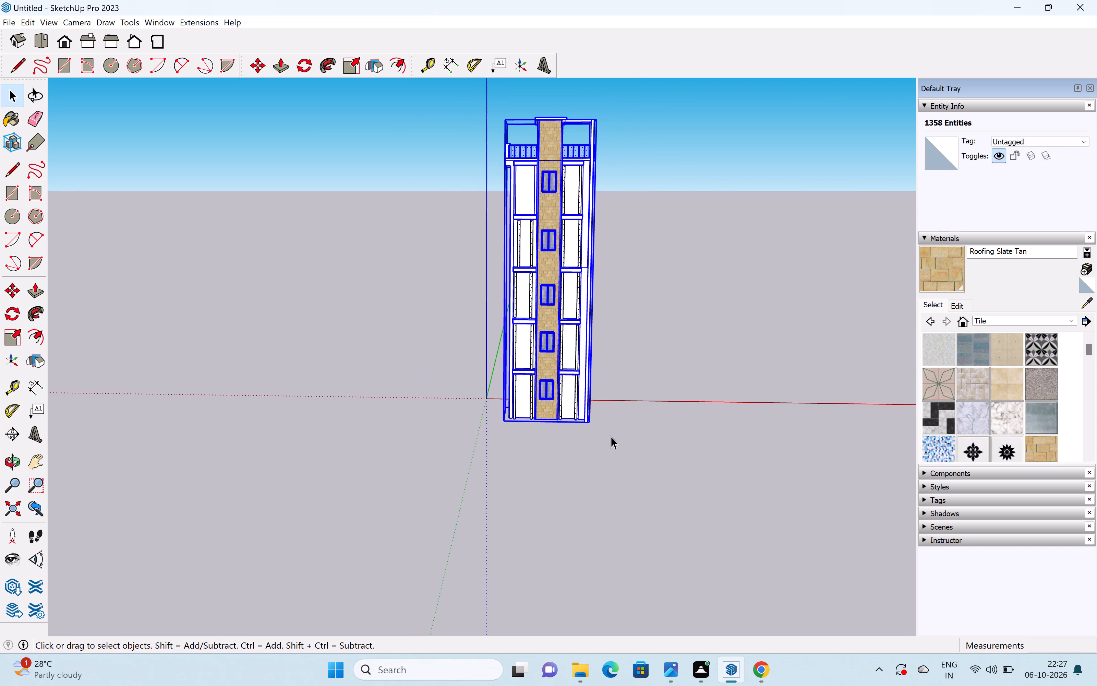
{"action": "key", "text": "m"}
{"action": "scroll", "coordinate": [597, 424], "scroll_direction": "up", "scroll_amount": 4}
{"action": "left_click", "coordinate": [590, 423]}
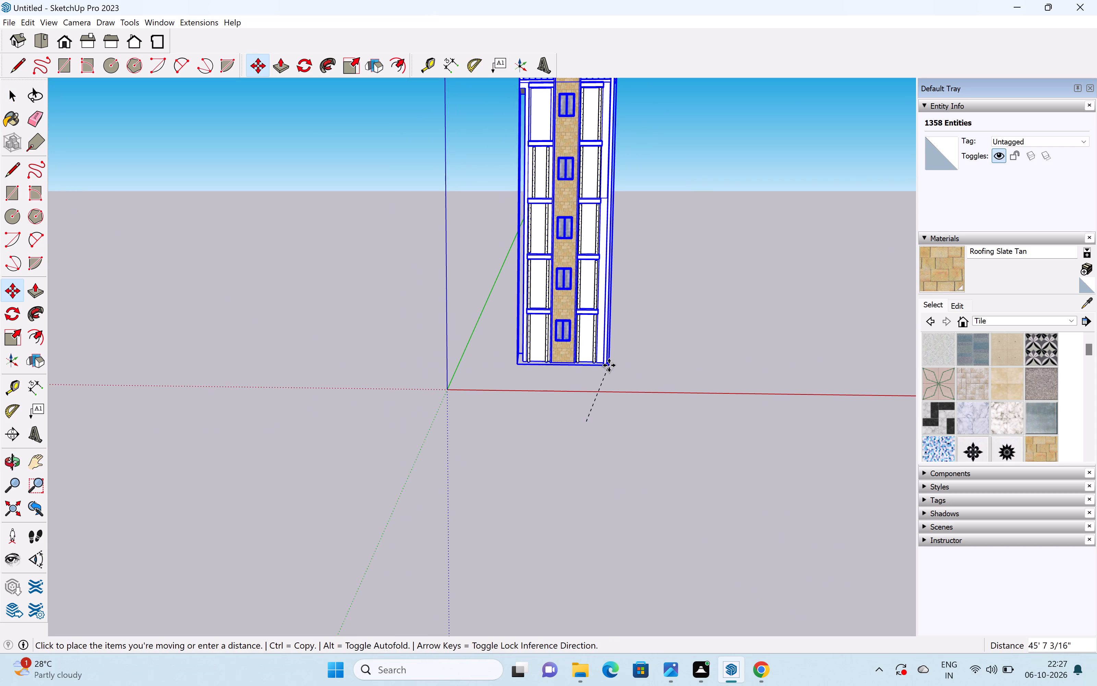
{"action": "left_click", "coordinate": [610, 365]}
{"action": "key", "text": "space"}
{"action": "left_click", "coordinate": [539, 386]}
Draw a small horizontal rectangle of about 3.4 ft² on the ground just outside the tower's left side.
{"action": "middle_click_drag", "start_coordinate": [451, 344], "coordinate": [828, 348]}
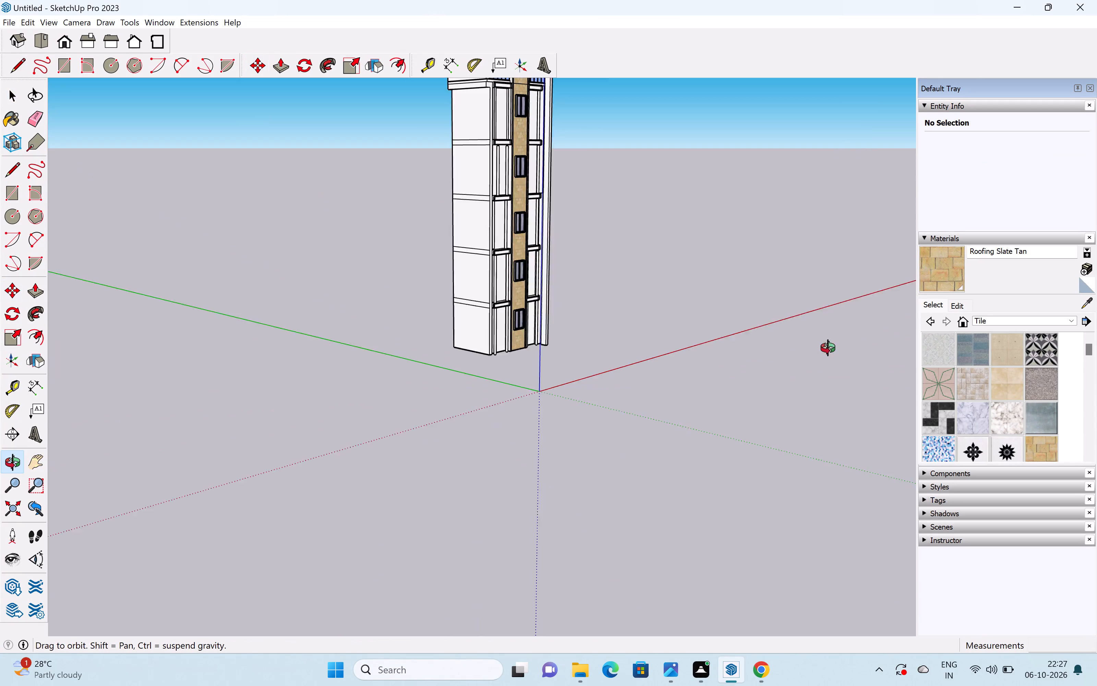
{"action": "middle_click_drag", "start_coordinate": [828, 348], "coordinate": [840, 345]}
{"action": "scroll", "coordinate": [480, 364], "scroll_direction": "up", "scroll_amount": 4}
{"action": "middle_click_drag", "start_coordinate": [477, 369], "coordinate": [527, 440]}
{"action": "scroll", "coordinate": [468, 367], "scroll_direction": "up", "scroll_amount": 2}
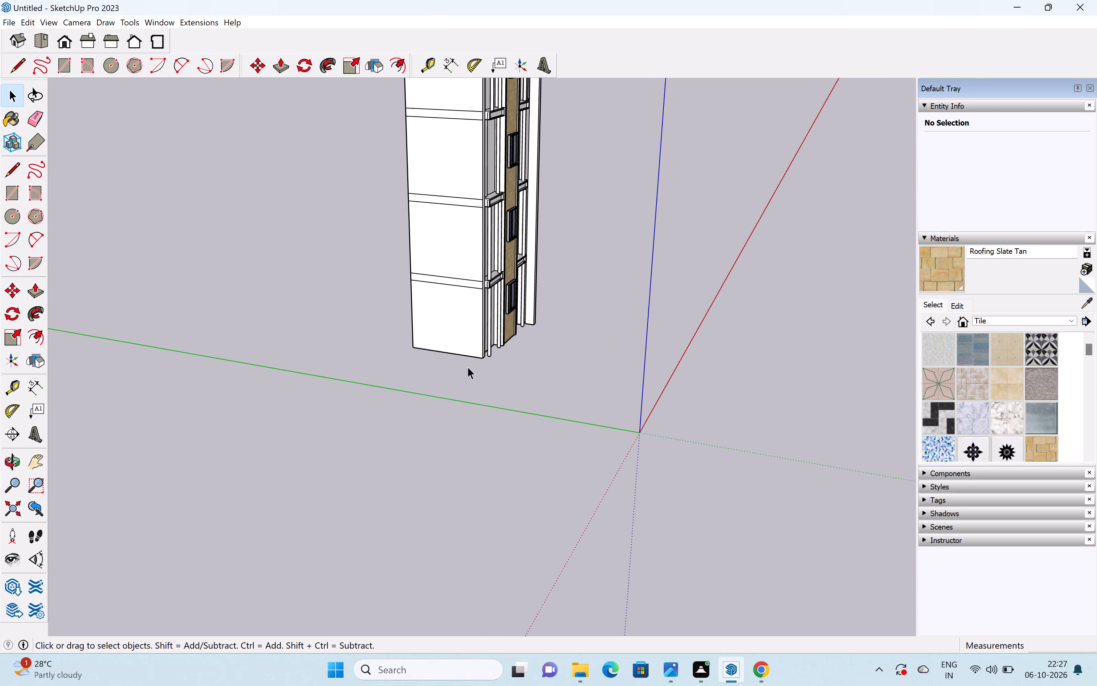
{"action": "key", "text": "r"}
{"action": "scroll", "coordinate": [478, 368], "scroll_direction": "up", "scroll_amount": 6}
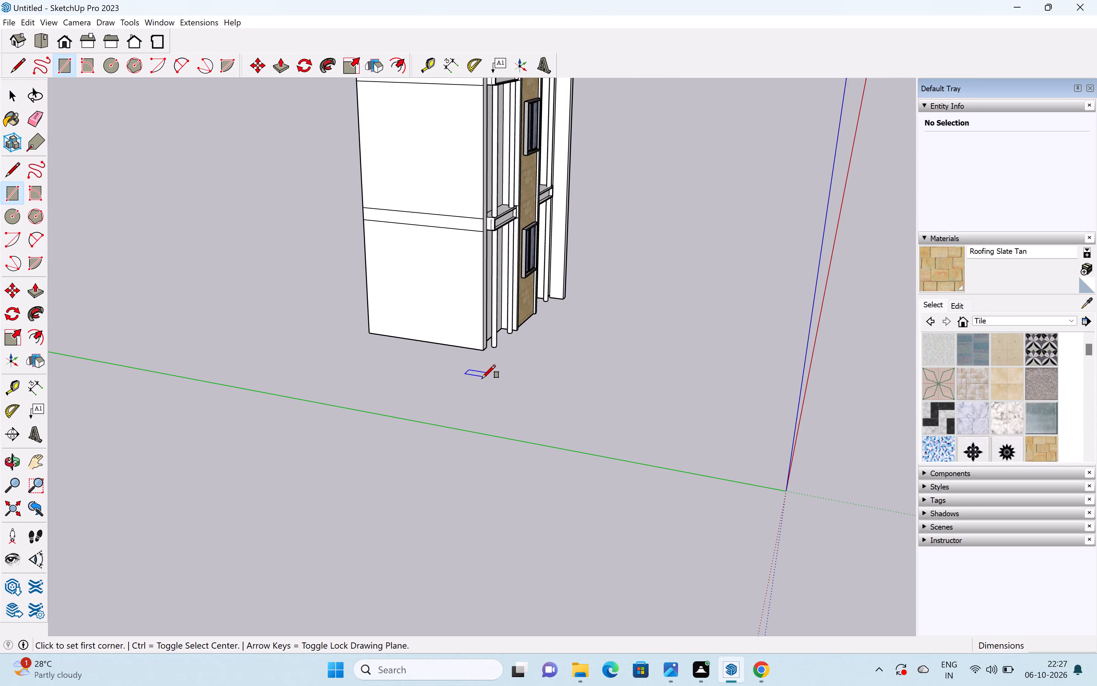
{"action": "left_click_drag", "start_coordinate": [477, 382], "coordinate": [478, 387]}
{"action": "key", "text": "Up"}
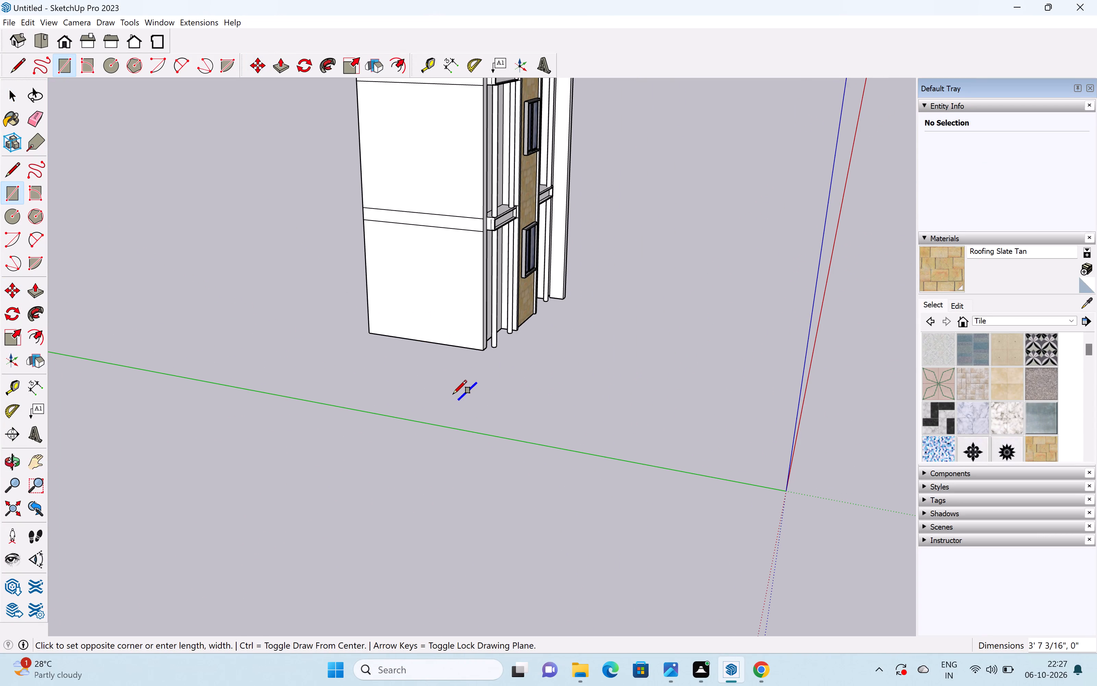
{"action": "left_click", "coordinate": [447, 388]}
{"action": "key", "text": "space"}
Push/Pull the small rectangle up about 8' 10 3/8" into a post.
{"action": "scroll", "coordinate": [463, 392], "scroll_direction": "up", "scroll_amount": 5}
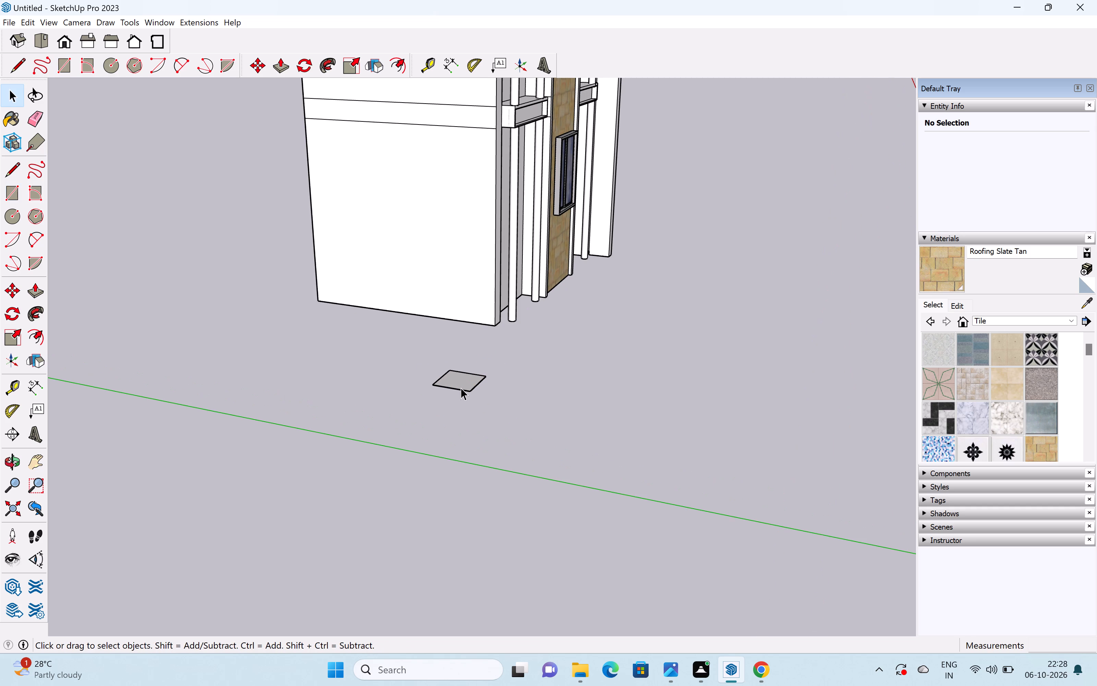
{"action": "key", "text": "p"}
{"action": "left_click_drag", "start_coordinate": [466, 375], "coordinate": [458, 214]}
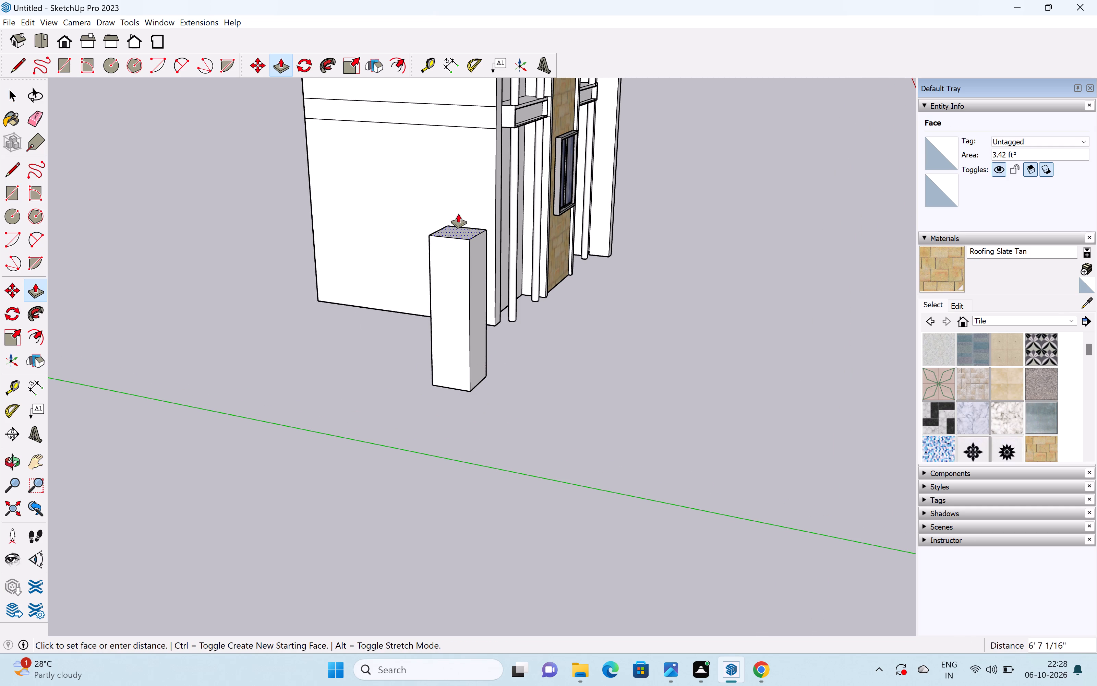
{"action": "left_click_drag", "start_coordinate": [458, 214], "coordinate": [461, 184]}
Pull the post's back face into a wall along the tower's left side and push its rear end in about 8' 1 1/2".
{"action": "scroll", "coordinate": [464, 185], "scroll_direction": "down", "scroll_amount": 7}
{"action": "middle_click_drag", "start_coordinate": [373, 237], "coordinate": [915, 173]}
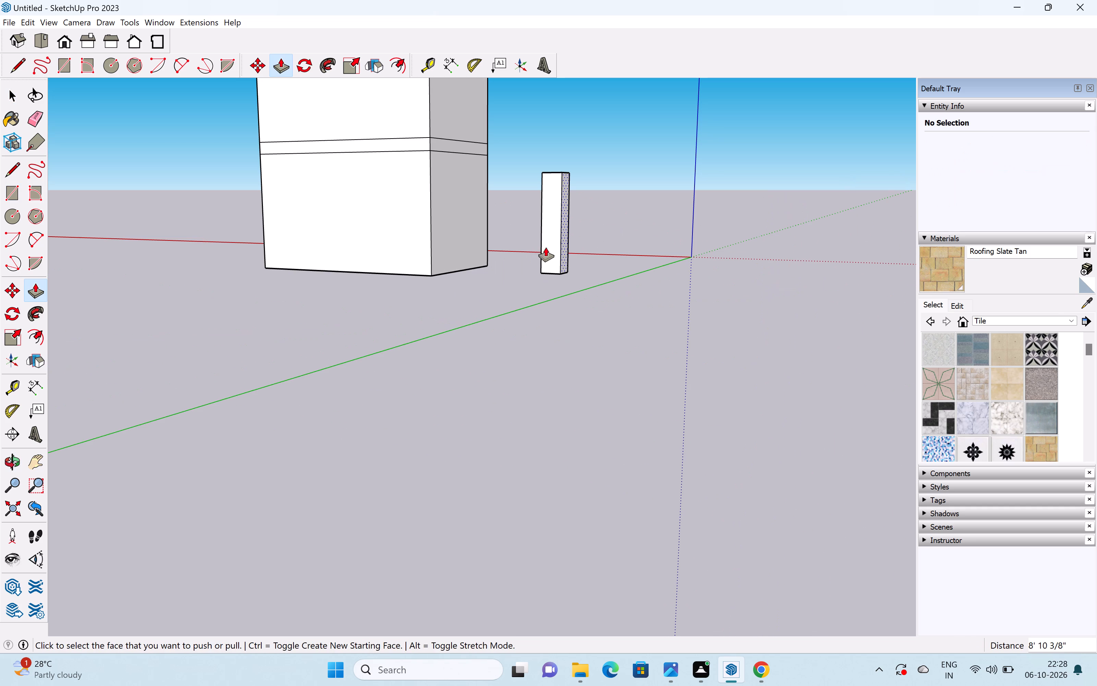
{"action": "left_click_drag", "start_coordinate": [549, 251], "coordinate": [434, 289]}
{"action": "scroll", "coordinate": [453, 279], "scroll_direction": "down", "scroll_amount": 3}
{"action": "middle_click_drag", "start_coordinate": [462, 278], "coordinate": [964, 263]}
{"action": "middle_click_drag", "start_coordinate": [683, 242], "coordinate": [678, 248]}
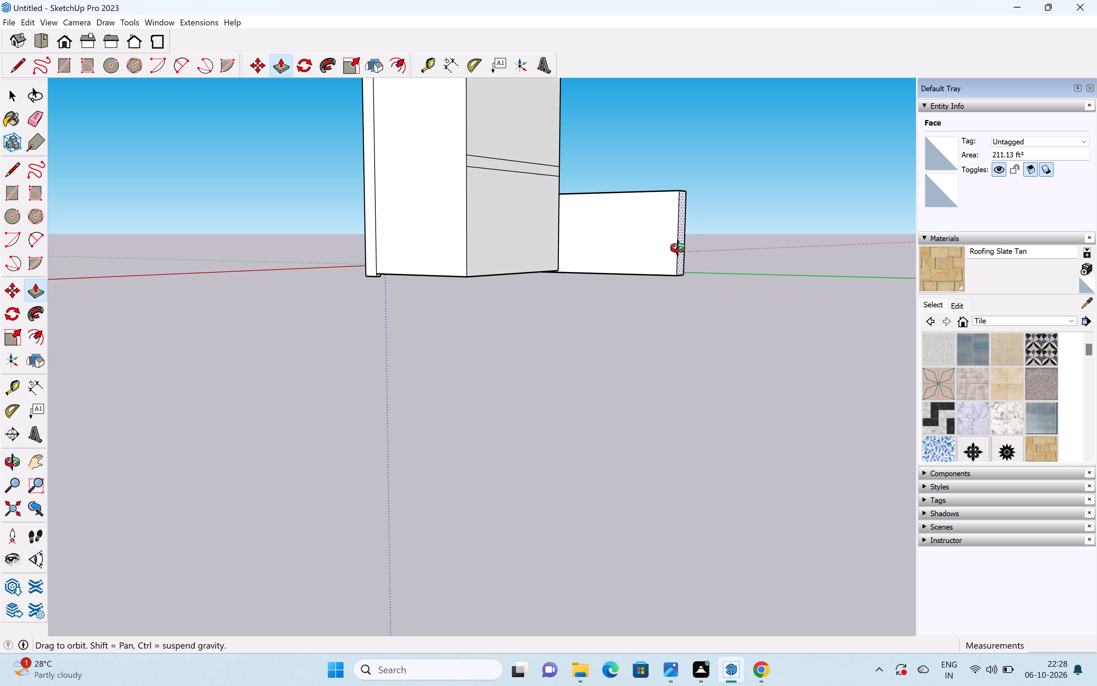
{"action": "middle_click_drag", "start_coordinate": [678, 248], "coordinate": [652, 289]}
{"action": "left_click_drag", "start_coordinate": [686, 265], "coordinate": [614, 282]}
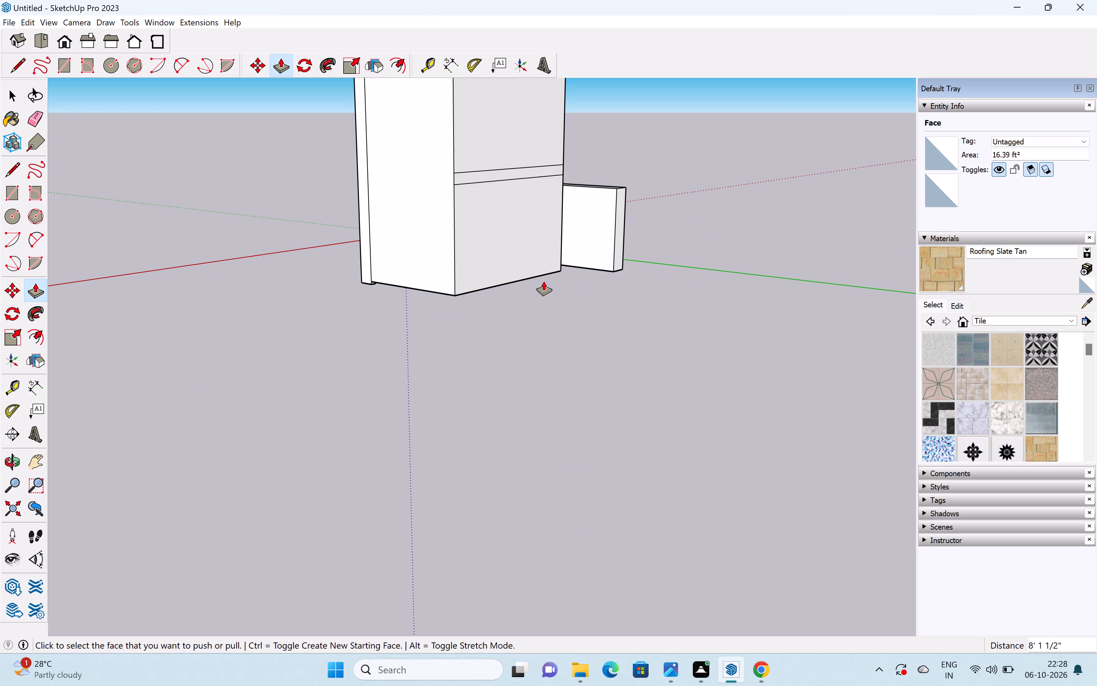
{"action": "key", "text": "space"}
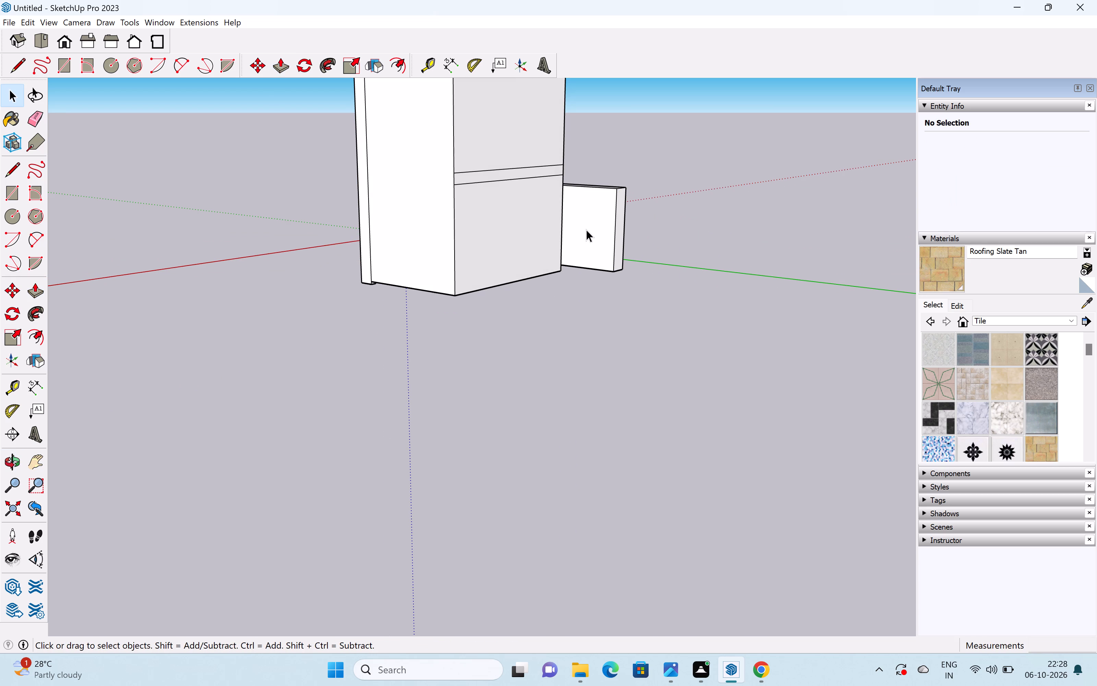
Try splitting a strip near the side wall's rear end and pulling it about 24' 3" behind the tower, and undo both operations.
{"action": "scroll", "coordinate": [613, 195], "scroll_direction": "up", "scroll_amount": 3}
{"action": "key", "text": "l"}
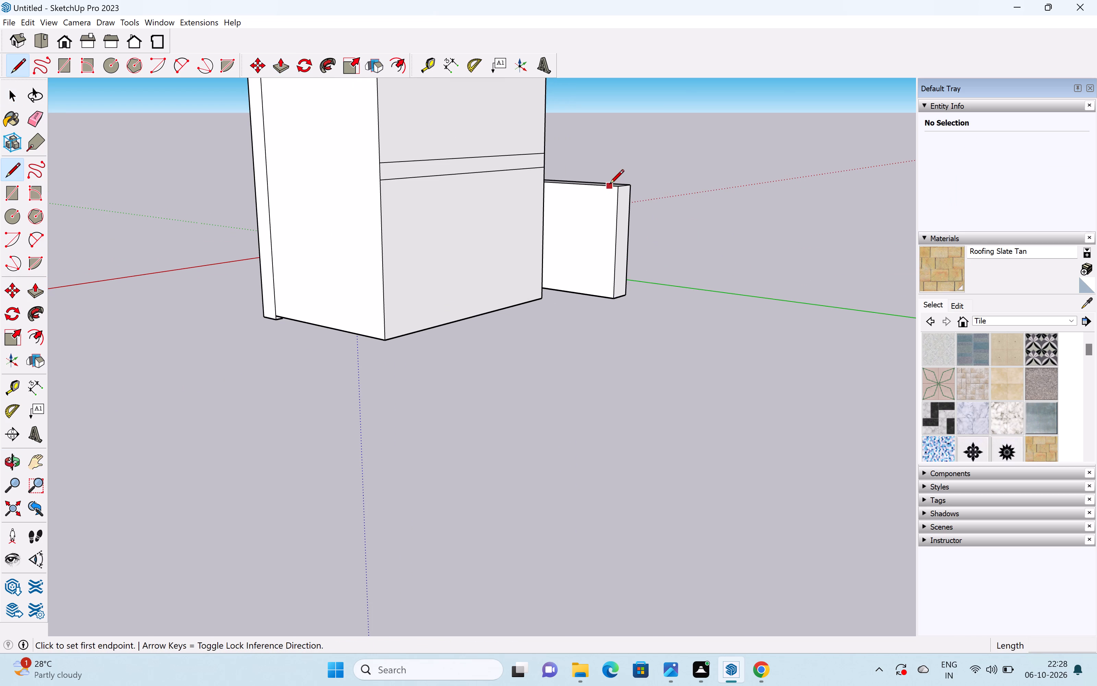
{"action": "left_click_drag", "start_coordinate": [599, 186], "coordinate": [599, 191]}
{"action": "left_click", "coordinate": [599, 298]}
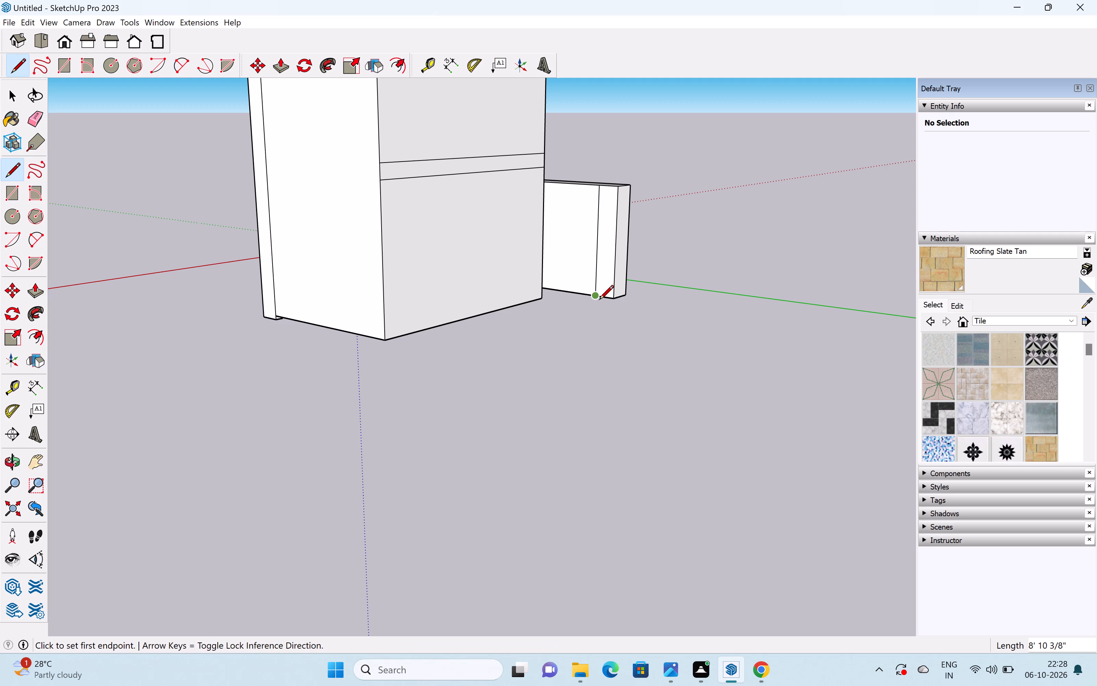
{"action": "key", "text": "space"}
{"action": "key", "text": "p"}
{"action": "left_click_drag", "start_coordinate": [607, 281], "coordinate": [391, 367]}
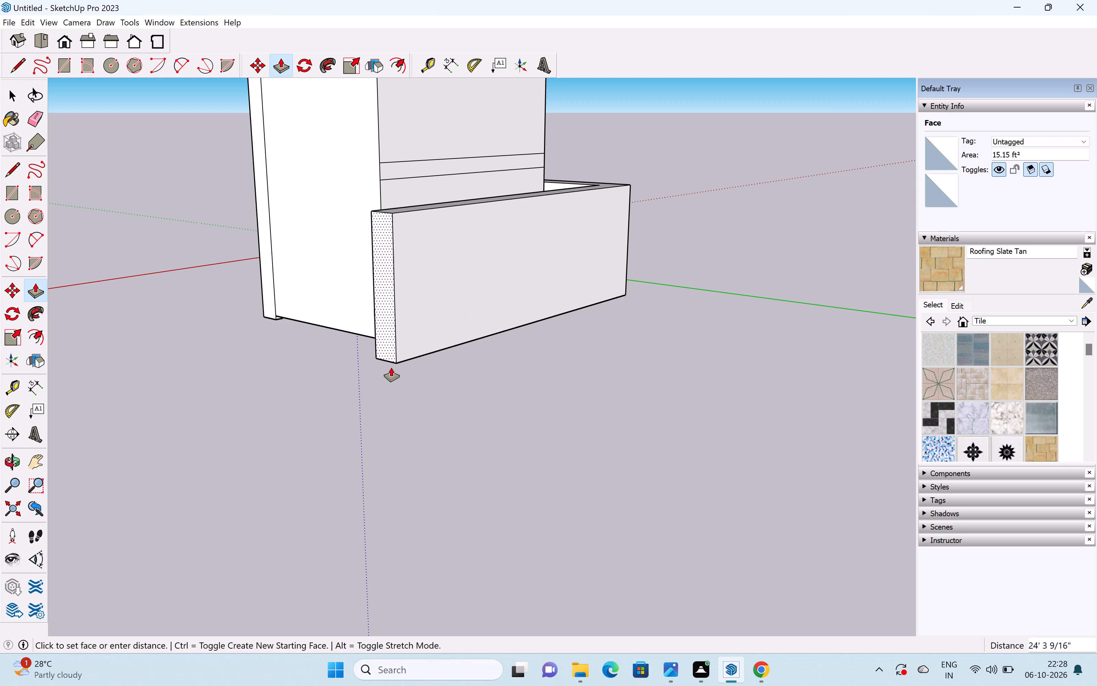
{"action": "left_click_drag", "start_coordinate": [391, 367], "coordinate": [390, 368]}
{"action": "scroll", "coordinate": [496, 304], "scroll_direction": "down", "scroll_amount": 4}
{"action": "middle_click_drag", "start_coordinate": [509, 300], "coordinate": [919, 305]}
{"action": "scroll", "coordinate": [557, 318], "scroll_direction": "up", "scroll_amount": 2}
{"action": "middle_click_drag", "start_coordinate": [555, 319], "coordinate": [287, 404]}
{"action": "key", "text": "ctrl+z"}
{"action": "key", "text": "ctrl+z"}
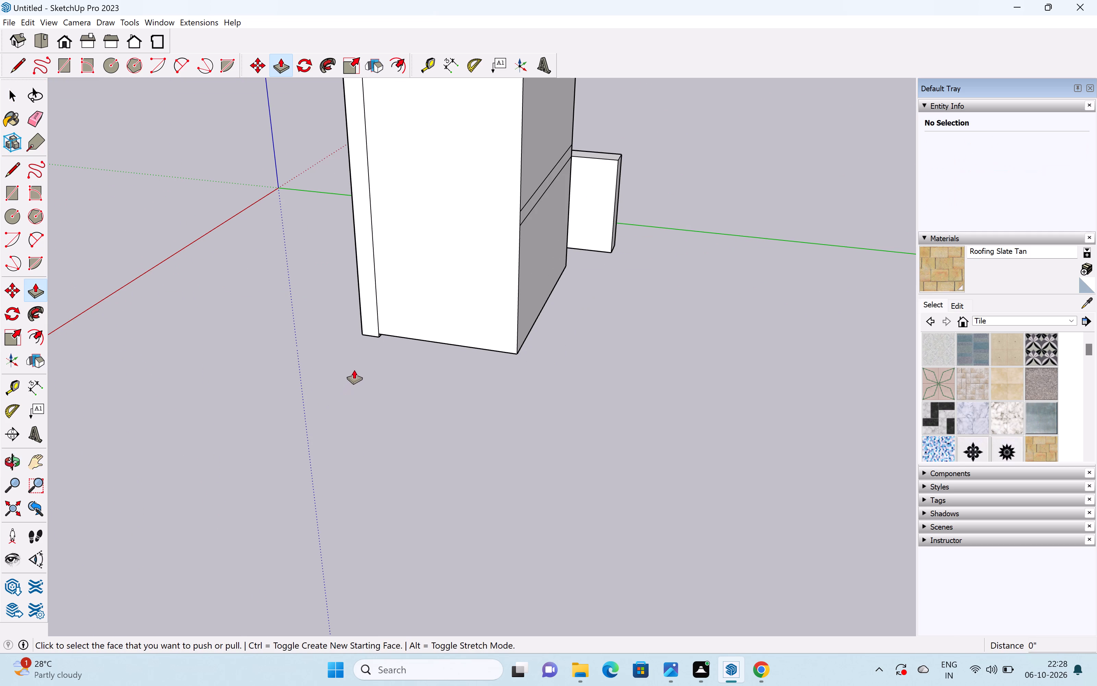
Extend the left side wall's rear end farther out beyond the tower's back.
{"action": "middle_click_drag", "start_coordinate": [648, 233], "coordinate": [558, 263]}
{"action": "left_click_drag", "start_coordinate": [661, 206], "coordinate": [692, 245]}
{"action": "key", "text": "space"}
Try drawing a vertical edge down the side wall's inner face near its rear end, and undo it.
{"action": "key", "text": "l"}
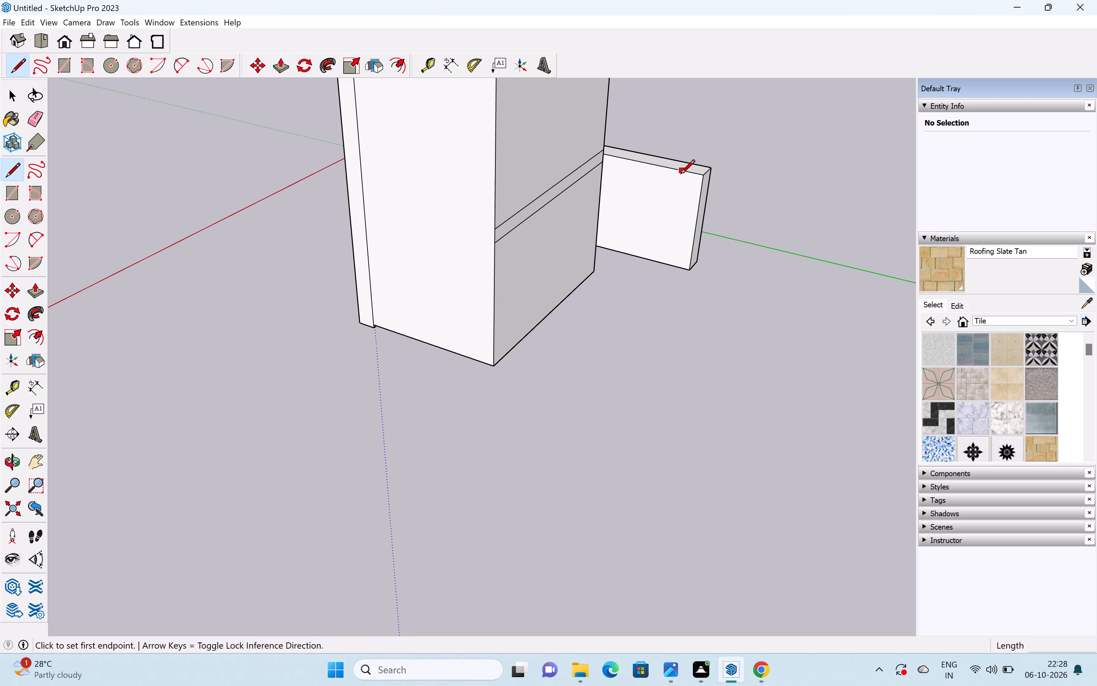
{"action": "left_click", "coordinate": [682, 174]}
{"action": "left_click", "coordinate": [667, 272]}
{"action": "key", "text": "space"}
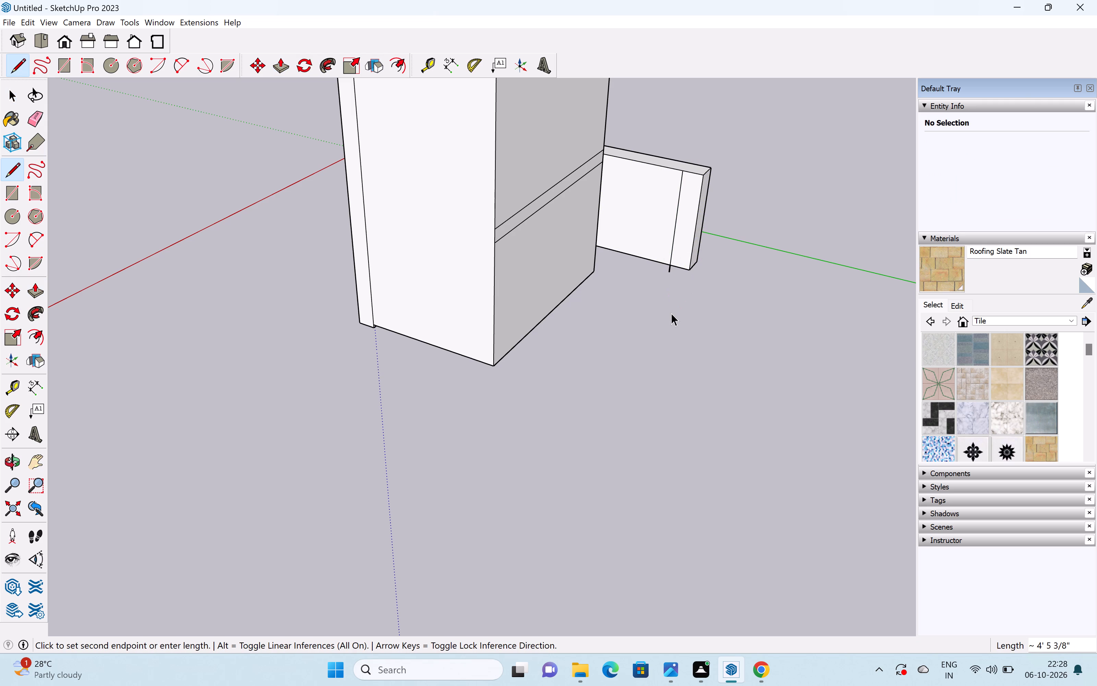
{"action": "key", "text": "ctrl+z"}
Draw a vertical edge about 8' 10 3/8" long down the side wall's inner face near its rear end.
{"action": "key", "text": "l"}
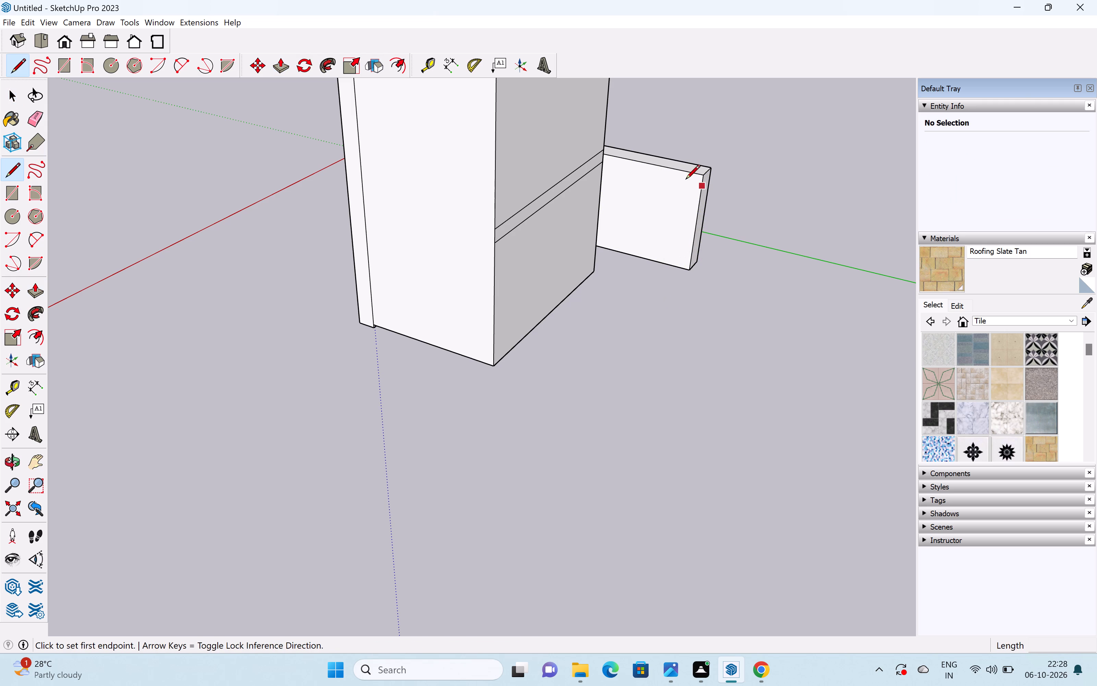
{"action": "left_click", "coordinate": [682, 171]}
{"action": "left_click", "coordinate": [669, 269]}
{"action": "key", "text": "space"}
Pull the end strip about 24' 8" behind the tower as a back wall, extend it about 3' 7" more and trim its end slightly.
{"action": "key", "text": "p"}
{"action": "left_click_drag", "start_coordinate": [679, 227], "coordinate": [527, 347]}
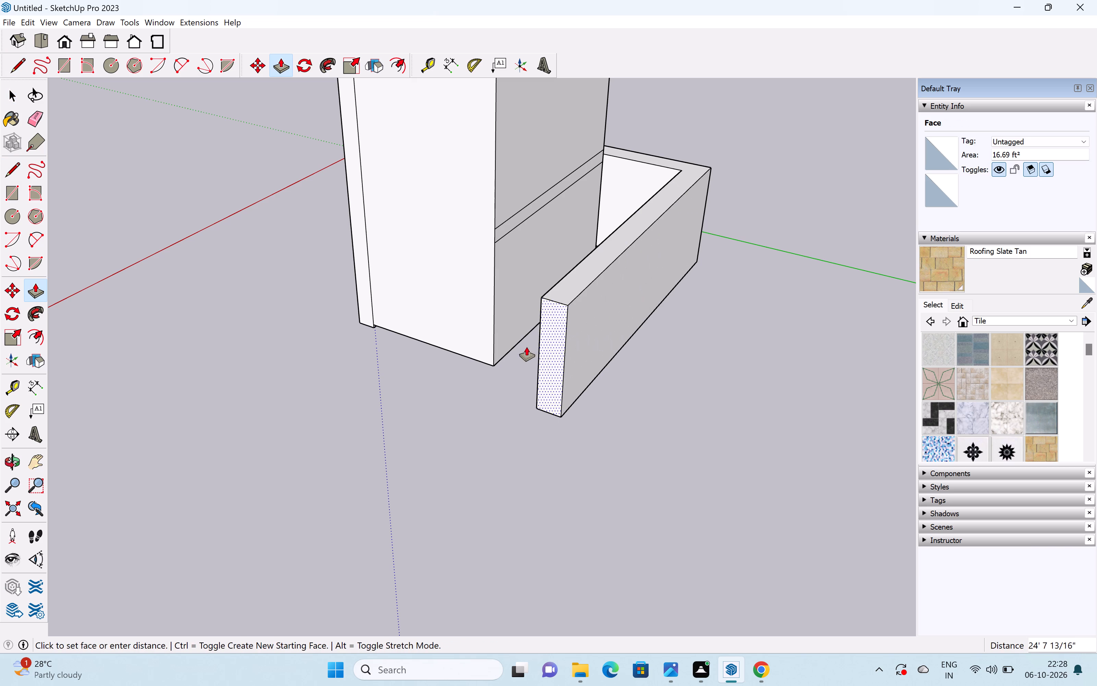
{"action": "left_click_drag", "start_coordinate": [527, 347], "coordinate": [525, 349]}
{"action": "left_click_drag", "start_coordinate": [548, 344], "coordinate": [526, 376]}
{"action": "middle_click_drag", "start_coordinate": [502, 379], "coordinate": [984, 360]}
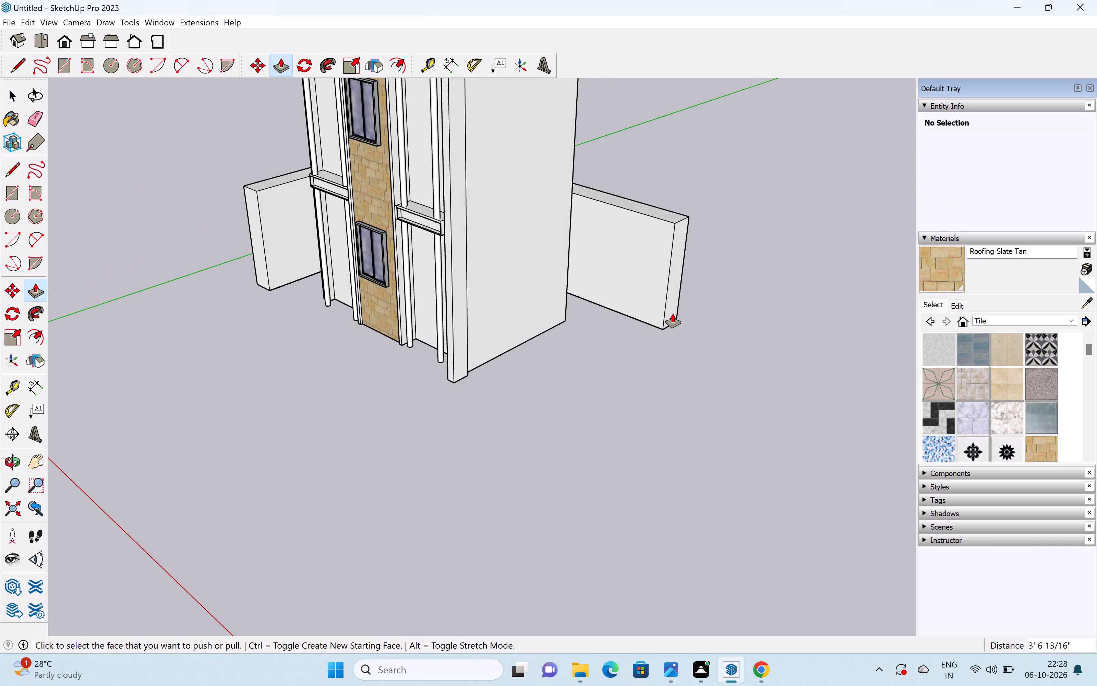
{"action": "left_click_drag", "start_coordinate": [676, 303], "coordinate": [671, 302]}
Draw a vertical edge about 8' 10 3/8" long on the back wall's front face near its free end.
{"action": "key", "text": "l"}
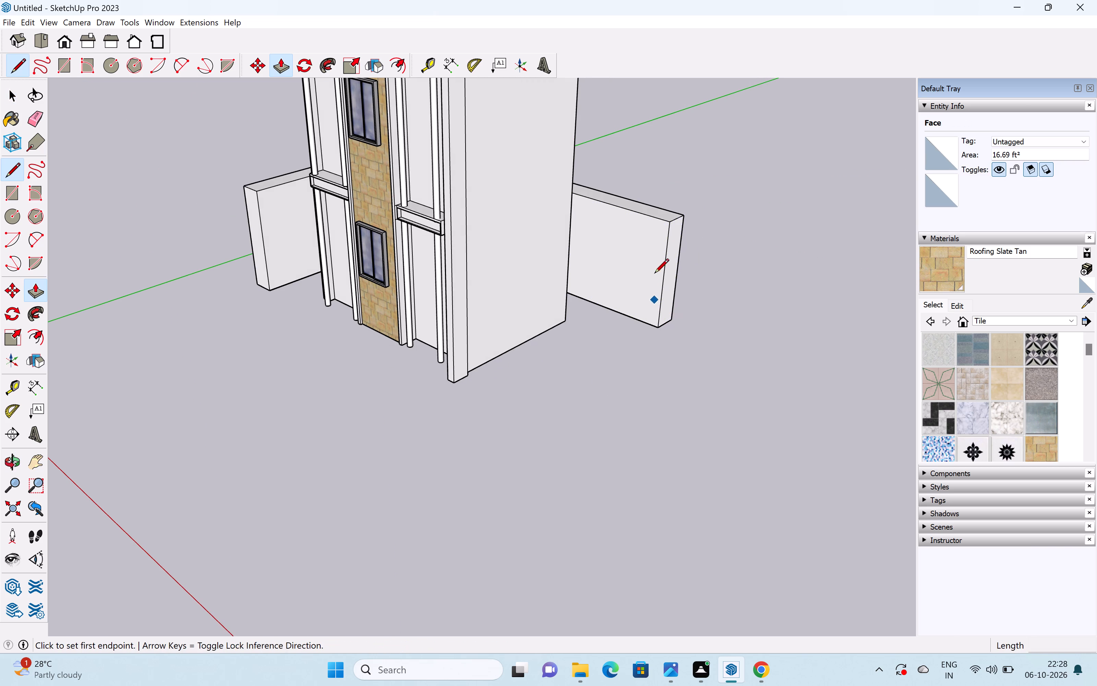
{"action": "left_click", "coordinate": [651, 218]}
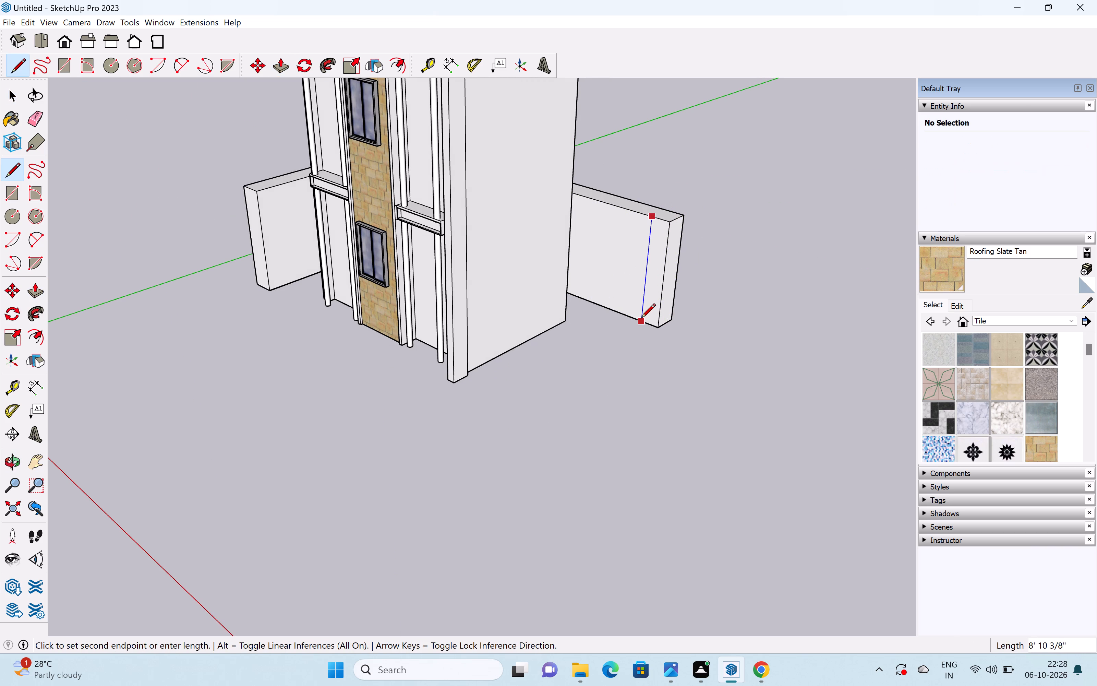
{"action": "left_click", "coordinate": [640, 320]}
{"action": "key", "text": "space"}
Pull the back wall's end strip forward along the tower's right side to form the second side wall, reaching about the tower's front.
{"action": "key", "text": "p"}
{"action": "left_click_drag", "start_coordinate": [656, 289], "coordinate": [618, 319]}
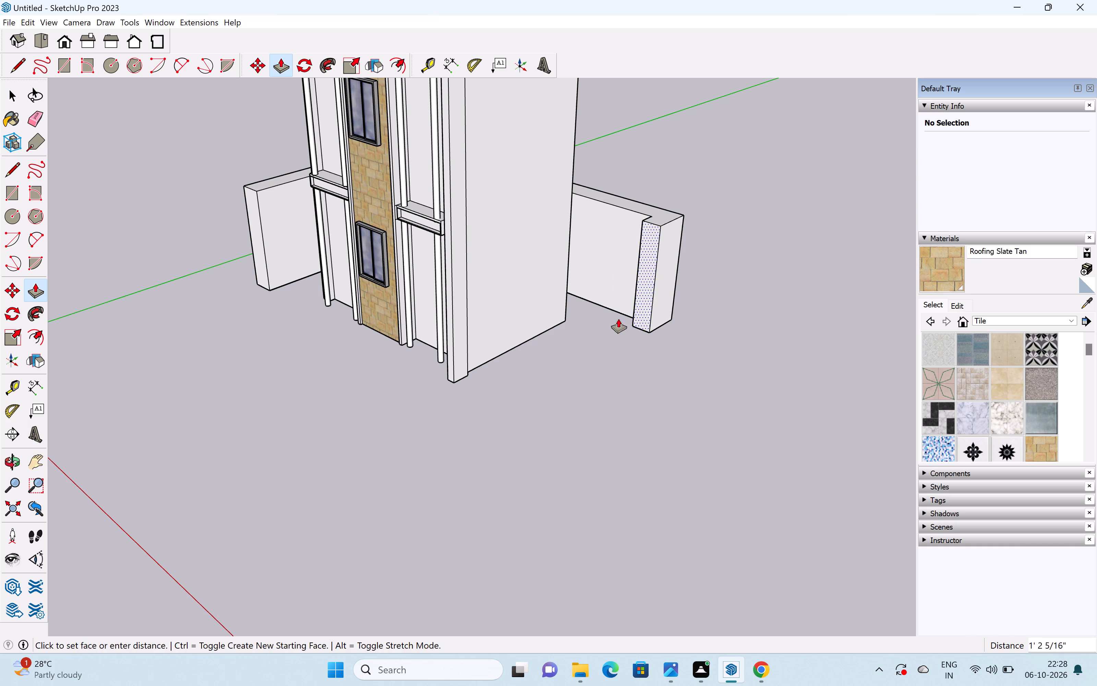
{"action": "left_click_drag", "start_coordinate": [618, 319], "coordinate": [484, 399]}
{"action": "scroll", "coordinate": [523, 377], "scroll_direction": "down", "scroll_amount": 4}
{"action": "middle_click_drag", "start_coordinate": [533, 376], "coordinate": [600, 360]}
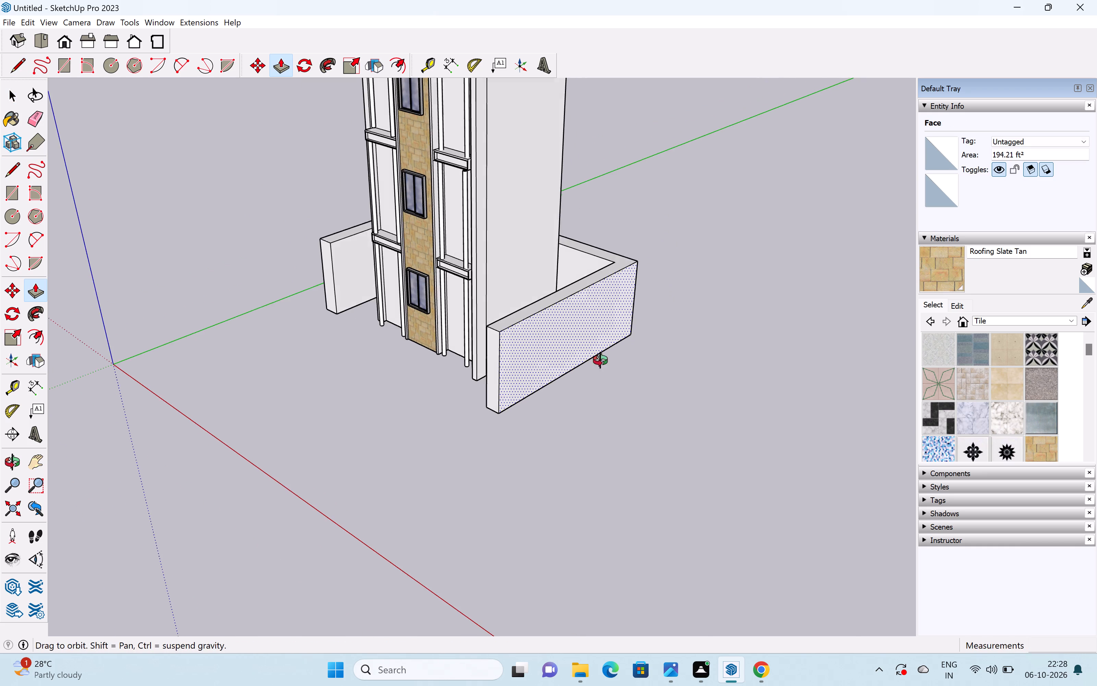
{"action": "middle_click_drag", "start_coordinate": [600, 360], "coordinate": [762, 312]}
{"action": "scroll", "coordinate": [754, 313], "scroll_direction": "down", "scroll_amount": 5}
{"action": "middle_click_drag", "start_coordinate": [537, 372], "coordinate": [624, 354], "text": "shift"}
{"action": "key", "text": "space"}
Examine the new walls around the tower's base and the complete tower from the front.
{"action": "scroll", "coordinate": [582, 366], "scroll_direction": "up", "scroll_amount": 2}
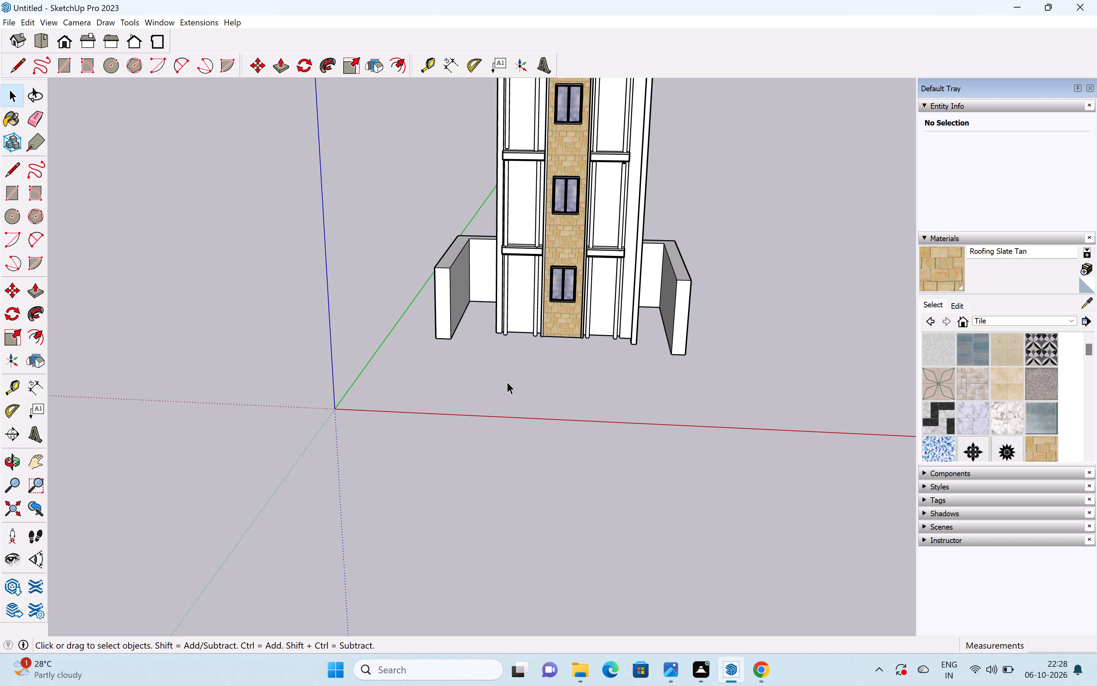
{"action": "scroll", "coordinate": [496, 371], "scroll_direction": "up", "scroll_amount": 4}
{"action": "scroll", "coordinate": [496, 371], "scroll_direction": "down", "scroll_amount": 3}
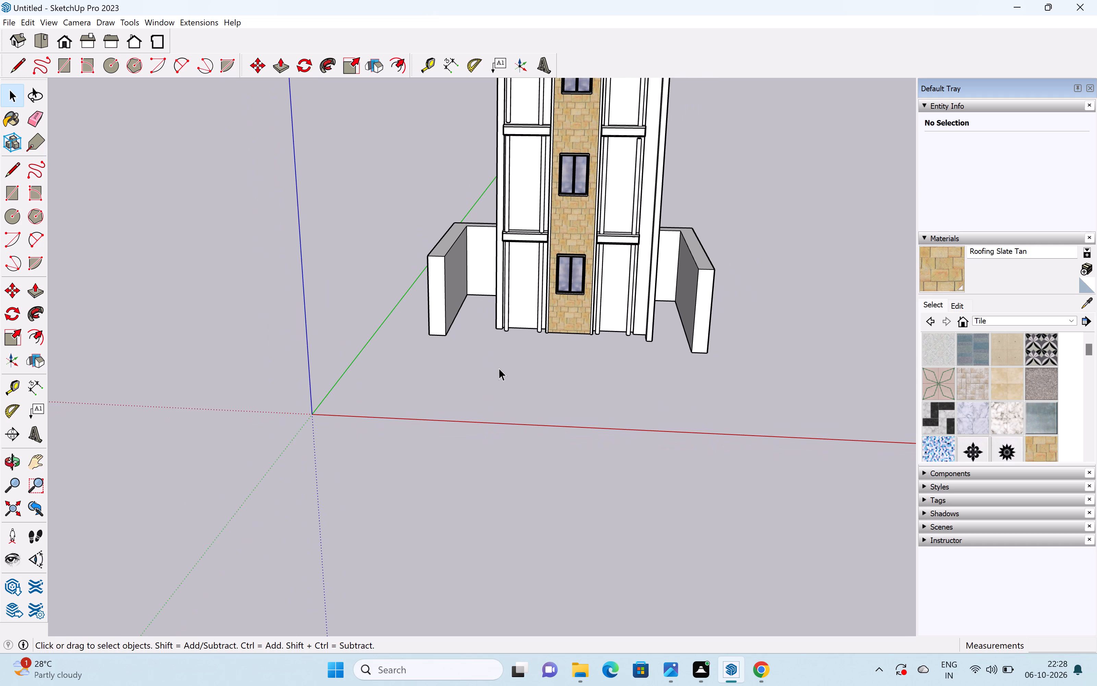
{"action": "scroll", "coordinate": [554, 333], "scroll_direction": "down", "scroll_amount": 3}
{"action": "scroll", "coordinate": [560, 340], "scroll_direction": "down", "scroll_amount": 1, "text": "shift"}
{"action": "middle_click_drag", "start_coordinate": [560, 340], "coordinate": [549, 392], "text": "shift"}
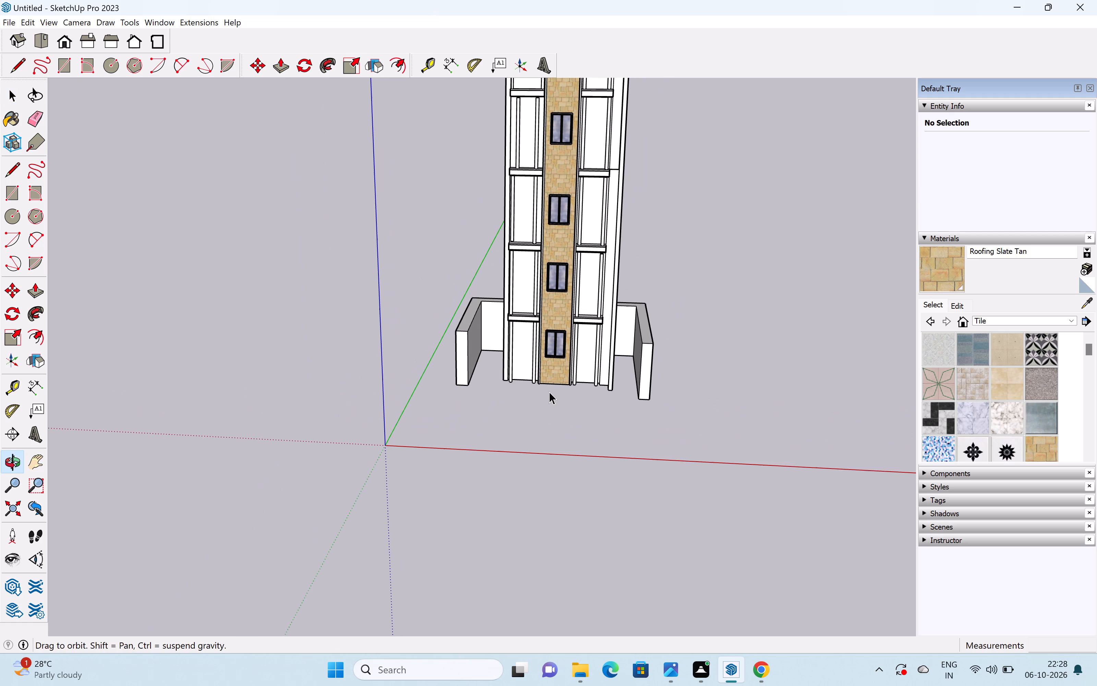
{"action": "middle_click_drag", "start_coordinate": [548, 378], "coordinate": [539, 318]}
{"action": "scroll", "coordinate": [537, 310], "scroll_direction": "up", "scroll_amount": 1}
{"action": "scroll", "coordinate": [537, 305], "scroll_direction": "down", "scroll_amount": 6}
{"action": "middle_click_drag", "start_coordinate": [557, 314], "coordinate": [558, 304], "text": "shift"}
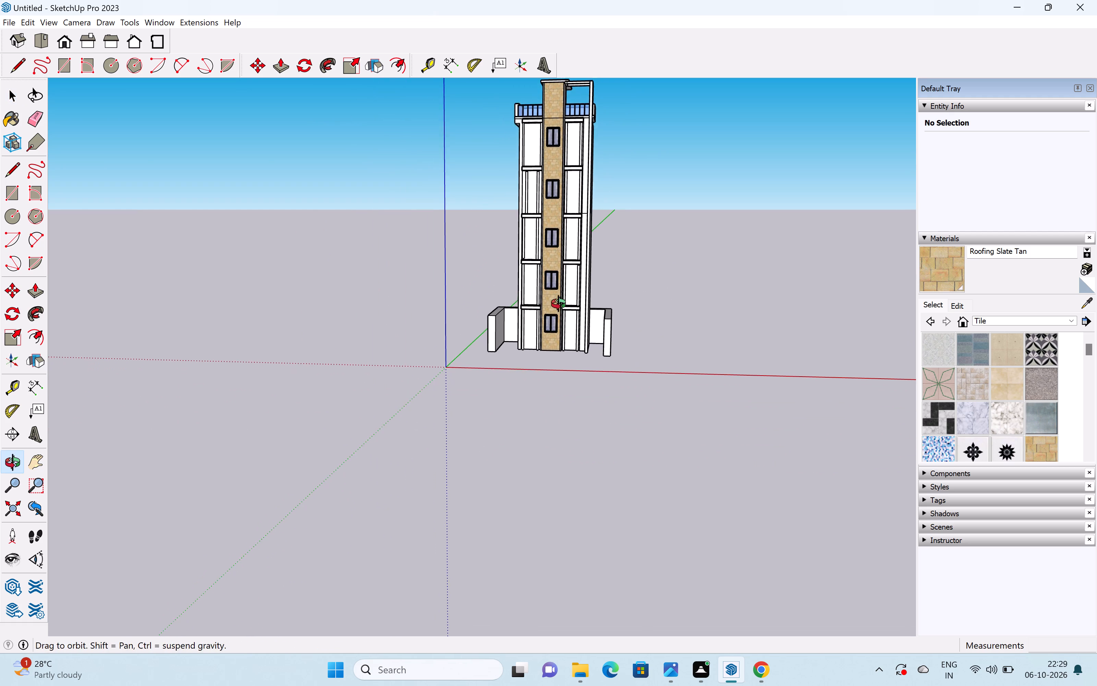
{"action": "middle_click_drag", "start_coordinate": [558, 304], "coordinate": [558, 303], "text": "shift"}
{"action": "scroll", "coordinate": [558, 303], "scroll_direction": "up", "scroll_amount": 3}
{"action": "middle_click_drag", "start_coordinate": [560, 310], "coordinate": [558, 398], "text": "shift"}
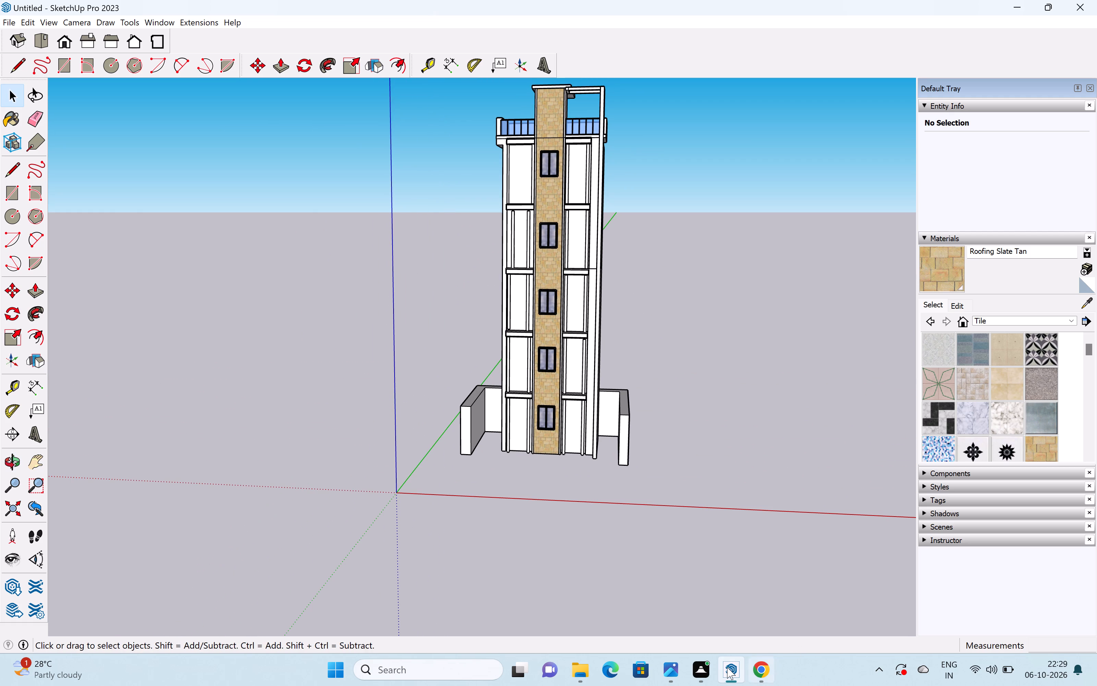
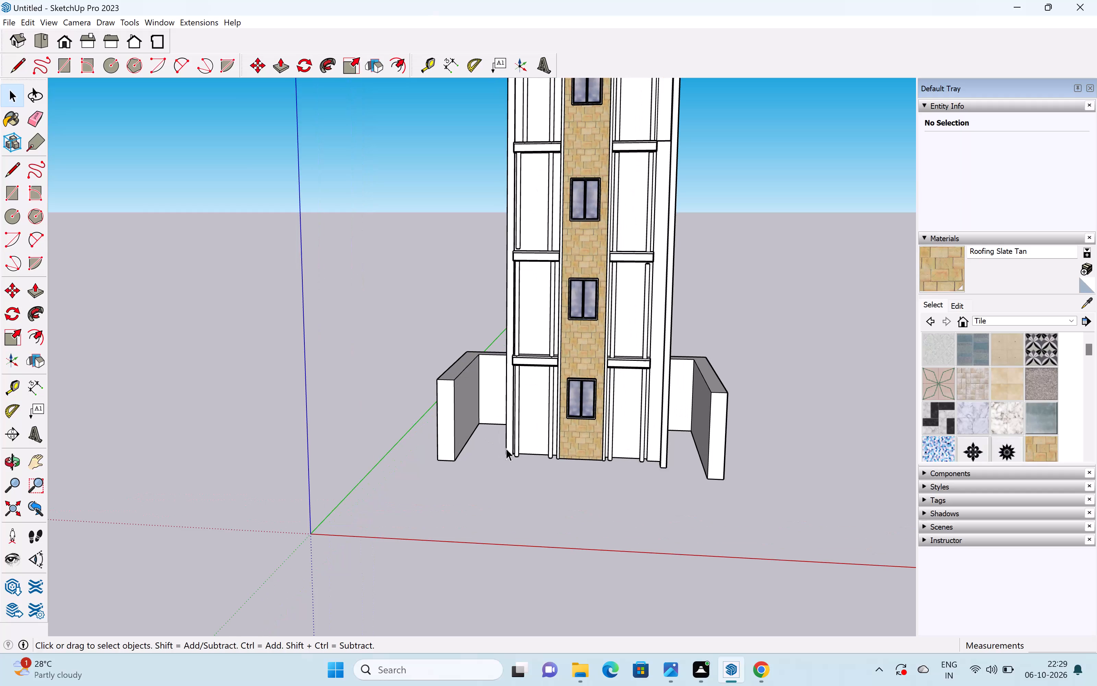
Examine the tower's base, side walls and front facade from several angles.
{"action": "middle_click_drag", "start_coordinate": [514, 454], "coordinate": [676, 507]}
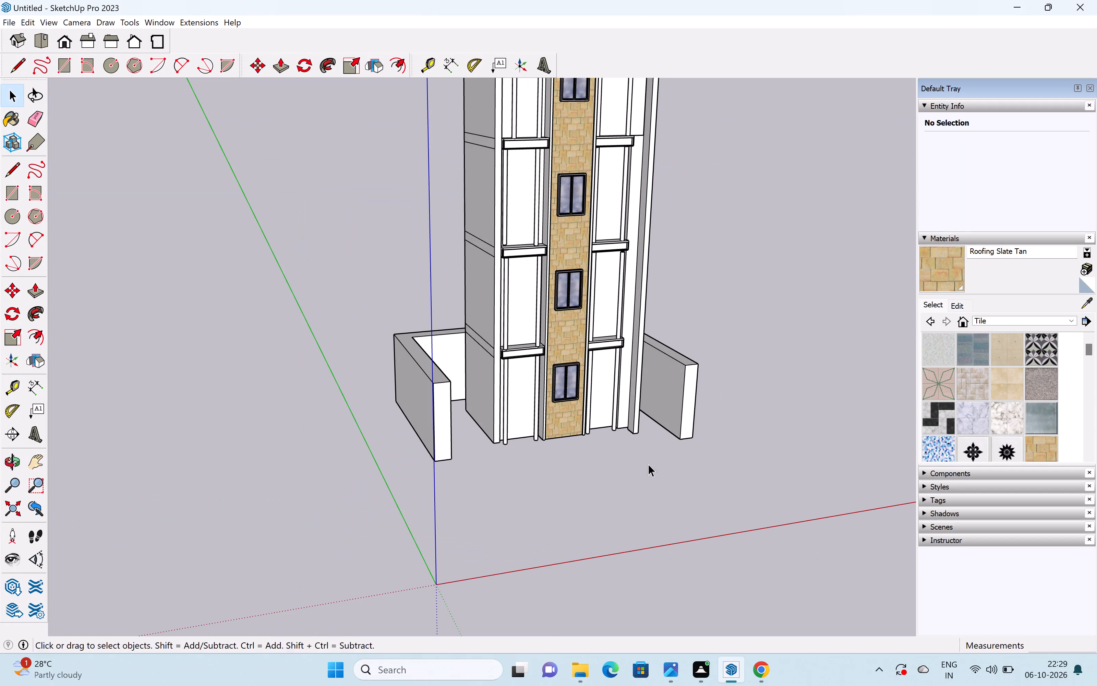
{"action": "middle_click_drag", "start_coordinate": [618, 445], "coordinate": [519, 451]}
{"action": "scroll", "coordinate": [518, 416], "scroll_direction": "up", "scroll_amount": 4}
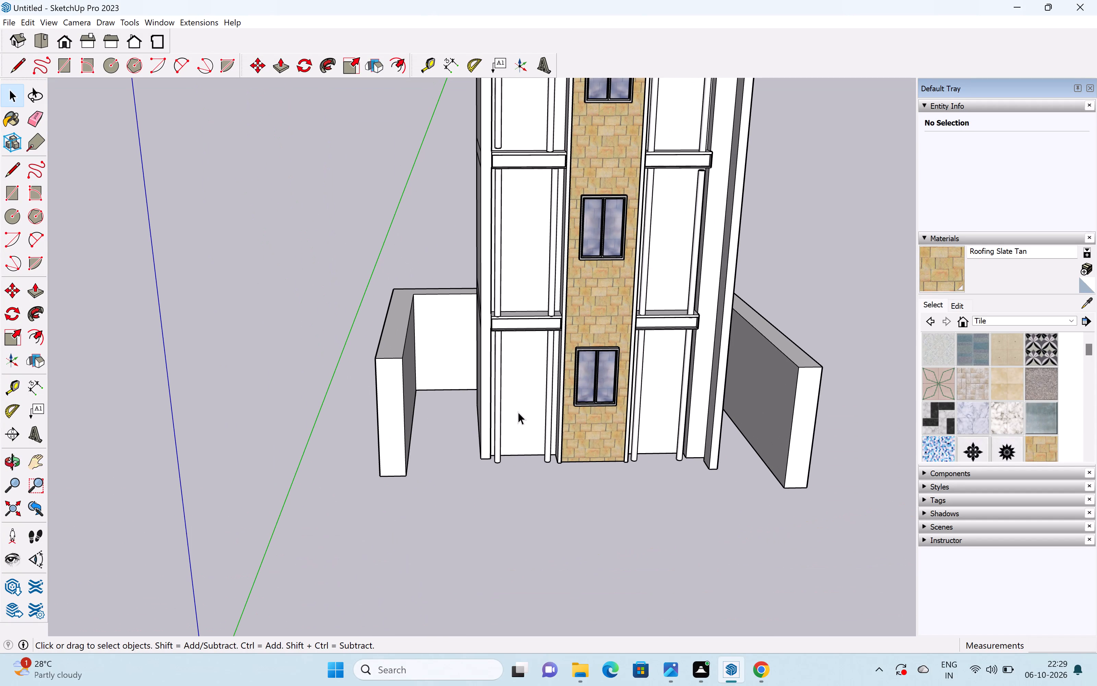
{"action": "scroll", "coordinate": [518, 412], "scroll_direction": "down", "scroll_amount": 2}
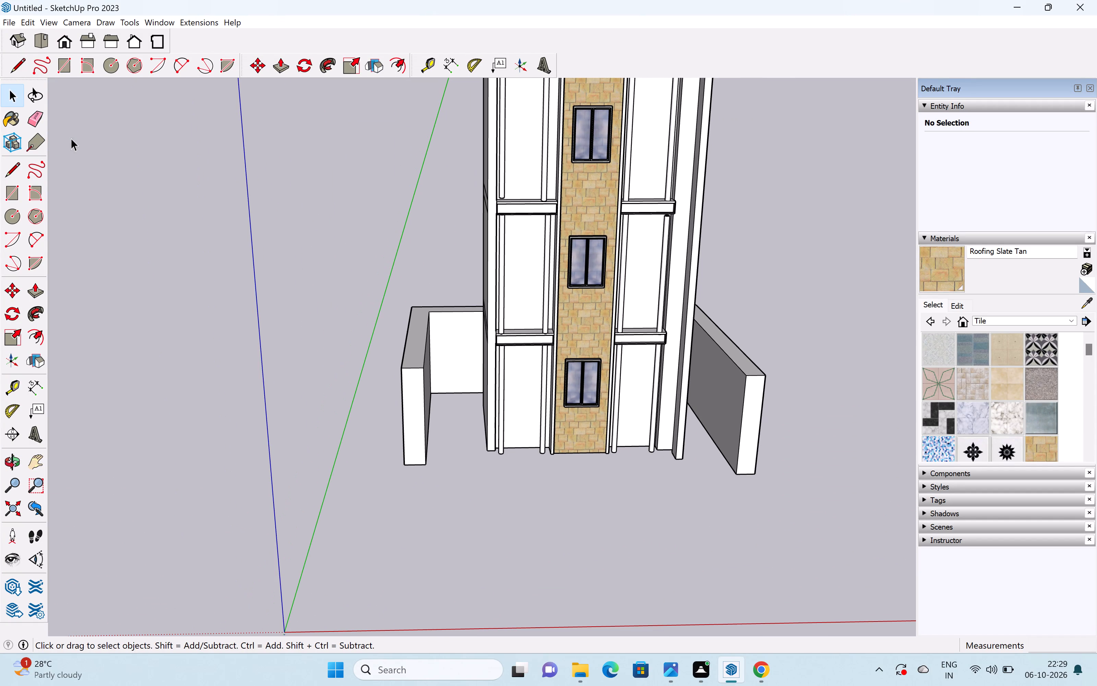
{"action": "scroll", "coordinate": [197, 156], "scroll_direction": "down", "scroll_amount": 3}
{"action": "middle_click_drag", "start_coordinate": [441, 280], "coordinate": [412, 200]}
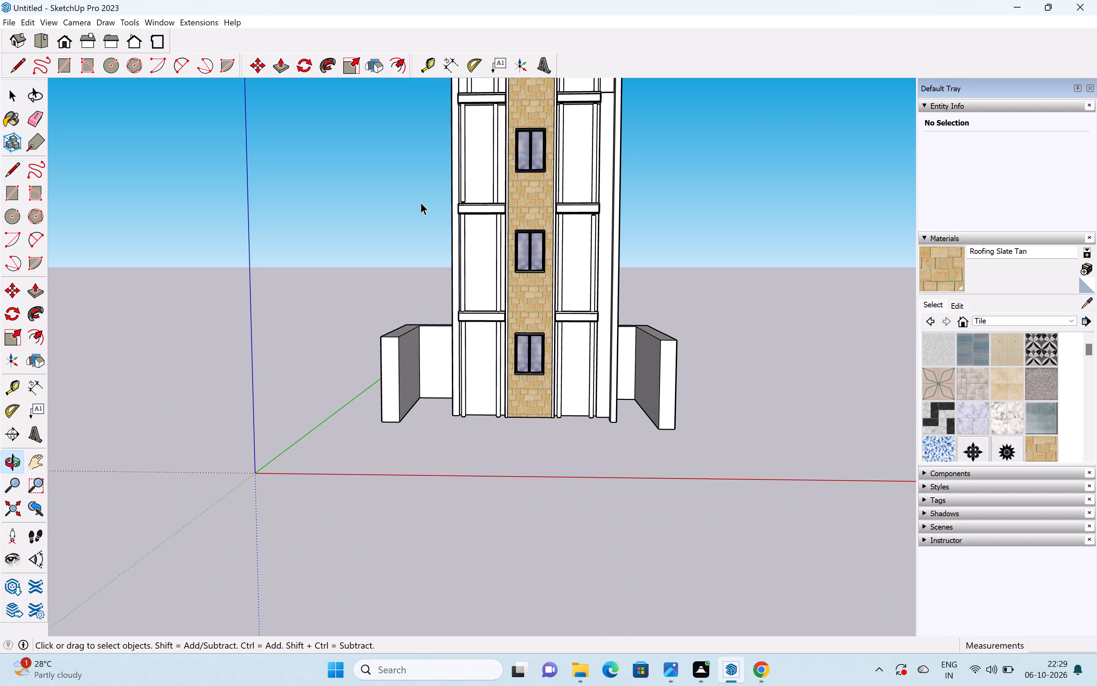
{"action": "scroll", "coordinate": [443, 214], "scroll_direction": "down", "scroll_amount": 5}
{"action": "middle_click_drag", "start_coordinate": [450, 220], "coordinate": [460, 298], "text": "shift"}
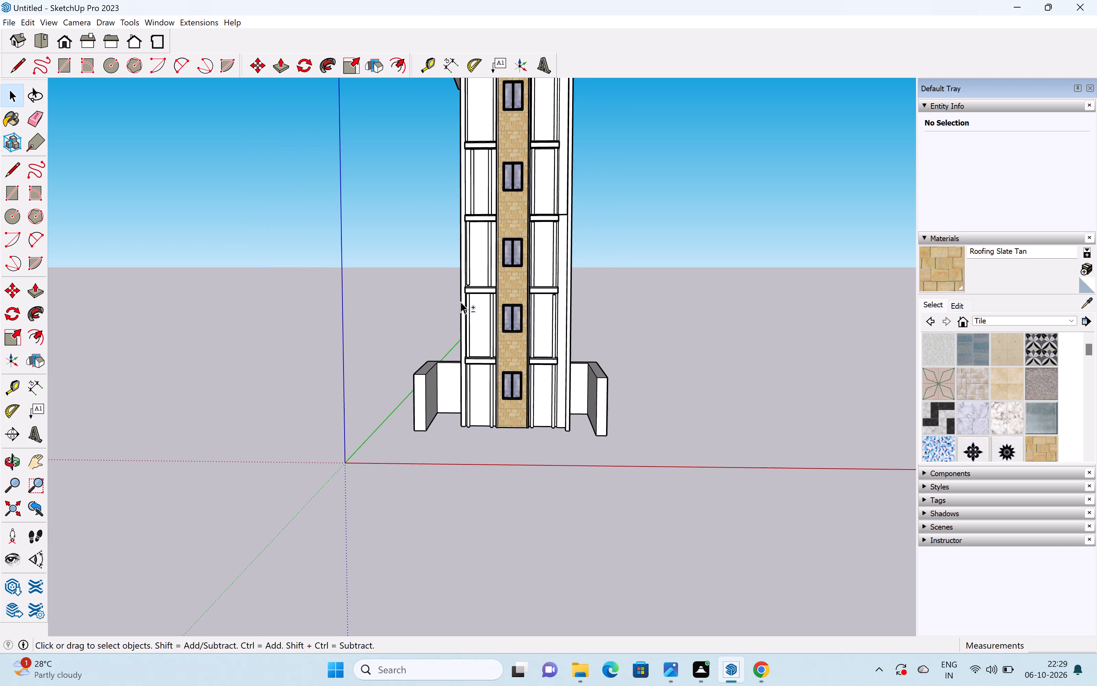
{"action": "middle_click_drag", "start_coordinate": [460, 301], "coordinate": [449, 357], "text": "shift"}
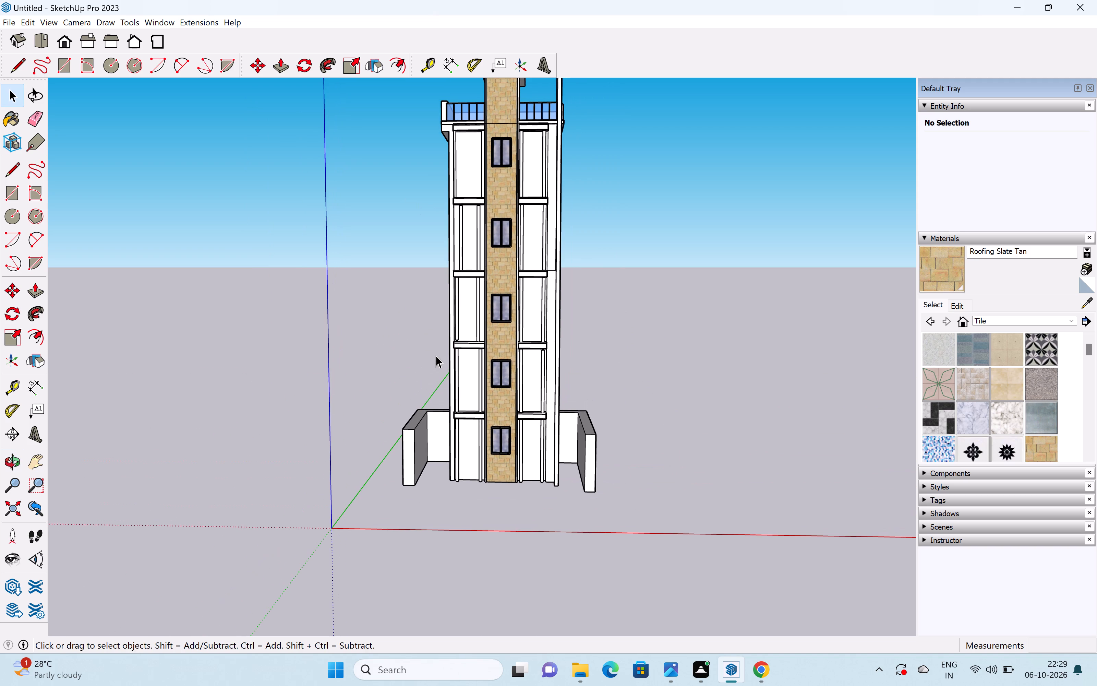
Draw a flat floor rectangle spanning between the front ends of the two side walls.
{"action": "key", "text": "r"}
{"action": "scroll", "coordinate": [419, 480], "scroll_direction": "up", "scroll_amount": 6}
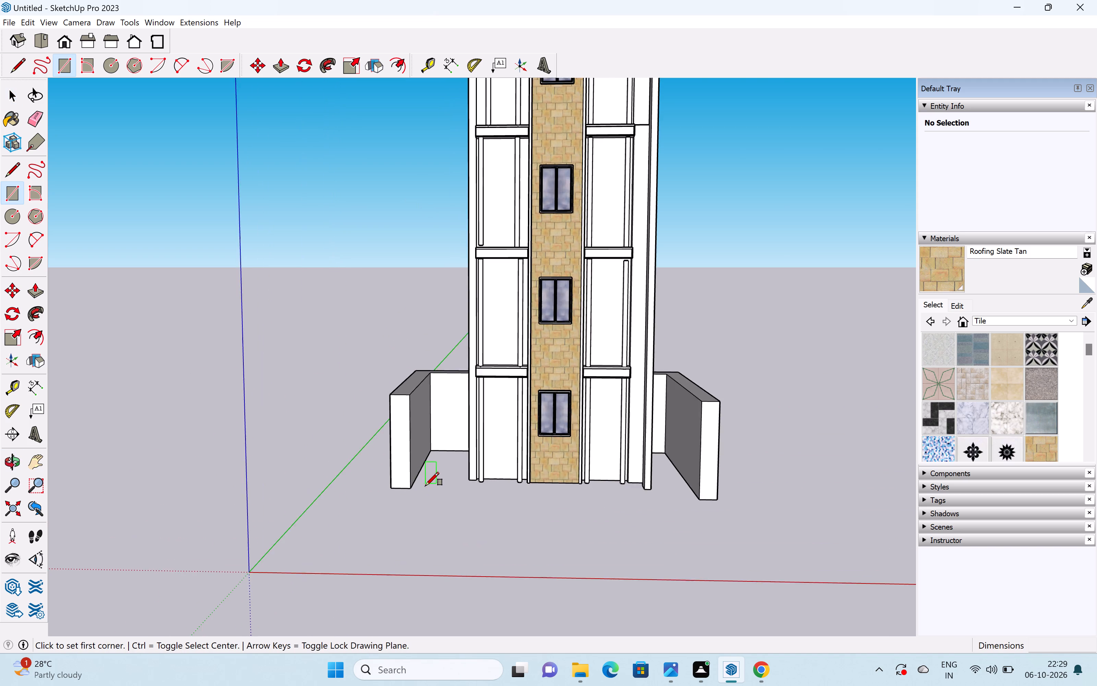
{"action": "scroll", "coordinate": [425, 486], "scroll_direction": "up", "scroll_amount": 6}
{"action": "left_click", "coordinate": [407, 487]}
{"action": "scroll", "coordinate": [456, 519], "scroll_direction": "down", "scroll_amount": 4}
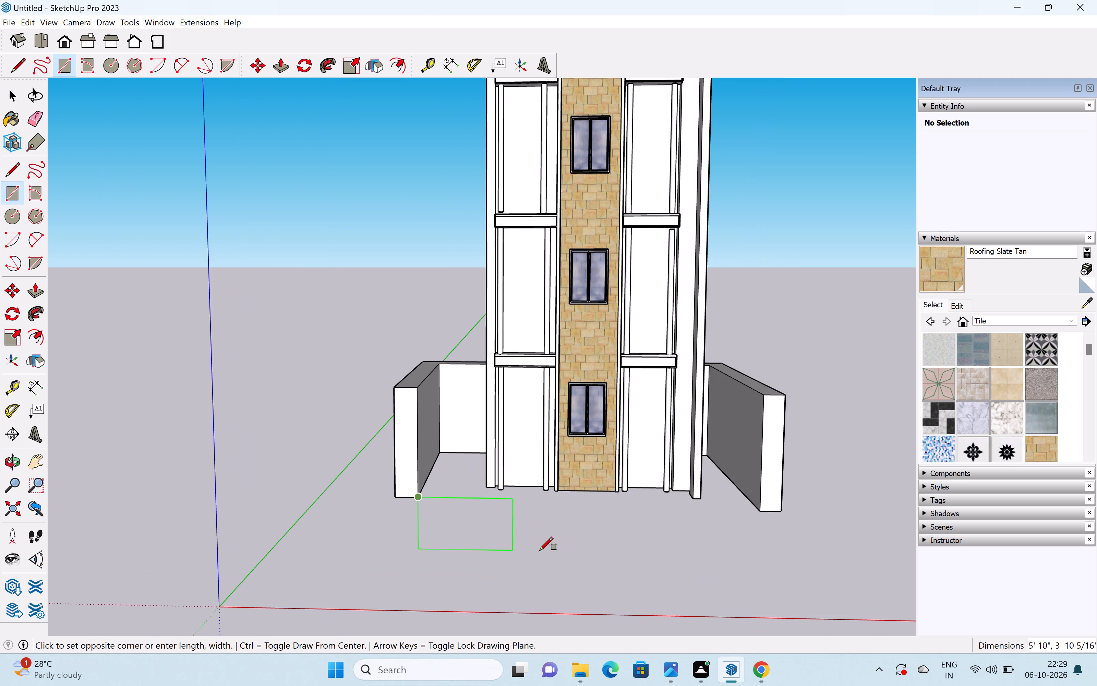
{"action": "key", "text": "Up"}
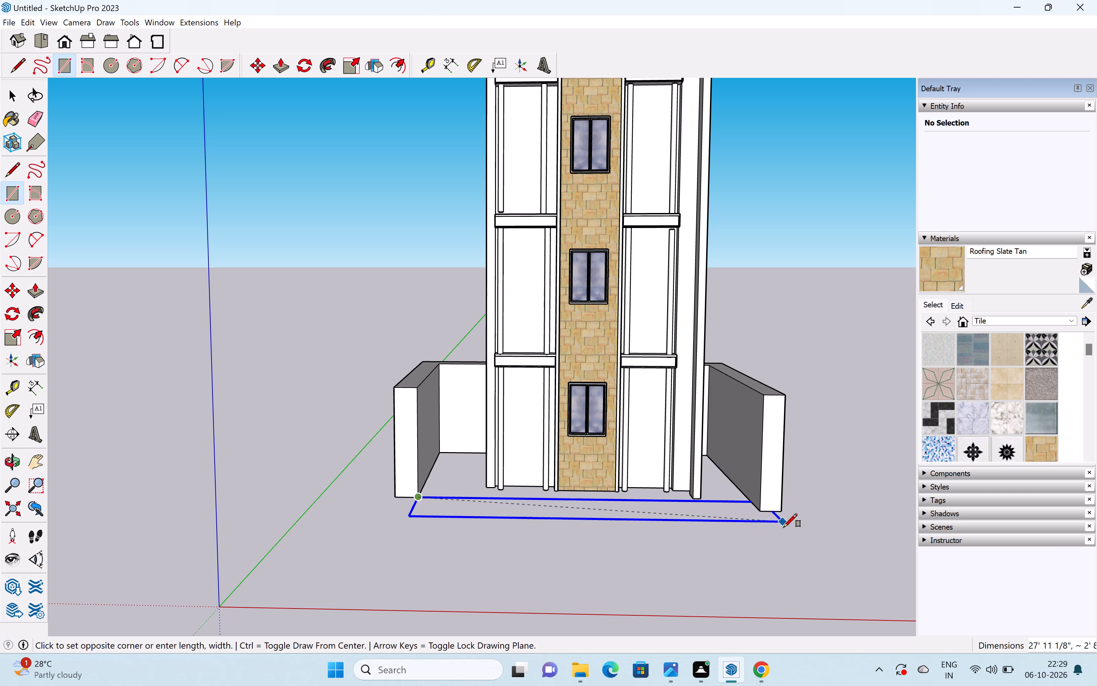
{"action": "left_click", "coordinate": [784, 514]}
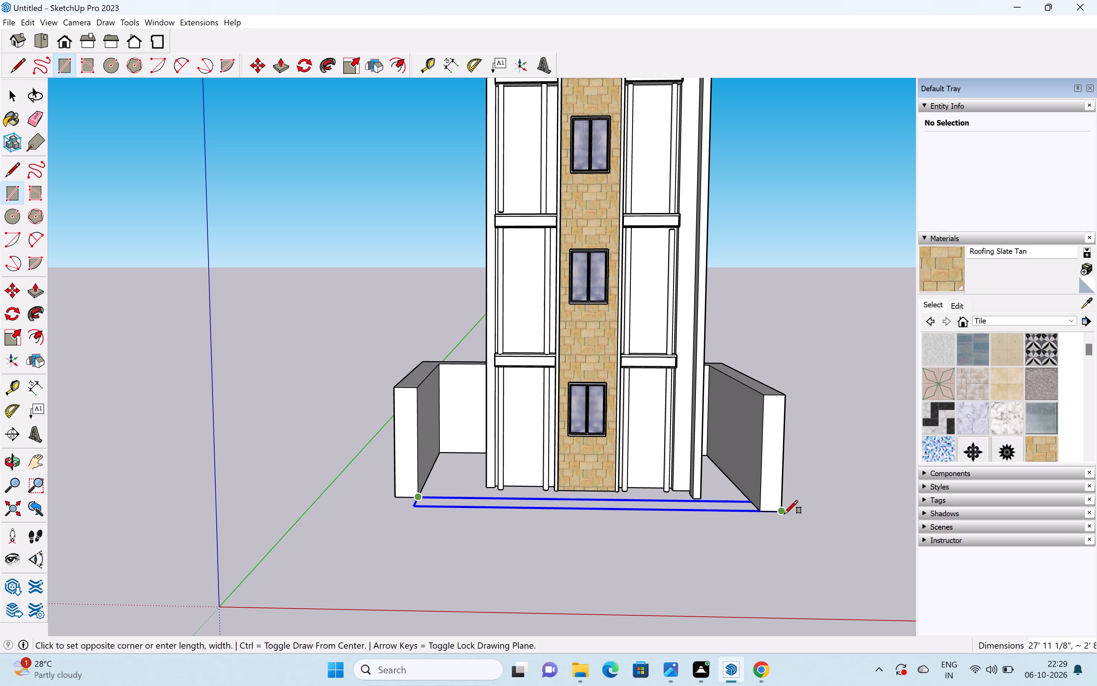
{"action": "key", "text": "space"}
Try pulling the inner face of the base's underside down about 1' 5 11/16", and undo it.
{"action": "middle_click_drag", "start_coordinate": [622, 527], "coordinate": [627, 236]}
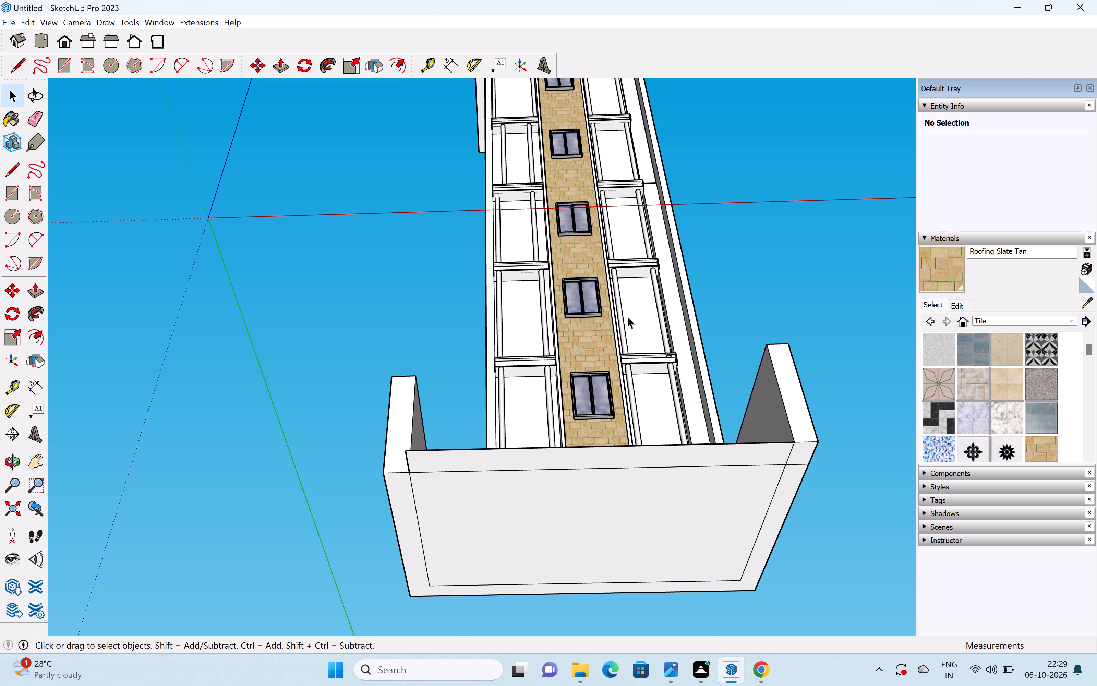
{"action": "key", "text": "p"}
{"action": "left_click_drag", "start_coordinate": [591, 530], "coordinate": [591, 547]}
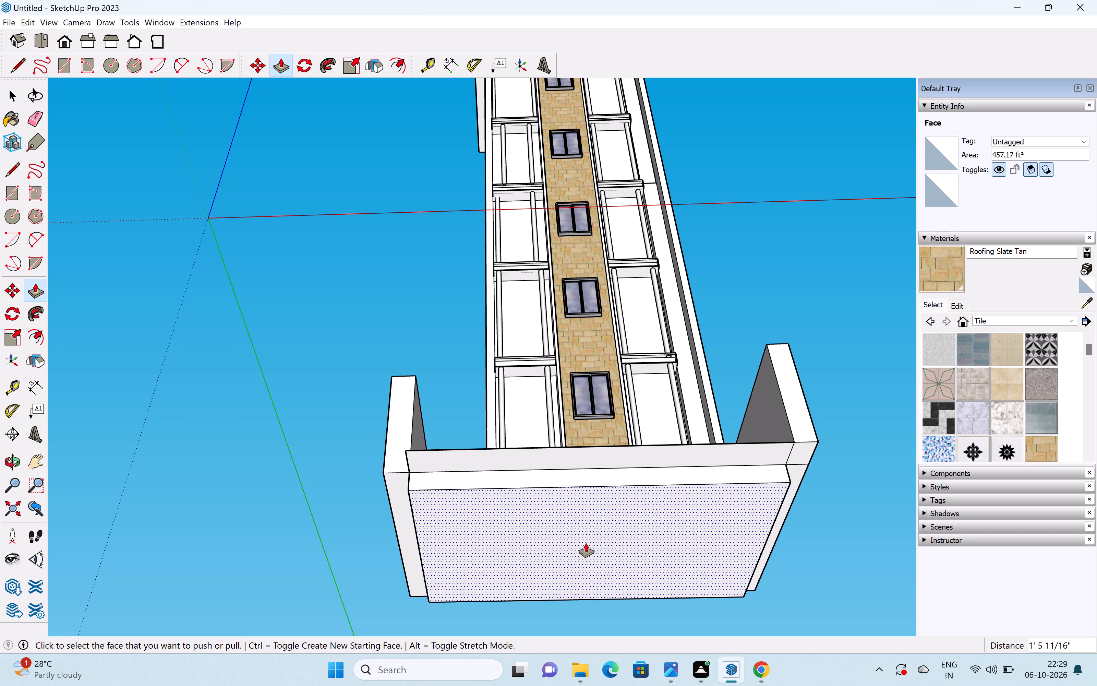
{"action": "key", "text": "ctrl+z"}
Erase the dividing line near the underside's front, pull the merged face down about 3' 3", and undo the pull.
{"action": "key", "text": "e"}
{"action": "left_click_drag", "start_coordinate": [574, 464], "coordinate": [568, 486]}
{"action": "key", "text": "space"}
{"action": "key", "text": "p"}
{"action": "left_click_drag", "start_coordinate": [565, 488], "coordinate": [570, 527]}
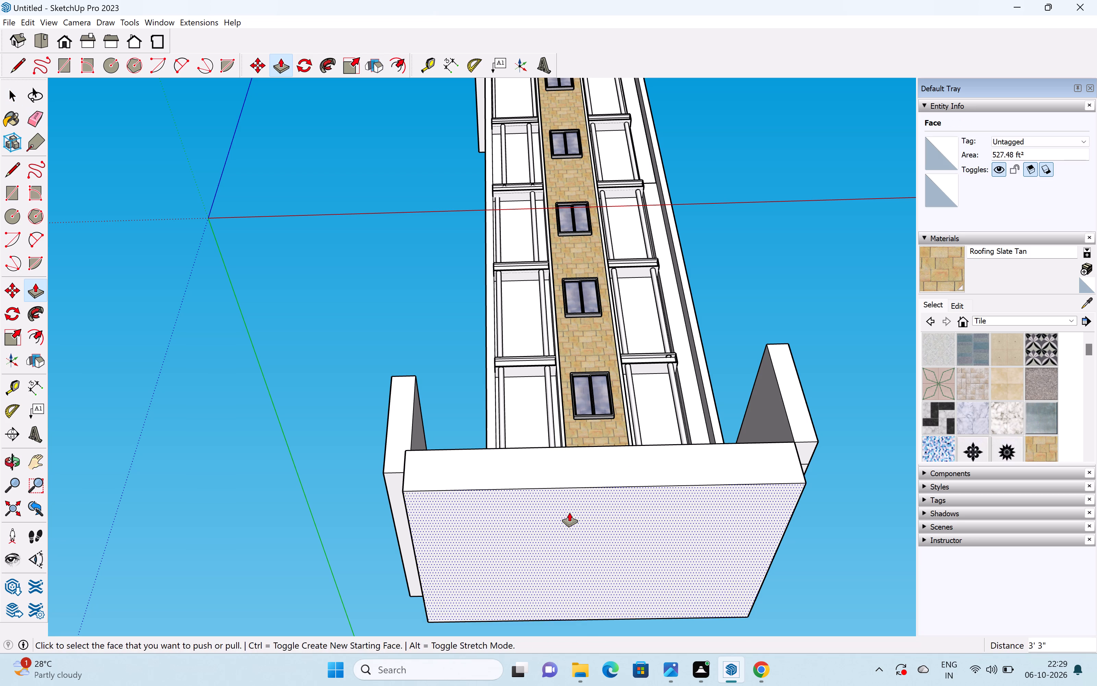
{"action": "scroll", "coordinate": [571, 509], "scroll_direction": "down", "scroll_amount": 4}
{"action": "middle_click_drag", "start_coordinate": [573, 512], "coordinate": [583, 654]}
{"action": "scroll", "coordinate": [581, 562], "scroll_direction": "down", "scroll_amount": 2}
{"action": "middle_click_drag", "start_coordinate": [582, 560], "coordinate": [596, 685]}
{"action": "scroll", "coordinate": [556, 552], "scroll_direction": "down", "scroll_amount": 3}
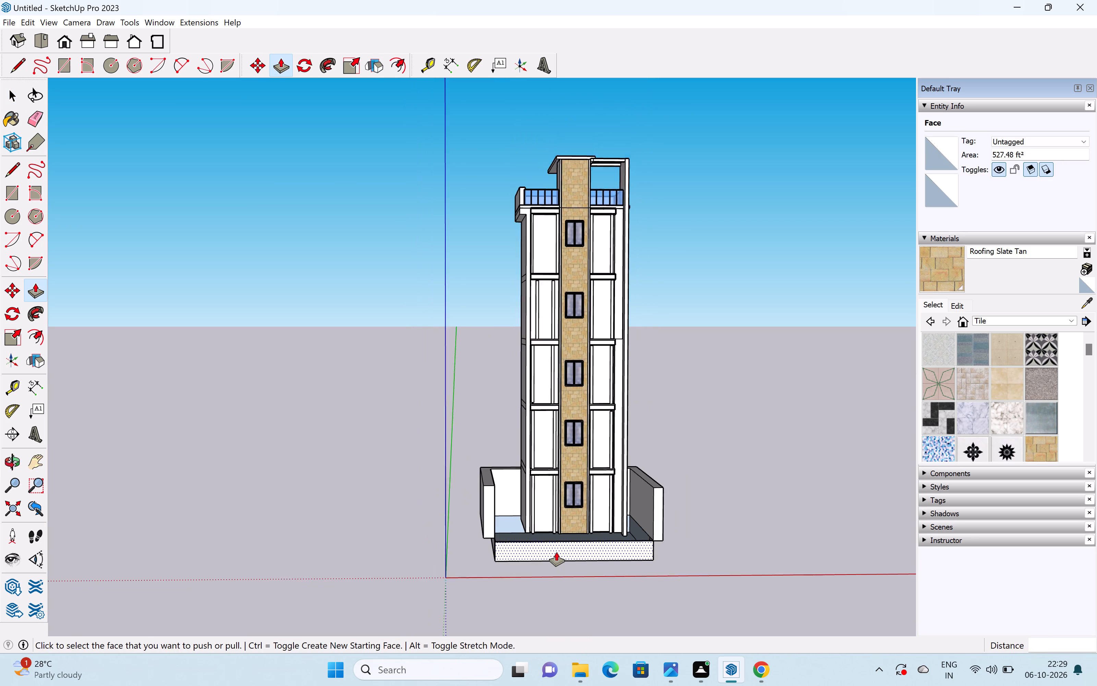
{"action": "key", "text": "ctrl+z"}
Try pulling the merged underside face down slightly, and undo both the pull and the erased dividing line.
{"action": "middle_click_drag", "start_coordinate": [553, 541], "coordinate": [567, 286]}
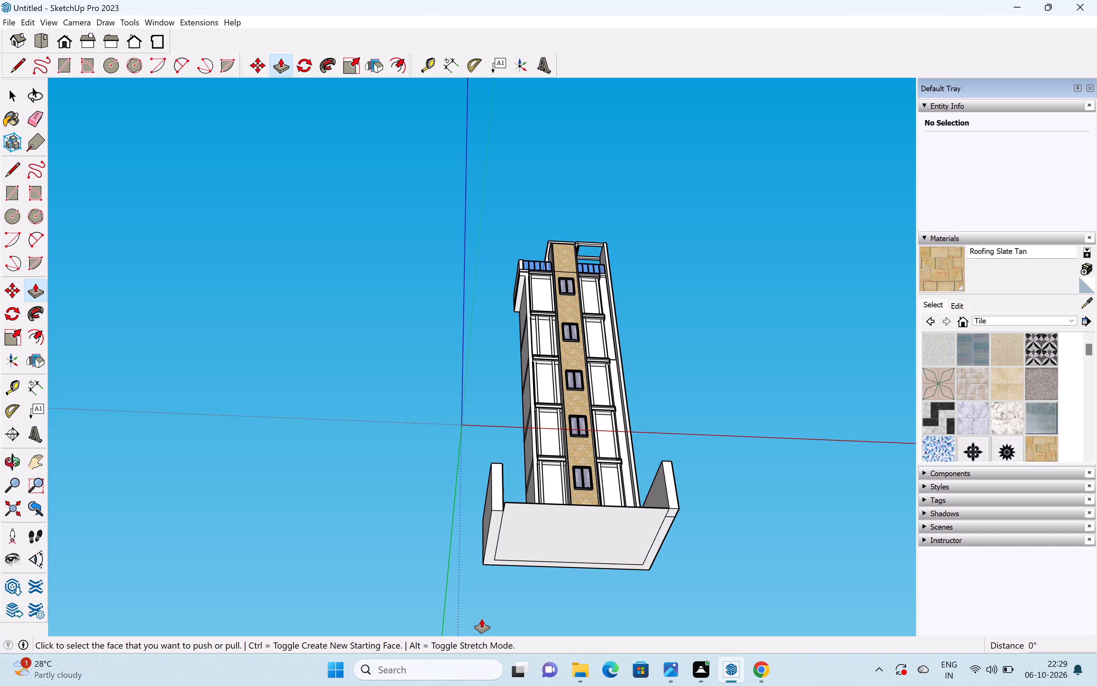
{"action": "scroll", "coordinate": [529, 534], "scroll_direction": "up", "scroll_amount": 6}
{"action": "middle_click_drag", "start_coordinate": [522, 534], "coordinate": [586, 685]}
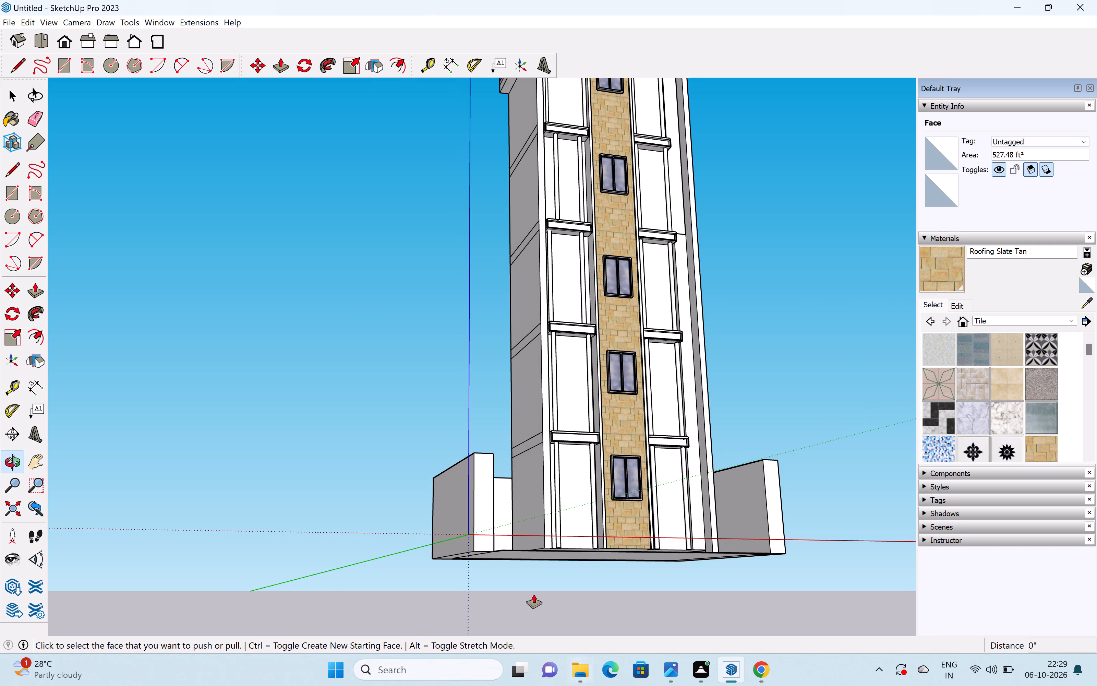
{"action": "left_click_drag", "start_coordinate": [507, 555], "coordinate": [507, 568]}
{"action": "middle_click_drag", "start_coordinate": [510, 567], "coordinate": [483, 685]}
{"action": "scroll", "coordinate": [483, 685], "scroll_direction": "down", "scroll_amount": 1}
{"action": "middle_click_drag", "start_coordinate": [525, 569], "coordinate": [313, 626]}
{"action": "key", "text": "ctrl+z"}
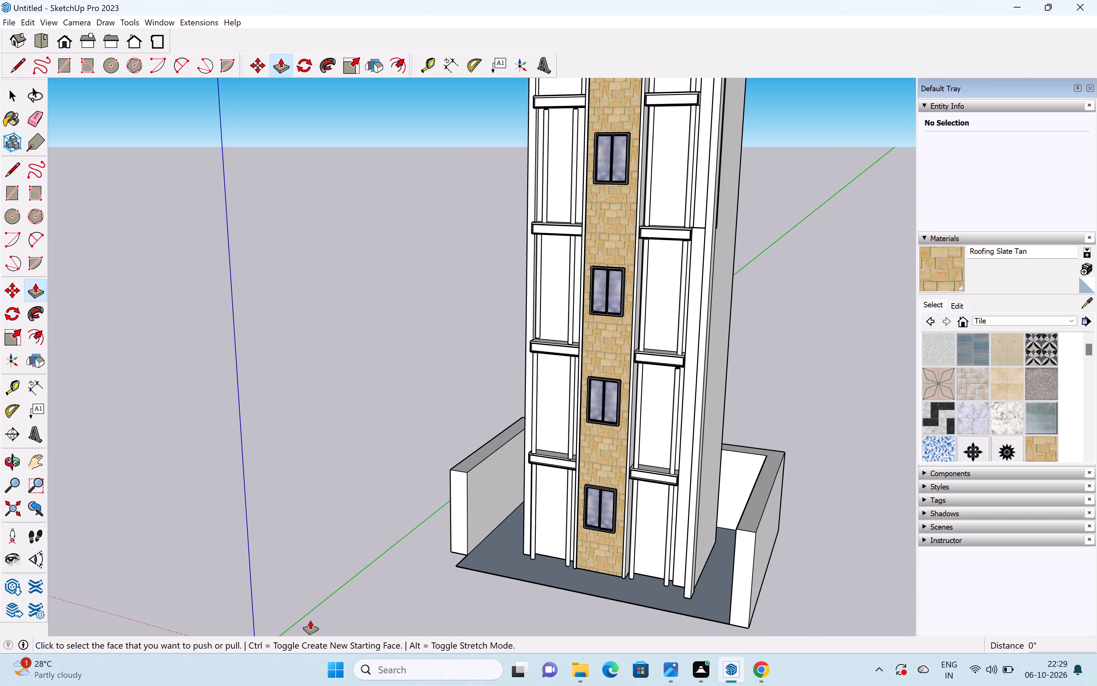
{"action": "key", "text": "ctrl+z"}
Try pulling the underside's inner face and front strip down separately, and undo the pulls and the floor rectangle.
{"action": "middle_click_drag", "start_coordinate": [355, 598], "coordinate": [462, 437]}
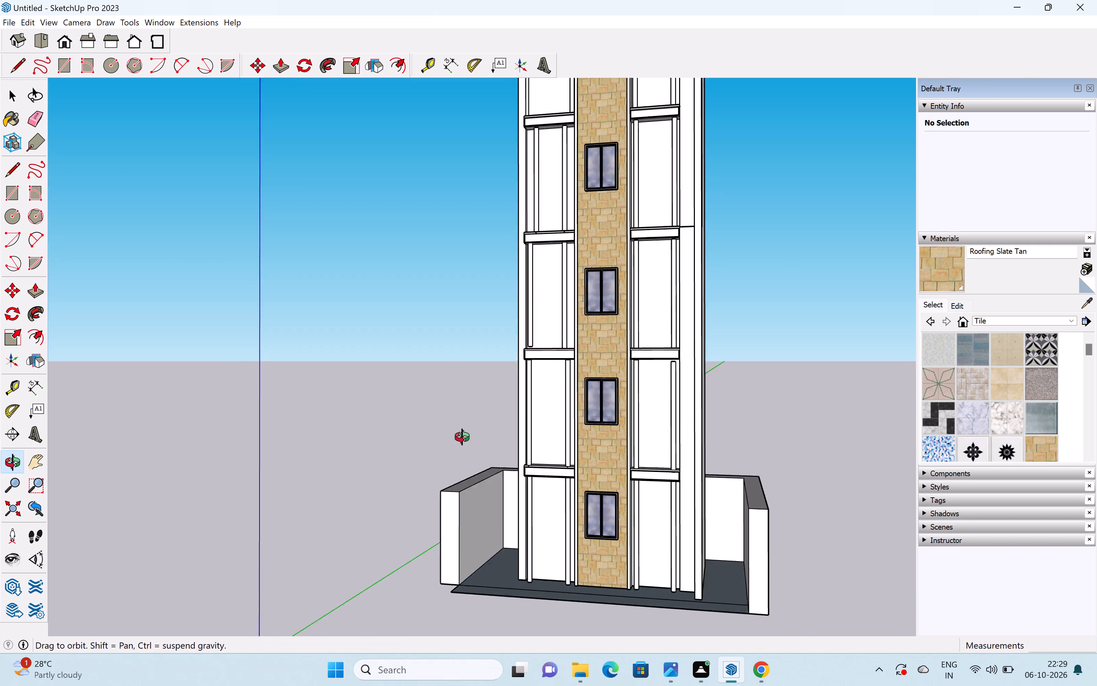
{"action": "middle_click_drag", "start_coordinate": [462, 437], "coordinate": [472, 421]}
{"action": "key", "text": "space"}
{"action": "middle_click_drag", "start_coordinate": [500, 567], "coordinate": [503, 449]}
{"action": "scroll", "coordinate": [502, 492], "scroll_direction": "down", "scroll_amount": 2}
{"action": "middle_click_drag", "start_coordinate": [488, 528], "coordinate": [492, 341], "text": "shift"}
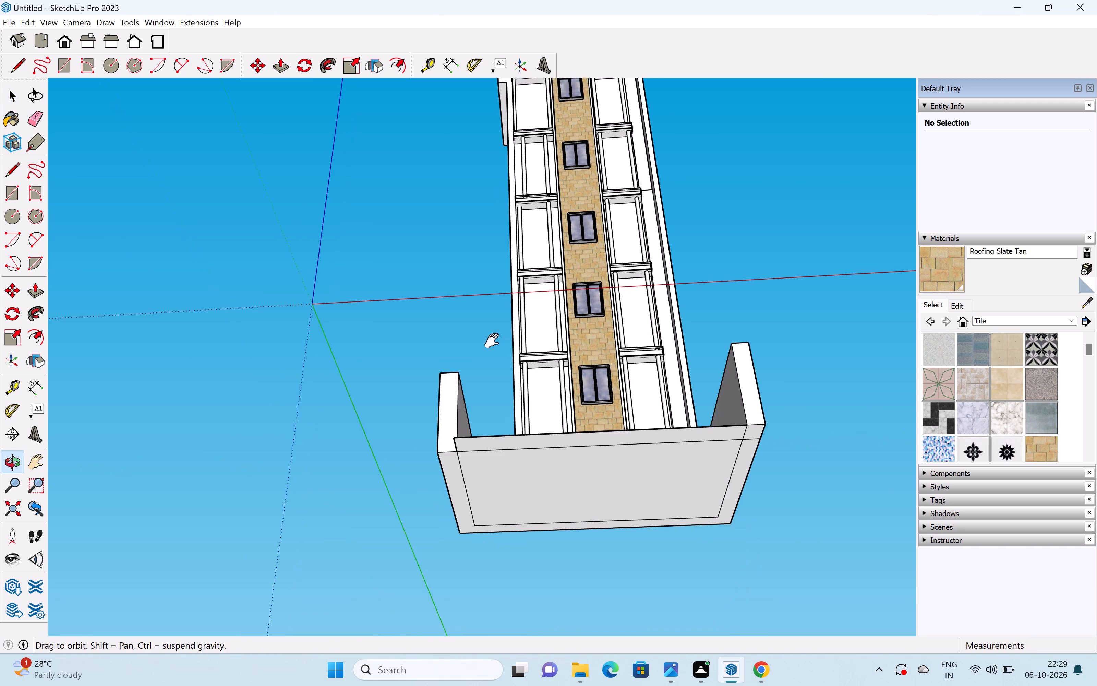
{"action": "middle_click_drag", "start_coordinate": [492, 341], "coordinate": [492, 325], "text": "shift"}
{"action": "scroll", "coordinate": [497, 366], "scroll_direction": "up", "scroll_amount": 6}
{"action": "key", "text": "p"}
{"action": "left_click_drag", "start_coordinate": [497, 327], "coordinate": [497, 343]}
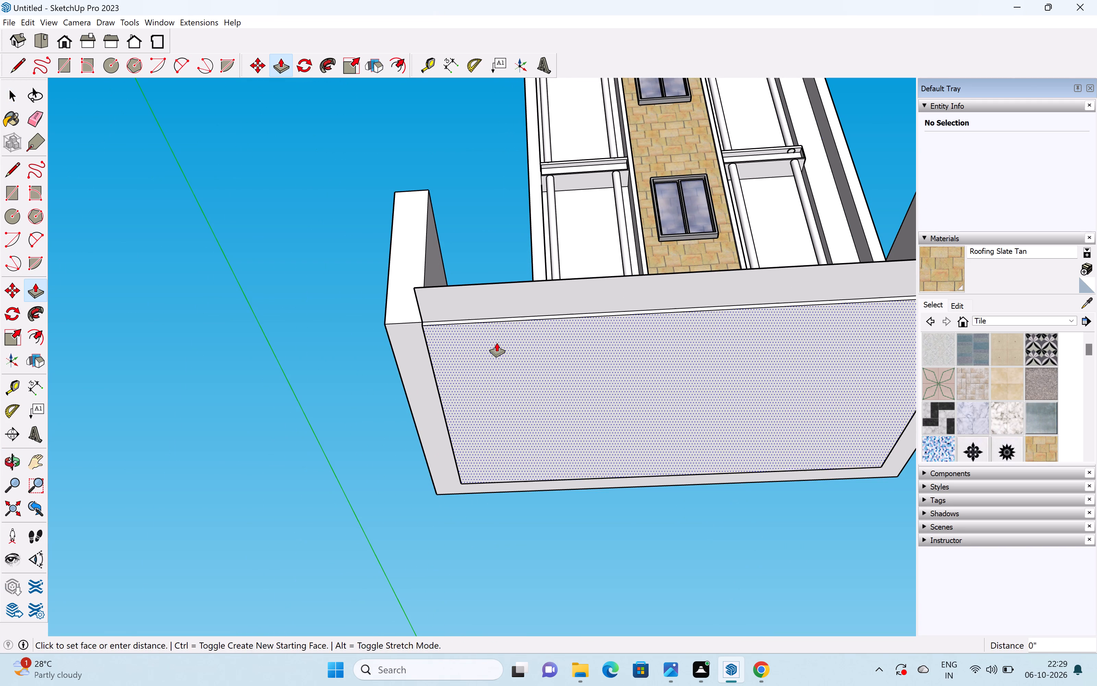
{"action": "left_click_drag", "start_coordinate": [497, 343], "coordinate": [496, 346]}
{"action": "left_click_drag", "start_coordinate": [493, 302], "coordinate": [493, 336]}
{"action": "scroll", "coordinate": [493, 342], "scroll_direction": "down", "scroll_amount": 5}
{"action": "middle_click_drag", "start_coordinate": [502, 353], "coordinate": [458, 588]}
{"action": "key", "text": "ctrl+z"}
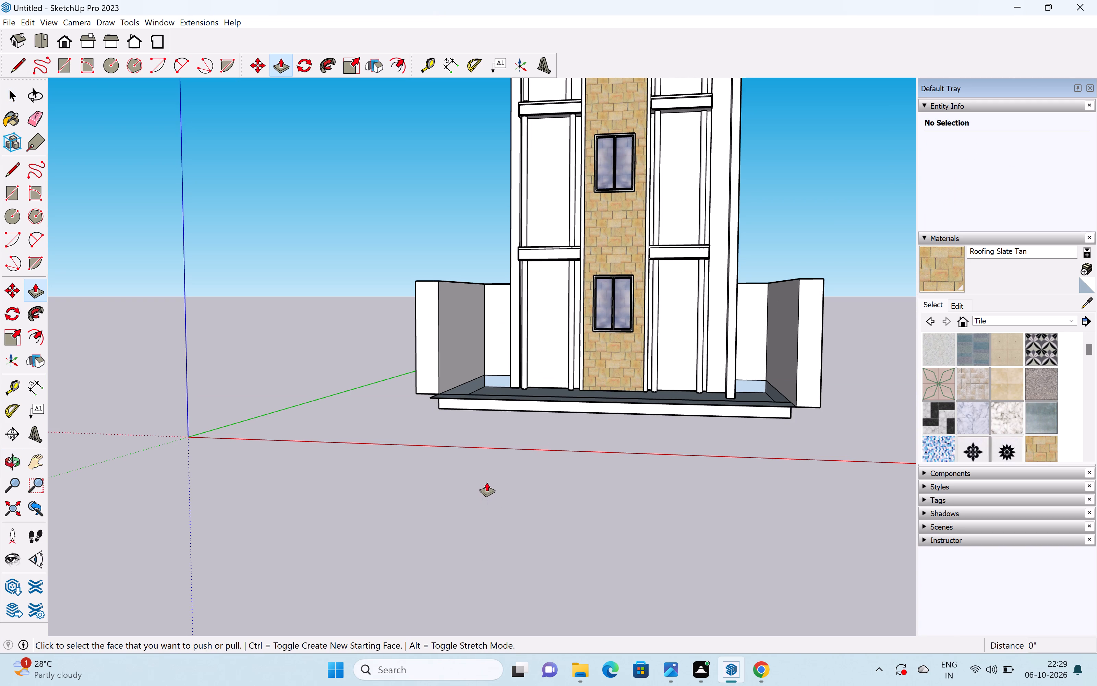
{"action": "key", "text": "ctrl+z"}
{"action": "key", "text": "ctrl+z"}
Draw a floor rectangle about 26' 4 1/16" wide between the inner front corners of the two side walls.
{"action": "key", "text": "space"}
{"action": "middle_click_drag", "start_coordinate": [488, 451], "coordinate": [508, 583]}
{"action": "key", "text": "r"}
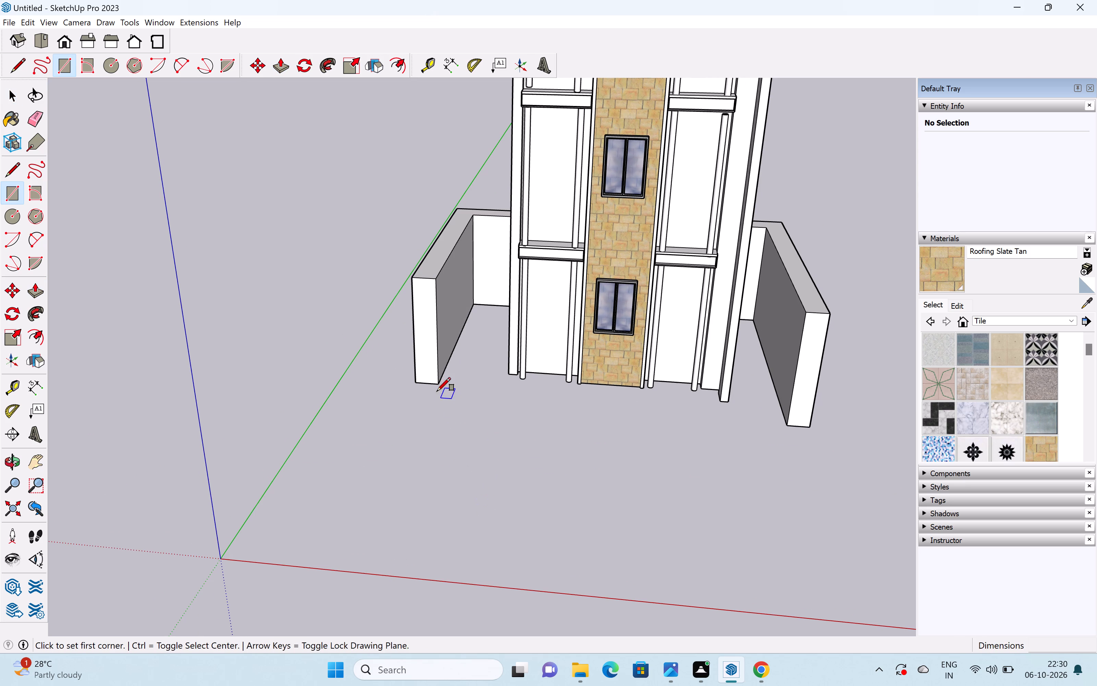
{"action": "left_click", "coordinate": [438, 386]}
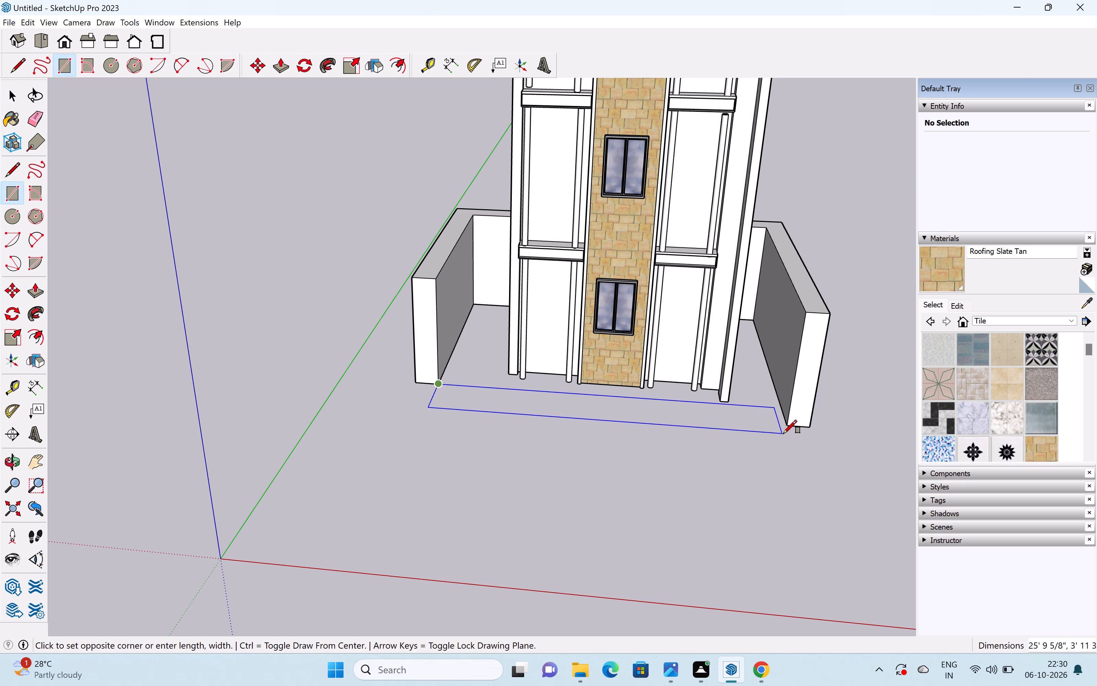
{"action": "left_click", "coordinate": [789, 427]}
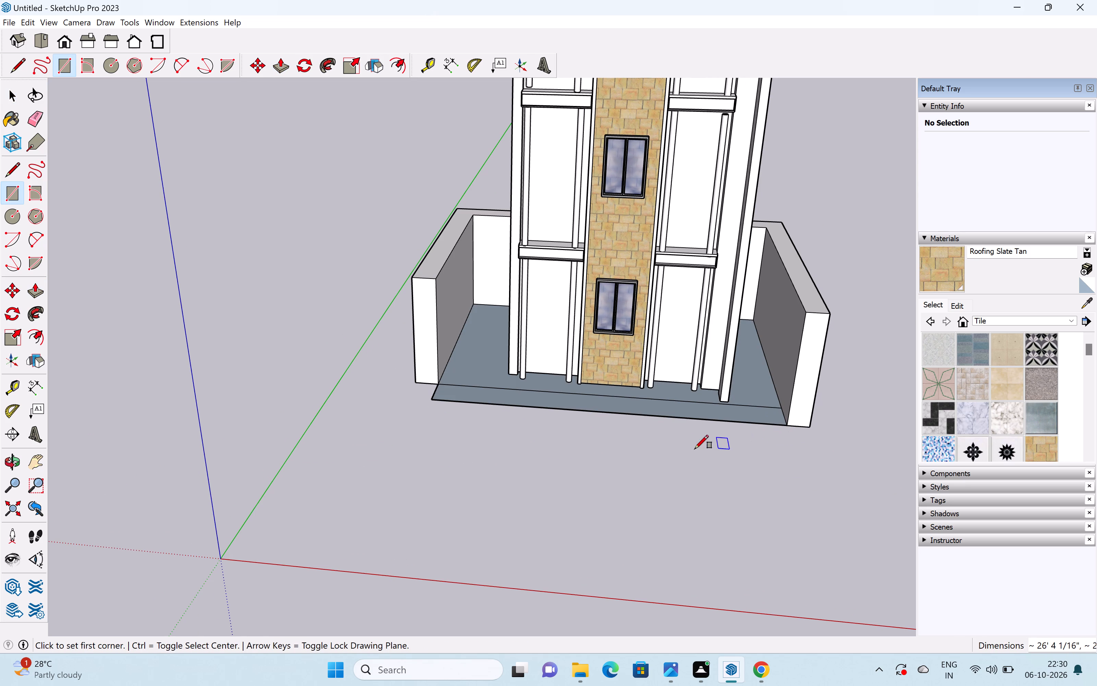
{"action": "key", "text": "space"}
Pull the underside of the floor's front strip down about 11 1/16".
{"action": "middle_click_drag", "start_coordinate": [585, 445], "coordinate": [661, 393]}
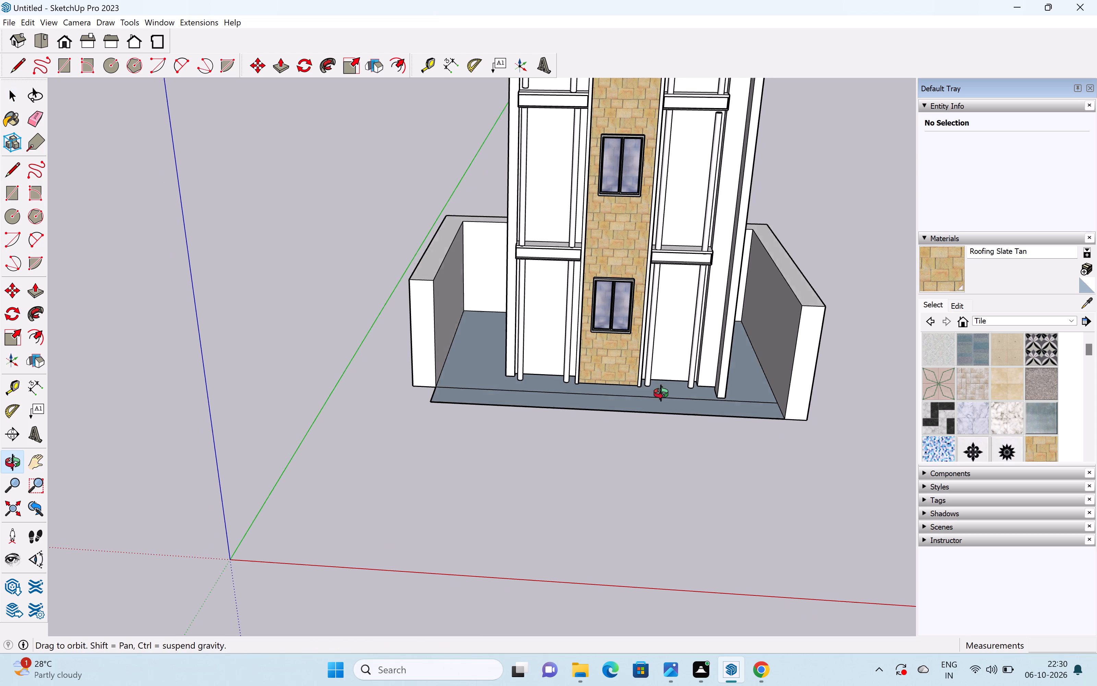
{"action": "middle_click_drag", "start_coordinate": [661, 393], "coordinate": [802, 149]}
{"action": "key", "text": "p"}
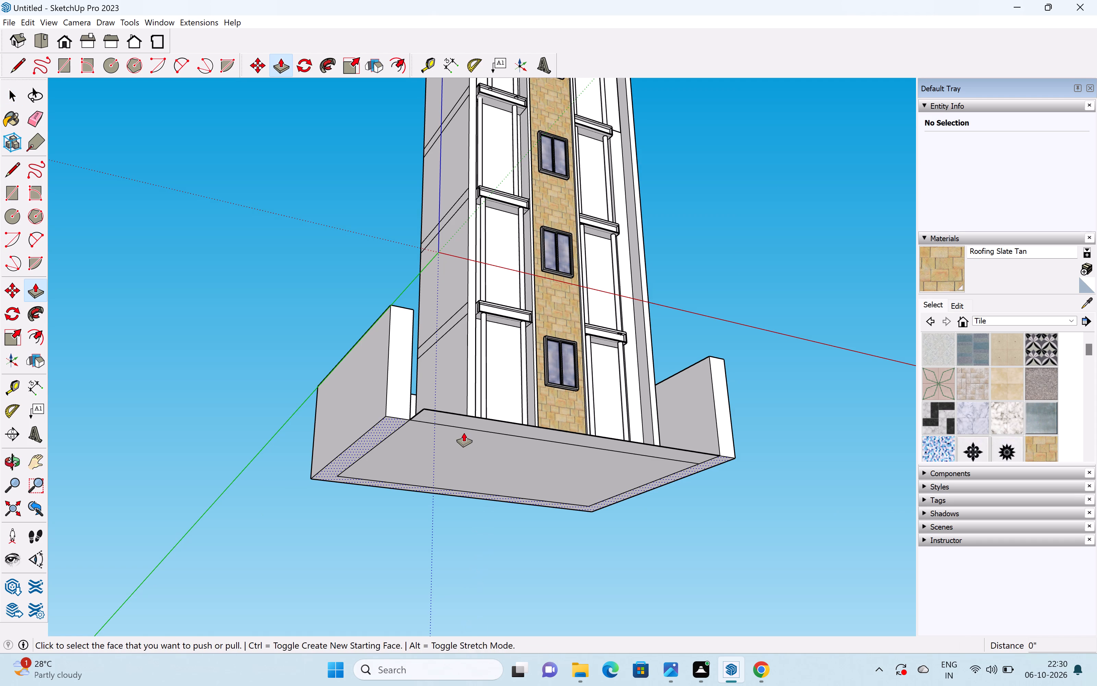
{"action": "left_click_drag", "start_coordinate": [464, 422], "coordinate": [462, 434]}
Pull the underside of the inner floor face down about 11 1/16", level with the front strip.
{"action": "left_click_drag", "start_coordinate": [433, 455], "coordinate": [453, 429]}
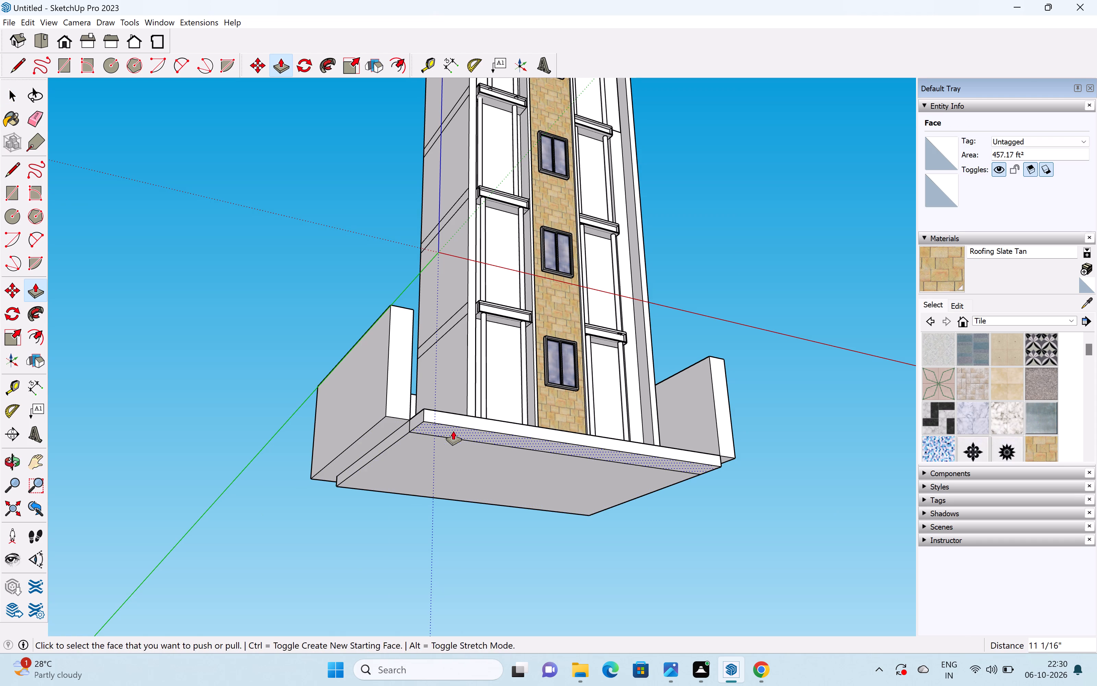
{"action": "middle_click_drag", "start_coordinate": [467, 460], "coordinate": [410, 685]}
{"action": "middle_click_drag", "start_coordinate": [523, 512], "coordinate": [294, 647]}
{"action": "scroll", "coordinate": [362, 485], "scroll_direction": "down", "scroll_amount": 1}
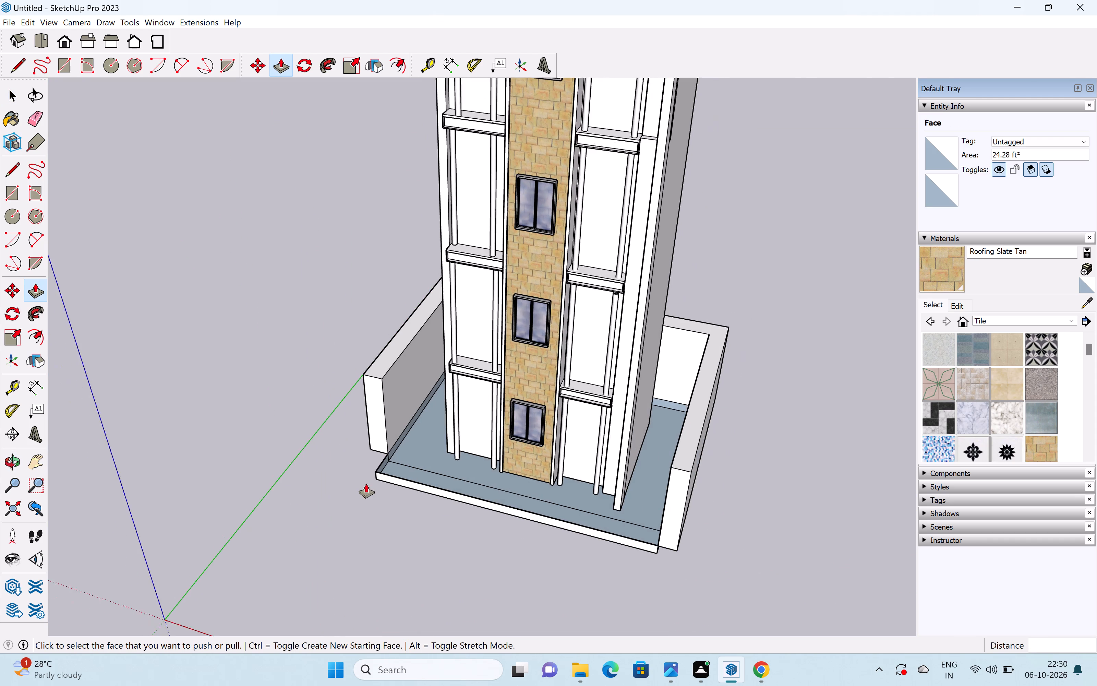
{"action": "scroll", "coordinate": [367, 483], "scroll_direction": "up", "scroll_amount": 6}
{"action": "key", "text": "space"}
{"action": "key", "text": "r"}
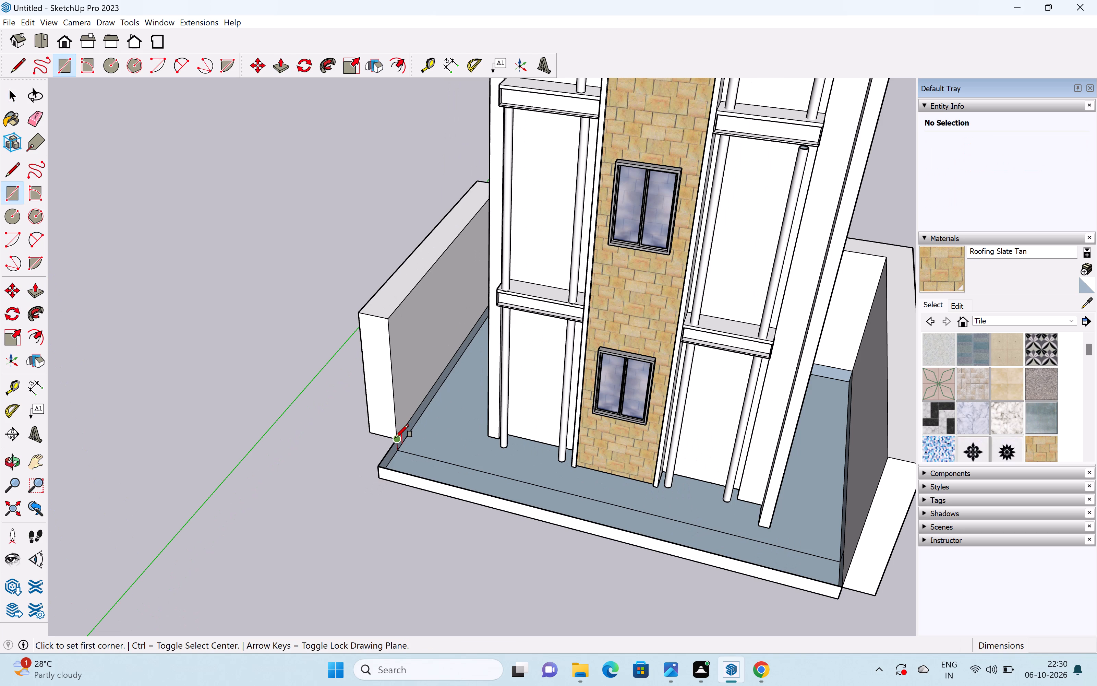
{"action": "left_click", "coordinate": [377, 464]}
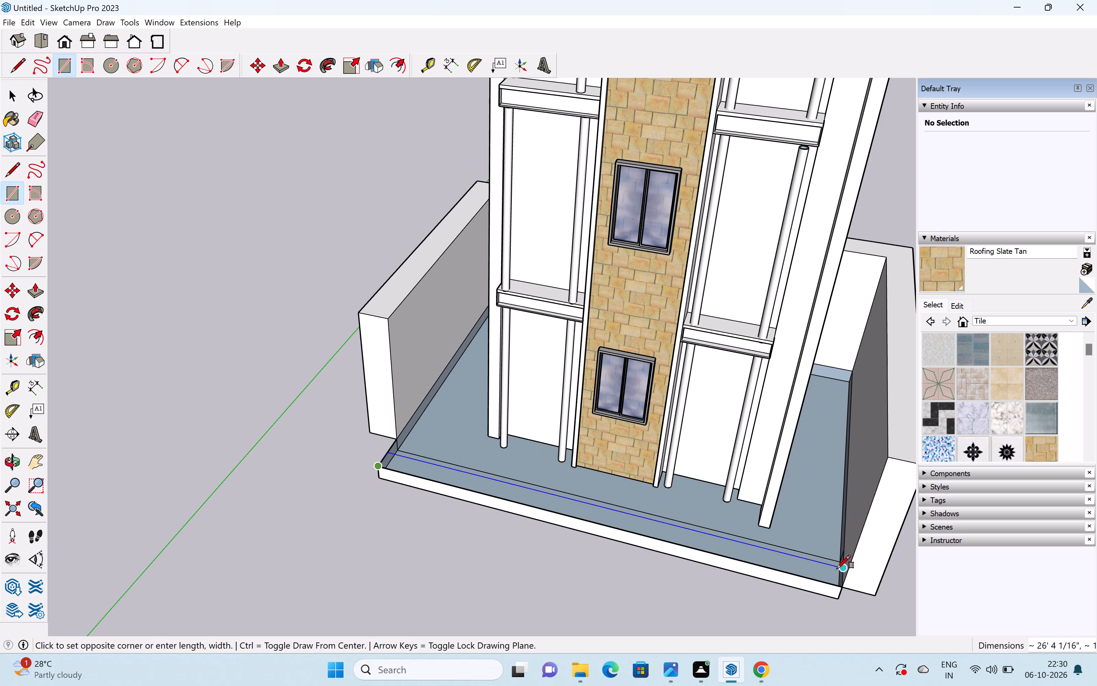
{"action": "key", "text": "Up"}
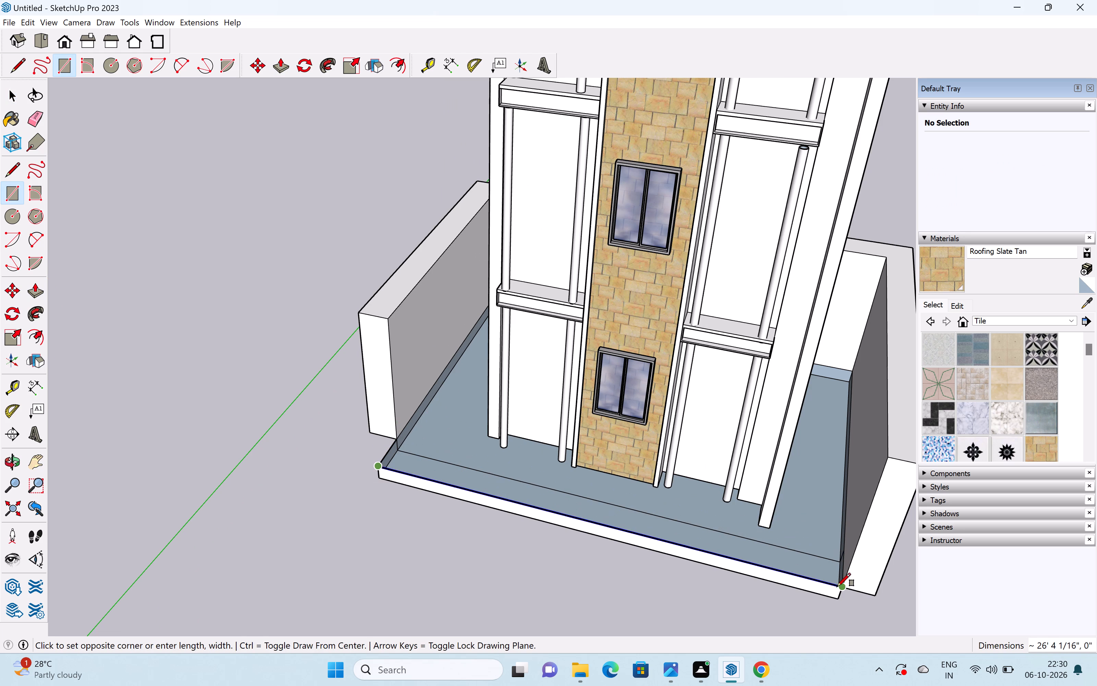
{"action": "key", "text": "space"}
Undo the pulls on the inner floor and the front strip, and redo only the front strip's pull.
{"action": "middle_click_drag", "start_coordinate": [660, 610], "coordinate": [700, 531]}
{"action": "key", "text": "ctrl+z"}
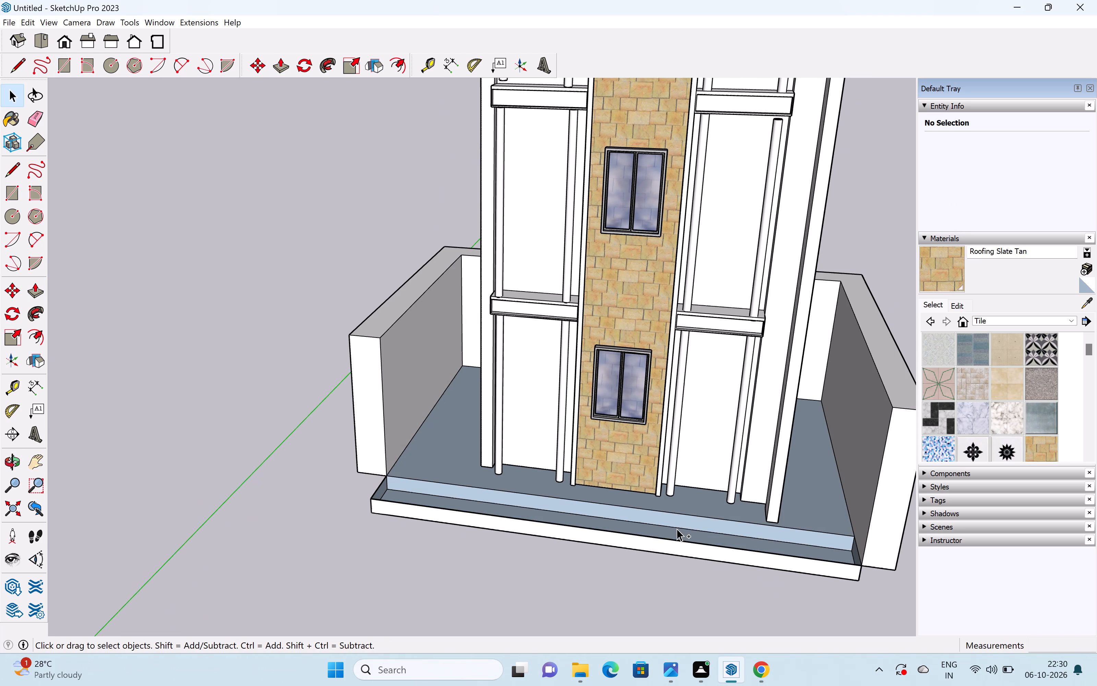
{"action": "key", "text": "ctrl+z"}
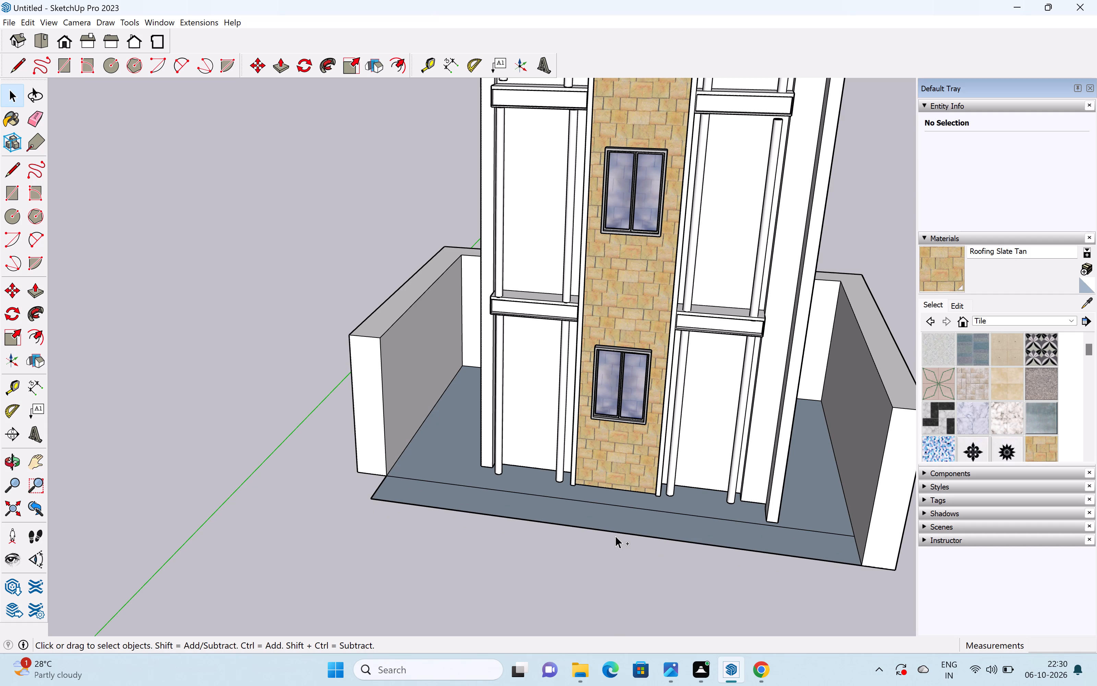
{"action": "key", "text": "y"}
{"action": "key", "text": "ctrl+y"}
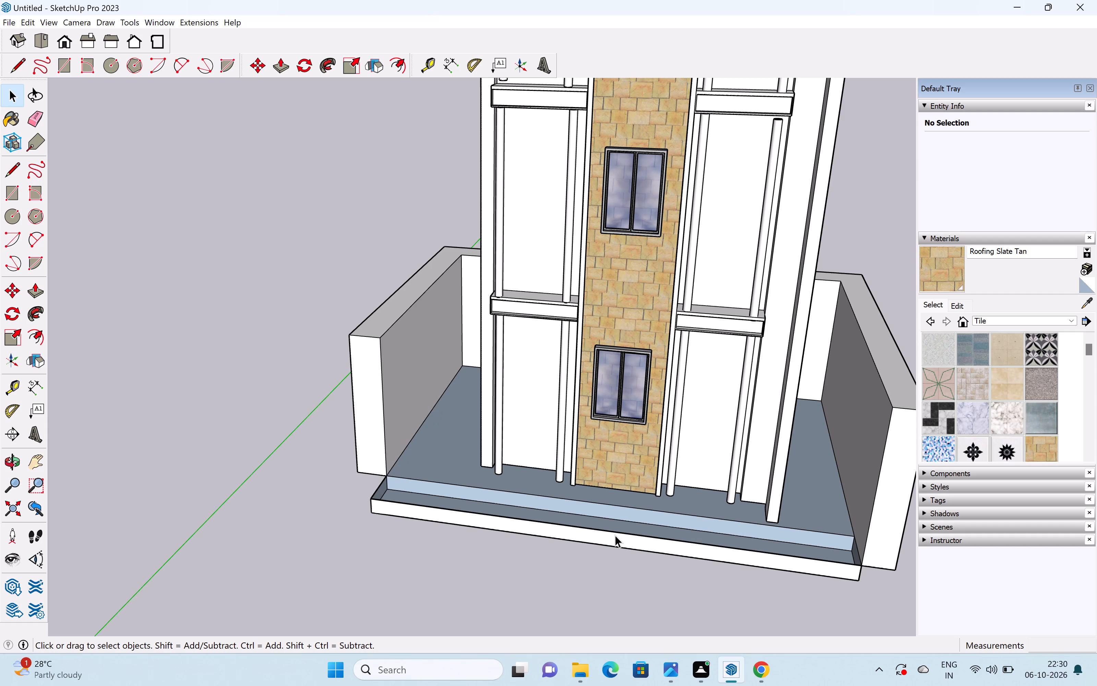
Reverse the large floor face so its front side points up.
{"action": "right_click", "coordinate": [424, 452]}
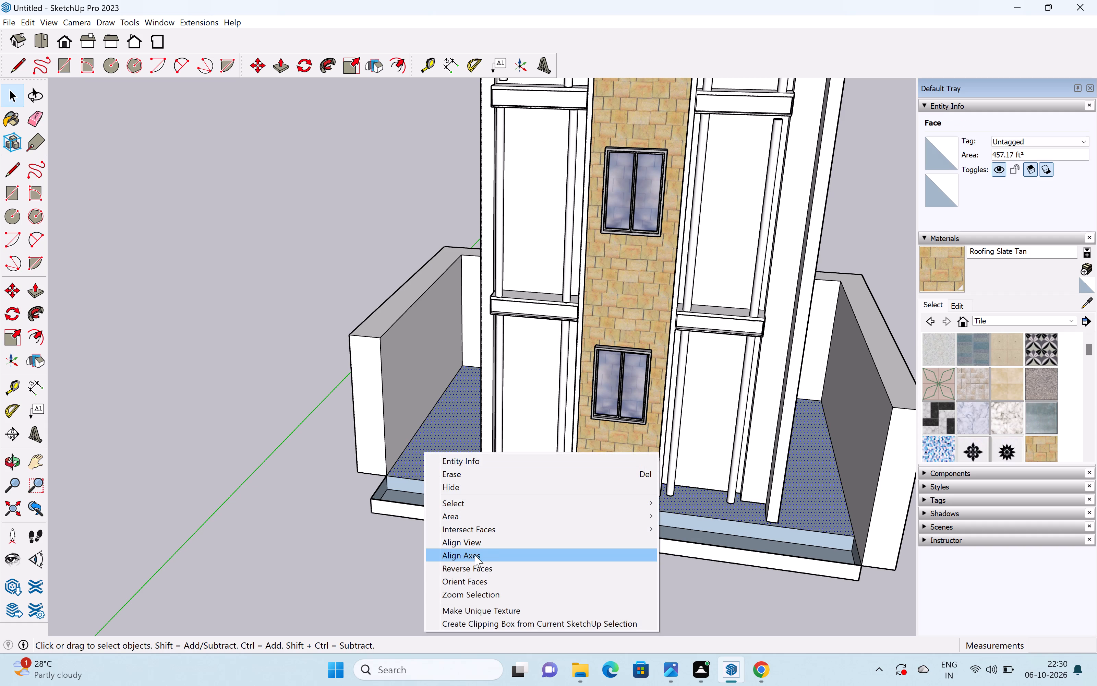
{"action": "left_click", "coordinate": [473, 567]}
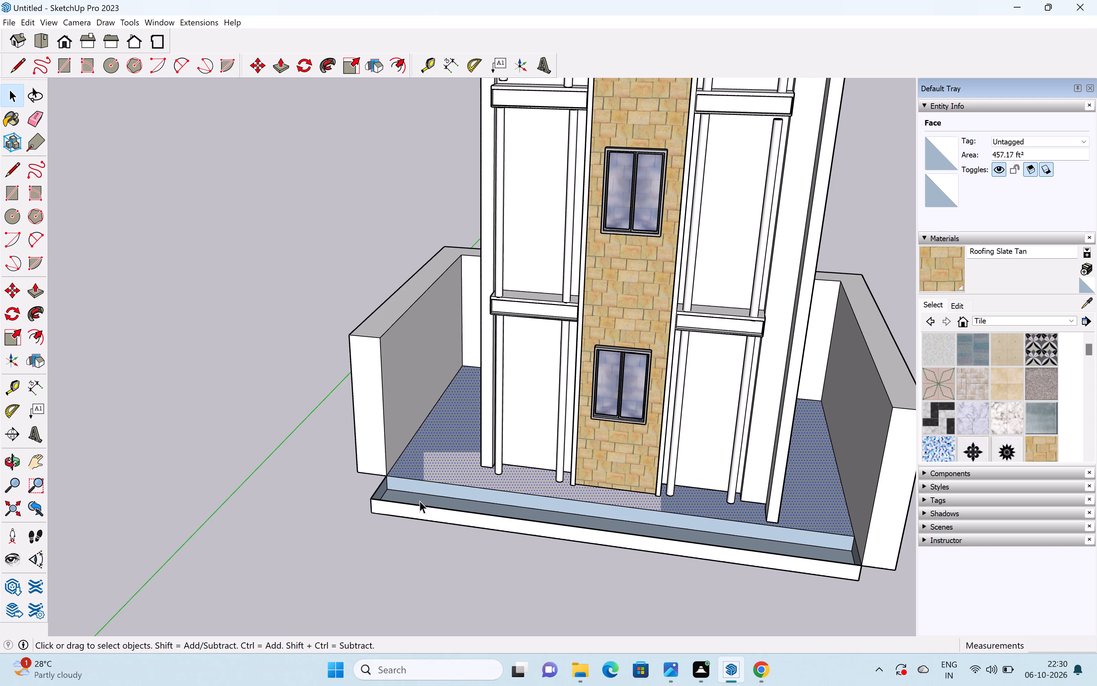
Delete the outer front face and the bottom face of the hollow front strip.
{"action": "middle_click_drag", "start_coordinate": [425, 502], "coordinate": [579, 494]}
{"action": "left_click", "coordinate": [477, 518]}
{"action": "key", "text": "Delete"}
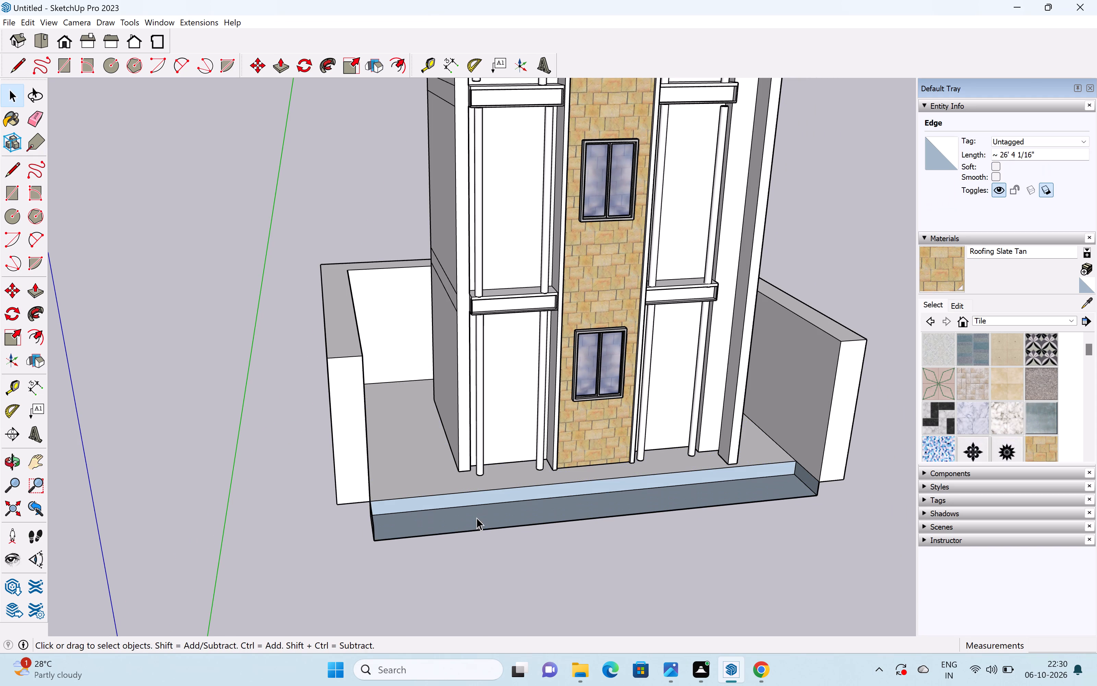
{"action": "left_click", "coordinate": [485, 529]}
{"action": "key", "text": "Delete"}
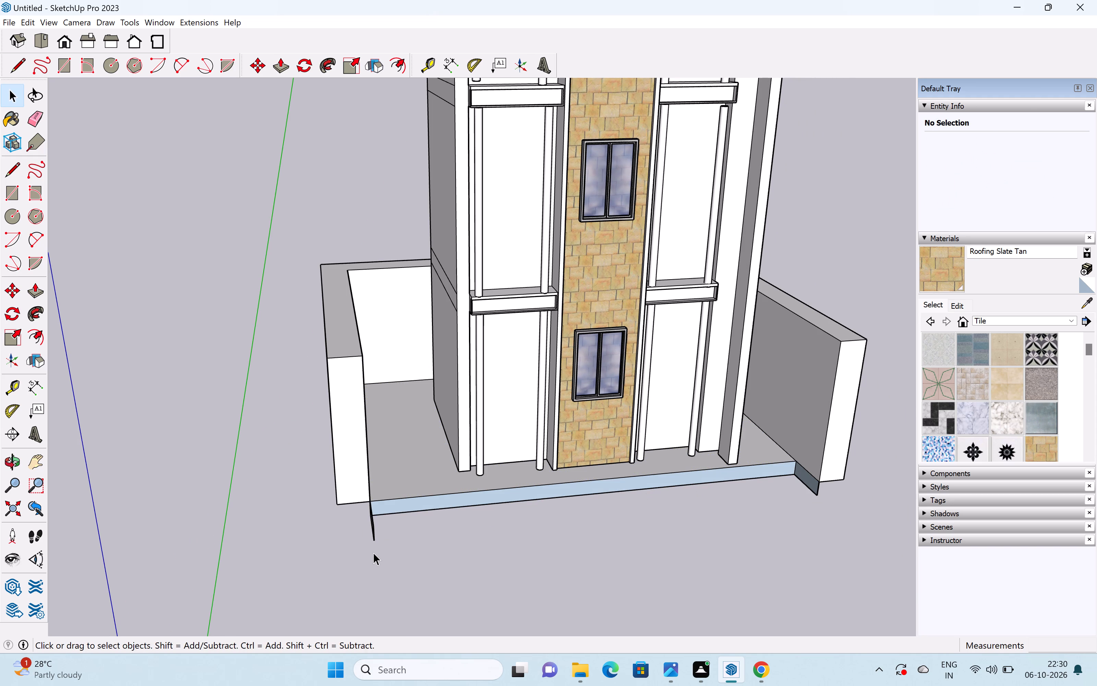
Delete the leftover end faces and stray edges of the front strip at both side walls.
{"action": "middle_click_drag", "start_coordinate": [415, 528], "coordinate": [0, 618]}
{"action": "left_click", "coordinate": [385, 418]}
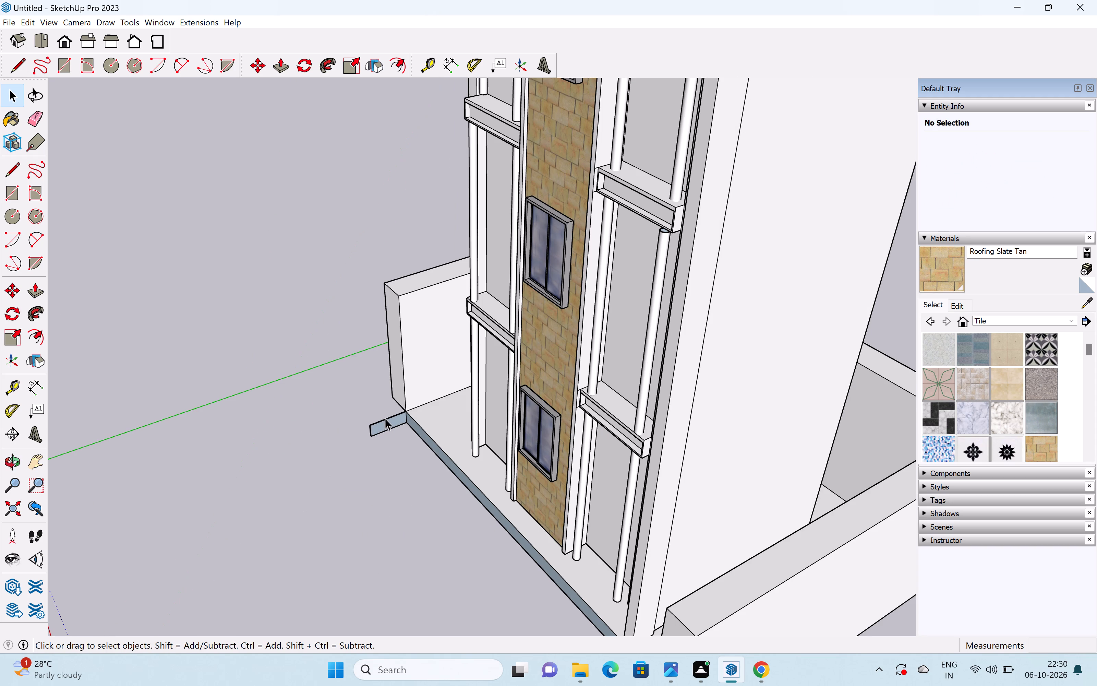
{"action": "key", "text": "Delete"}
{"action": "left_click", "coordinate": [385, 431]}
{"action": "key", "text": "Delete"}
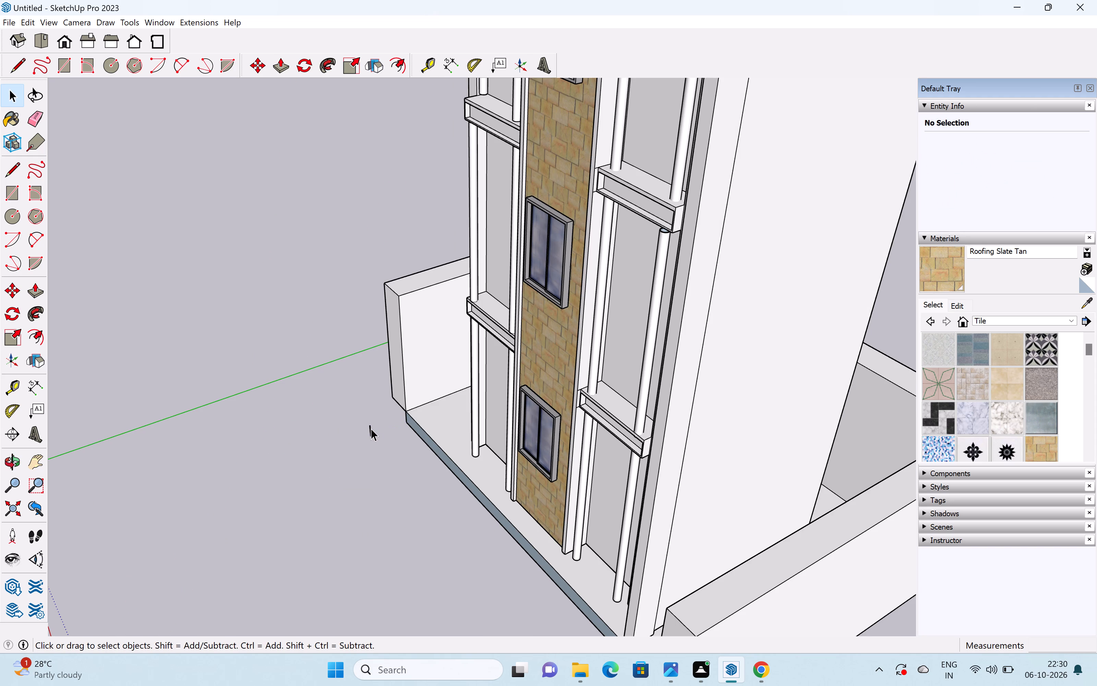
{"action": "left_click", "coordinate": [371, 428]}
{"action": "key", "text": "Delete"}
{"action": "scroll", "coordinate": [373, 438], "scroll_direction": "down", "scroll_amount": 4}
{"action": "middle_click_drag", "start_coordinate": [413, 452], "coordinate": [803, 416]}
{"action": "scroll", "coordinate": [688, 594], "scroll_direction": "up", "scroll_amount": 6}
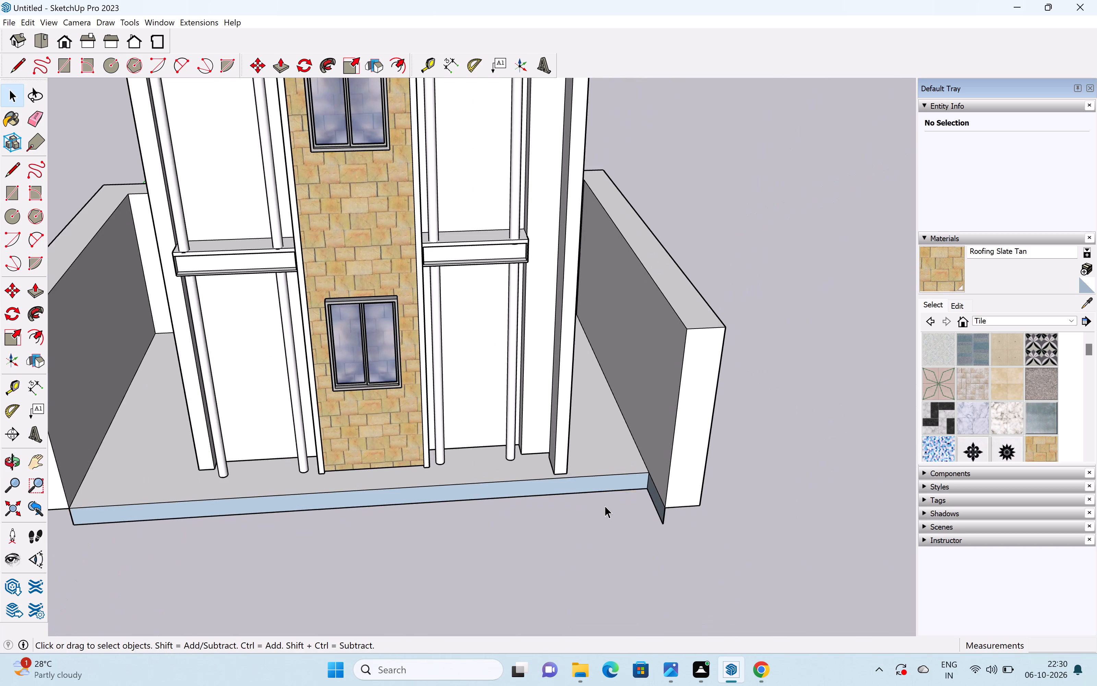
{"action": "middle_click_drag", "start_coordinate": [611, 505], "coordinate": [806, 458]}
{"action": "scroll", "coordinate": [661, 489], "scroll_direction": "up", "scroll_amount": 7}
{"action": "left_click", "coordinate": [632, 462]}
{"action": "key", "text": "Delete"}
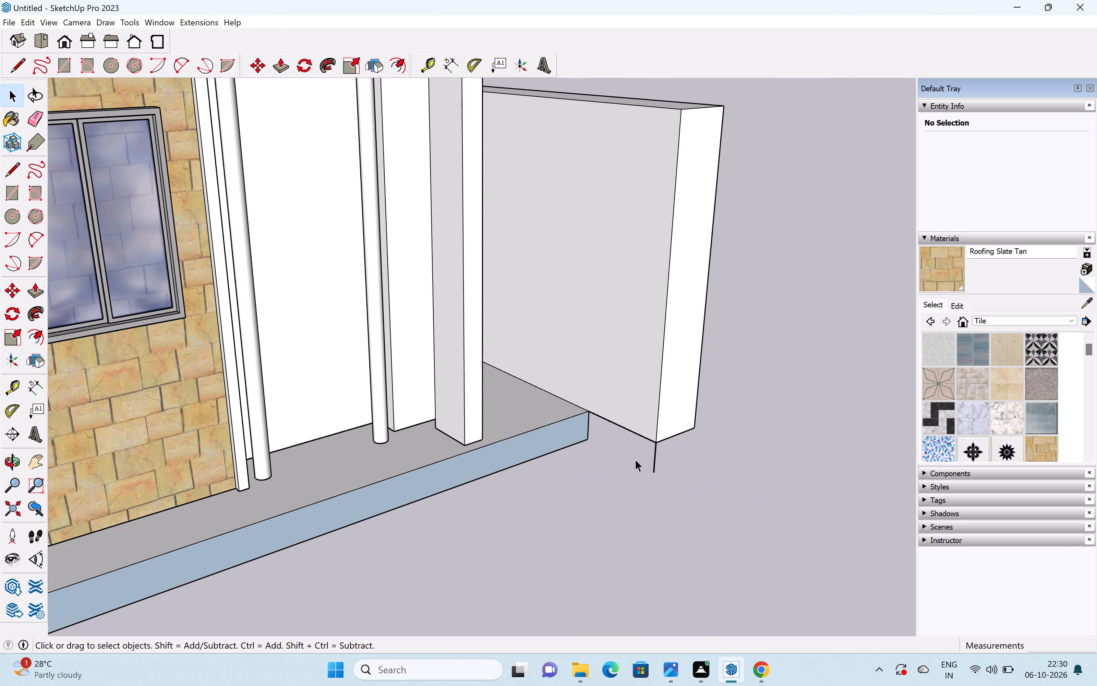
{"action": "left_click", "coordinate": [654, 456]}
{"action": "key", "text": "Delete"}
Pull the floor's front edge face outward, extending the slab beyond the front ends of the side walls.
{"action": "scroll", "coordinate": [658, 454], "scroll_direction": "down", "scroll_amount": 3}
{"action": "scroll", "coordinate": [659, 454], "scroll_direction": "up", "scroll_amount": 1}
{"action": "scroll", "coordinate": [659, 454], "scroll_direction": "down", "scroll_amount": 4}
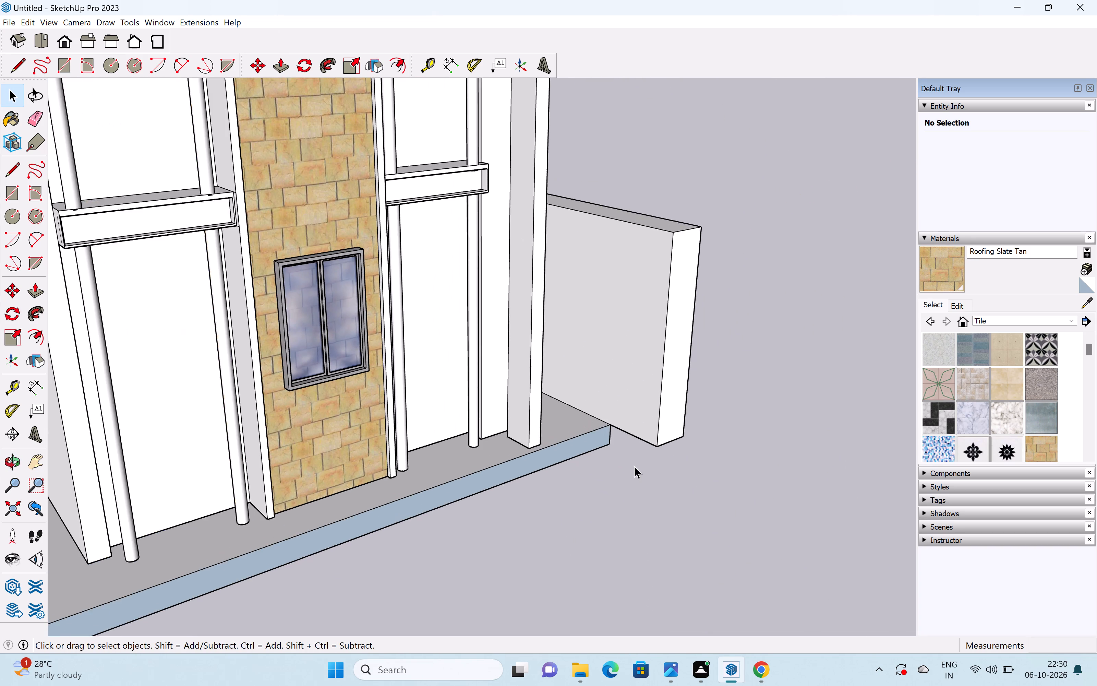
{"action": "scroll", "coordinate": [634, 466], "scroll_direction": "down", "scroll_amount": 5}
{"action": "middle_click_drag", "start_coordinate": [583, 490], "coordinate": [683, 335], "text": "shift"}
{"action": "key", "text": "p"}
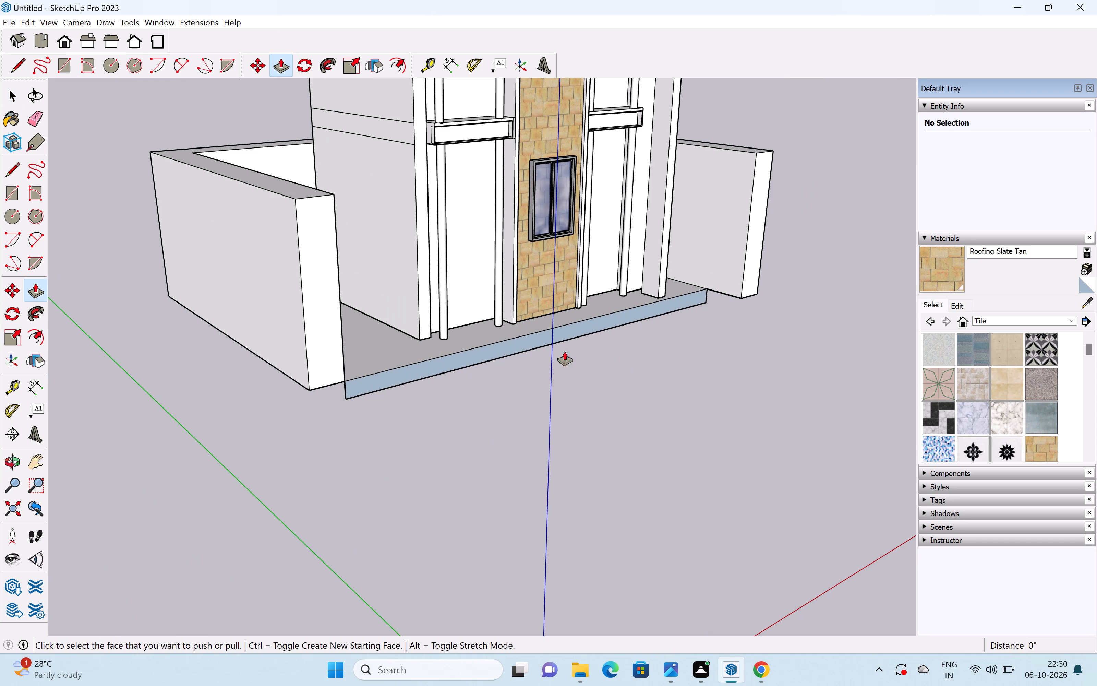
{"action": "left_click_drag", "start_coordinate": [460, 360], "coordinate": [477, 379]}
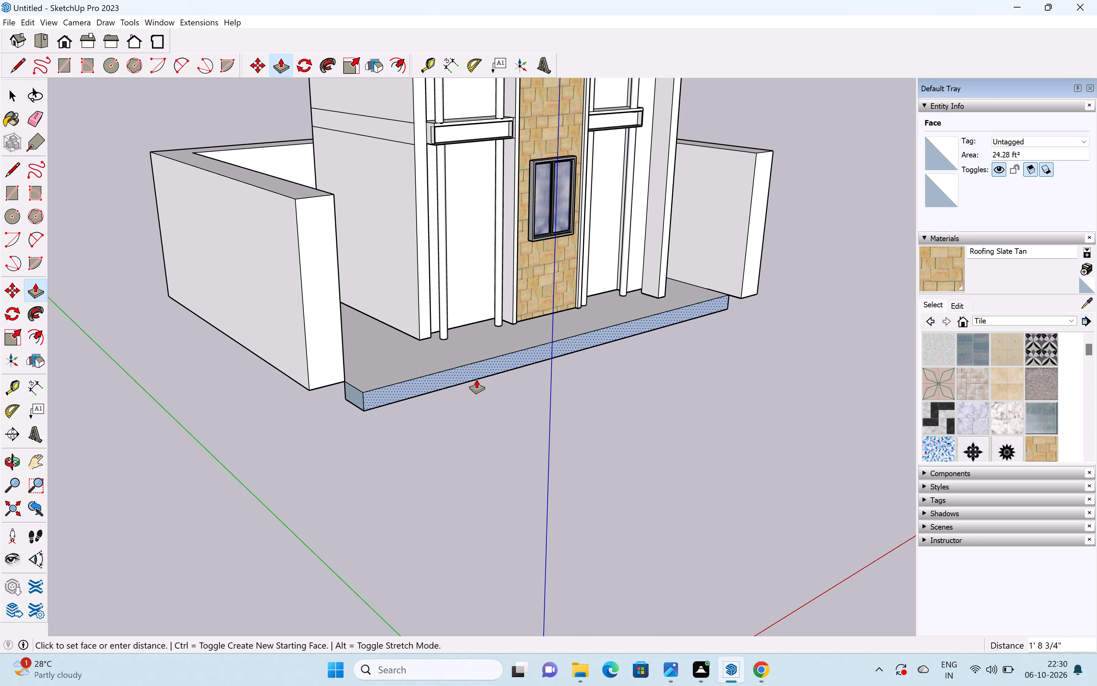
{"action": "left_click_drag", "start_coordinate": [477, 379], "coordinate": [491, 399]}
Pull the left end face of the front slab outward about 1' 10 3/16", past the left side wall.
{"action": "left_click_drag", "start_coordinate": [373, 407], "coordinate": [354, 401]}
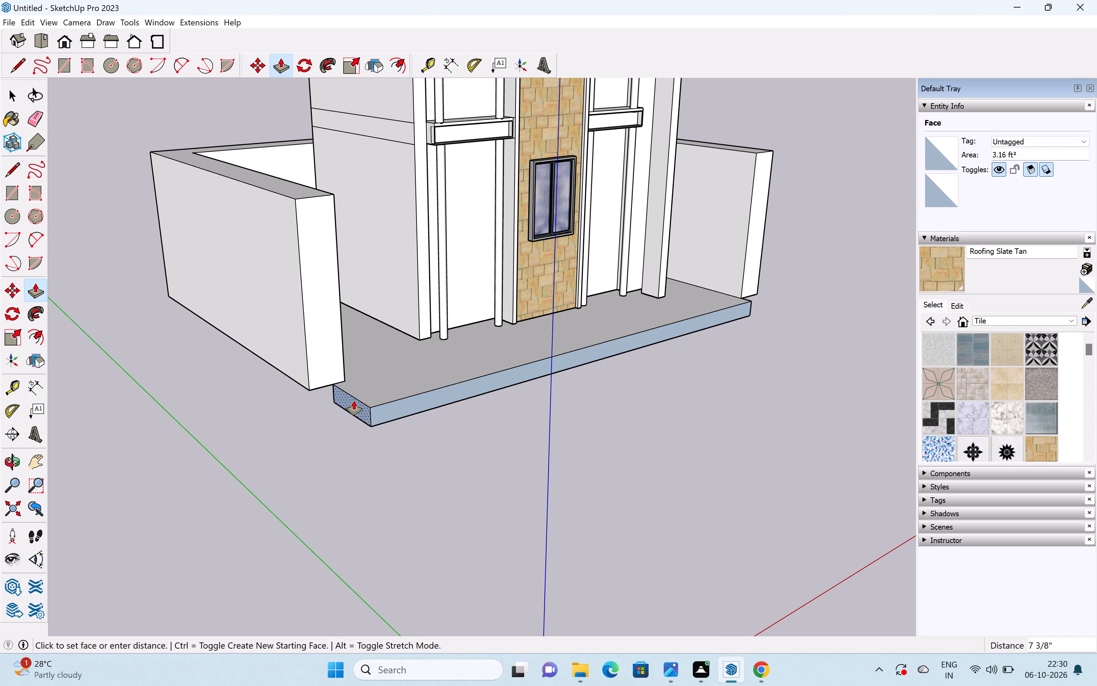
{"action": "left_click_drag", "start_coordinate": [354, 401], "coordinate": [305, 373]}
Pull the right end face of the front slab outward about 1' 7/16" in front of the right side wall.
{"action": "middle_click_drag", "start_coordinate": [715, 306], "coordinate": [265, 430]}
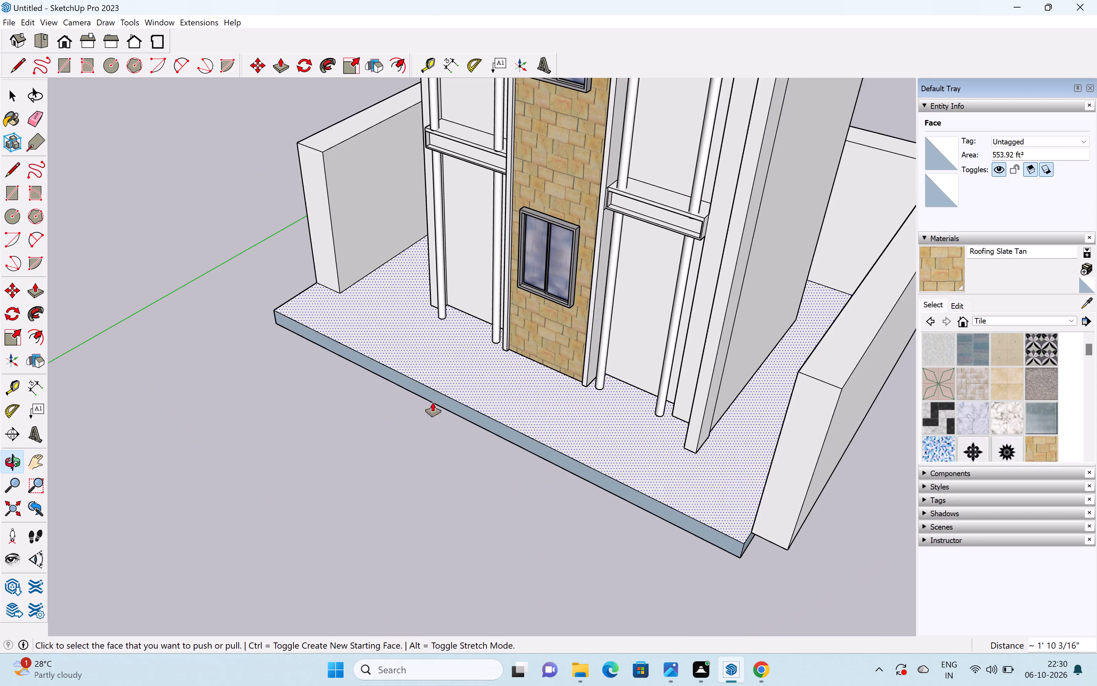
{"action": "scroll", "coordinate": [464, 395], "scroll_direction": "down", "scroll_amount": 1}
{"action": "scroll", "coordinate": [473, 395], "scroll_direction": "up", "scroll_amount": 1}
{"action": "scroll", "coordinate": [474, 395], "scroll_direction": "down", "scroll_amount": 4}
{"action": "middle_click_drag", "start_coordinate": [686, 460], "coordinate": [628, 268]}
{"action": "left_click_drag", "start_coordinate": [651, 474], "coordinate": [651, 473]}
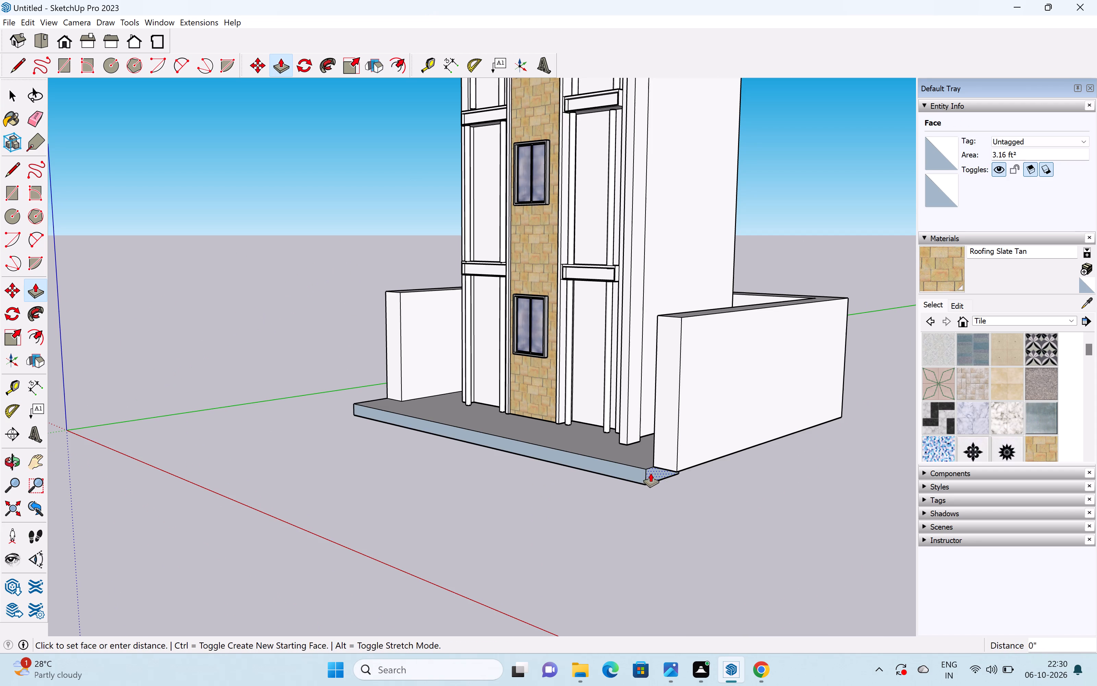
{"action": "left_click_drag", "start_coordinate": [651, 473], "coordinate": [672, 443]}
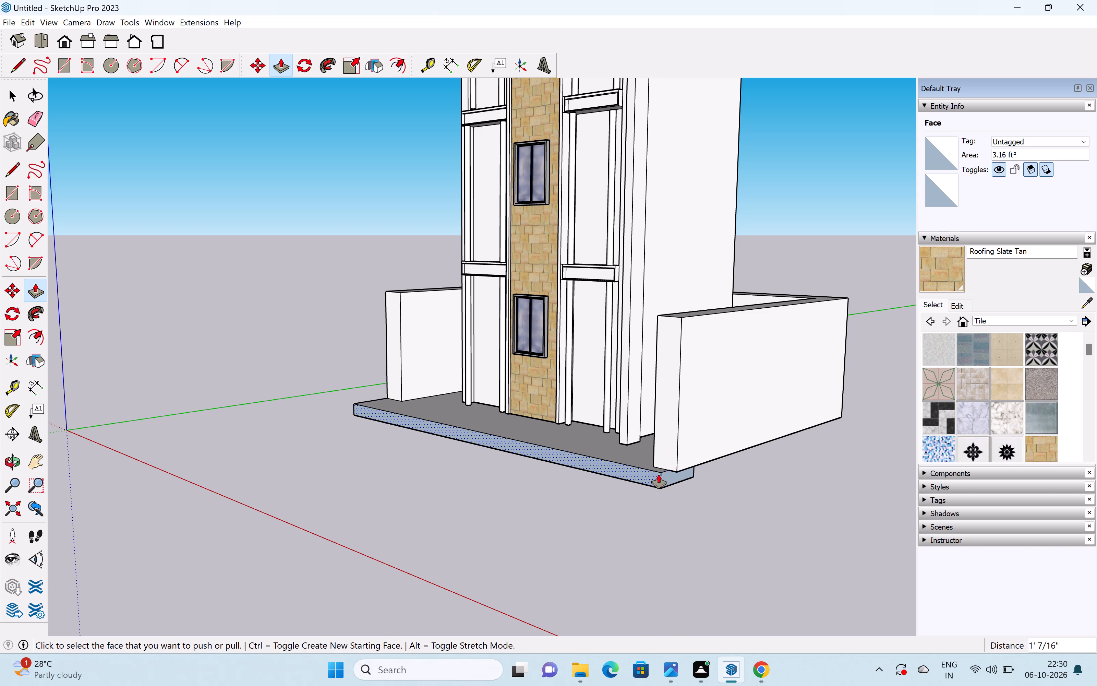
Push the right side wall's front end back about 2' 8 1/16", aligning it with the left side wall's front end.
{"action": "middle_click_drag", "start_coordinate": [659, 458], "coordinate": [775, 537]}
{"action": "scroll", "coordinate": [703, 492], "scroll_direction": "up", "scroll_amount": 6}
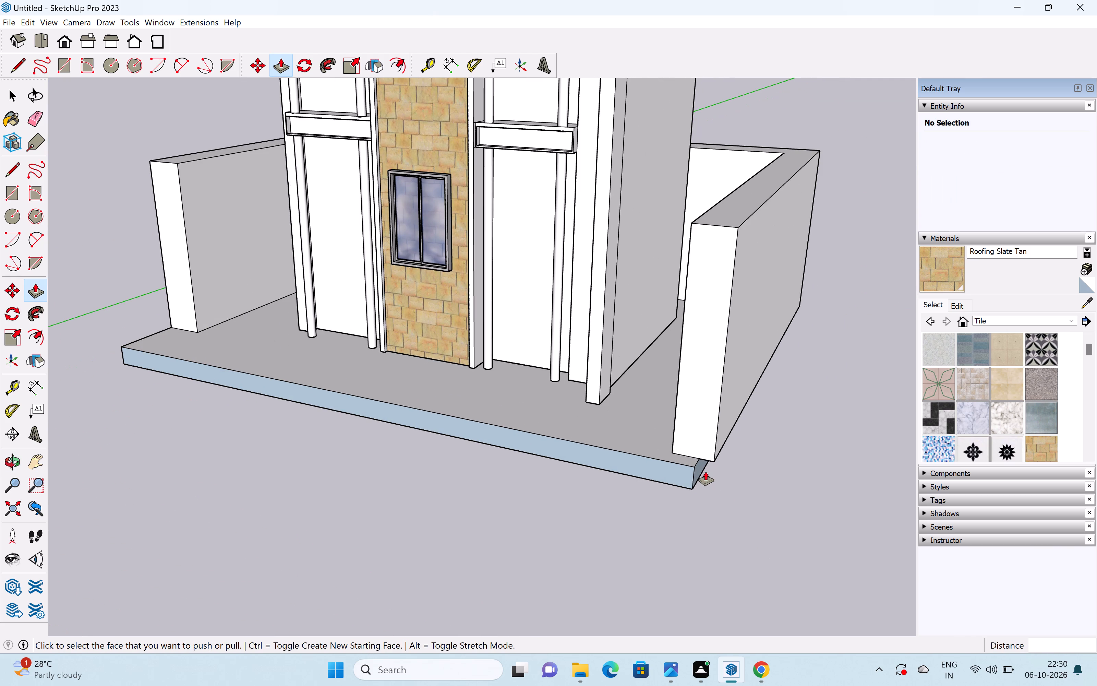
{"action": "scroll", "coordinate": [696, 439], "scroll_direction": "down", "scroll_amount": 3}
{"action": "left_click_drag", "start_coordinate": [695, 420], "coordinate": [317, 303]}
{"action": "scroll", "coordinate": [694, 418], "scroll_direction": "down", "scroll_amount": 1}
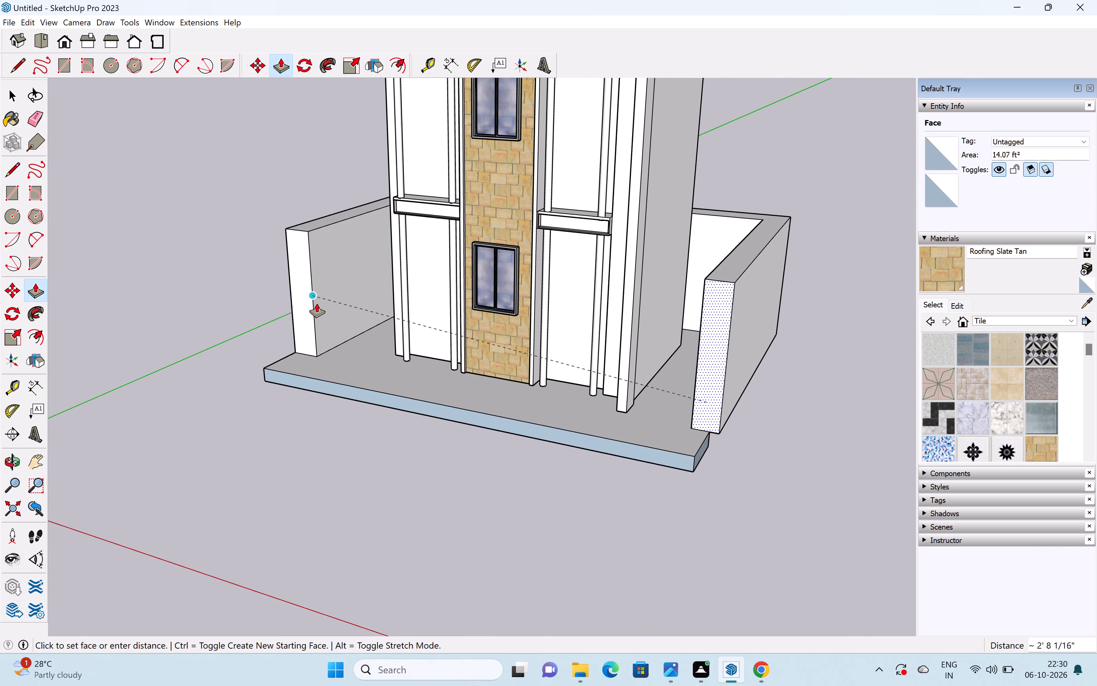
{"action": "left_click_drag", "start_coordinate": [317, 303], "coordinate": [310, 300]}
Pull the right end face of the front slab farther outward, past the right side wall.
{"action": "scroll", "coordinate": [759, 438], "scroll_direction": "up", "scroll_amount": 5}
{"action": "middle_click_drag", "start_coordinate": [754, 456], "coordinate": [816, 474]}
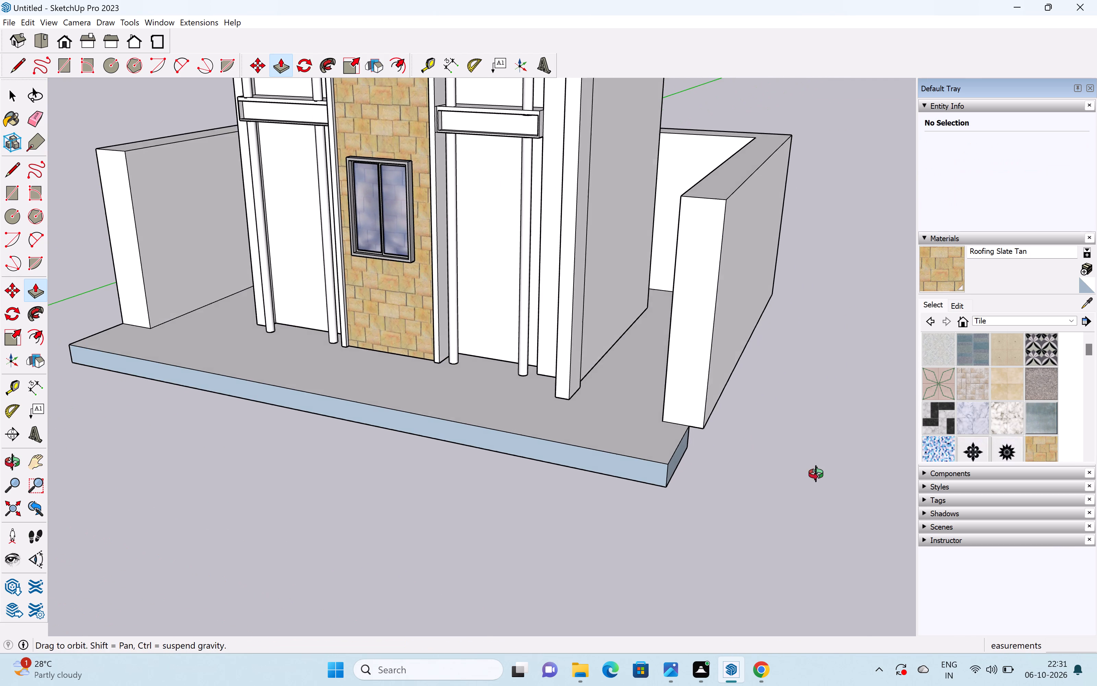
{"action": "middle_click_drag", "start_coordinate": [816, 474], "coordinate": [655, 291]}
{"action": "scroll", "coordinate": [694, 398], "scroll_direction": "up", "scroll_amount": 1}
{"action": "middle_click_drag", "start_coordinate": [692, 402], "coordinate": [671, 291]}
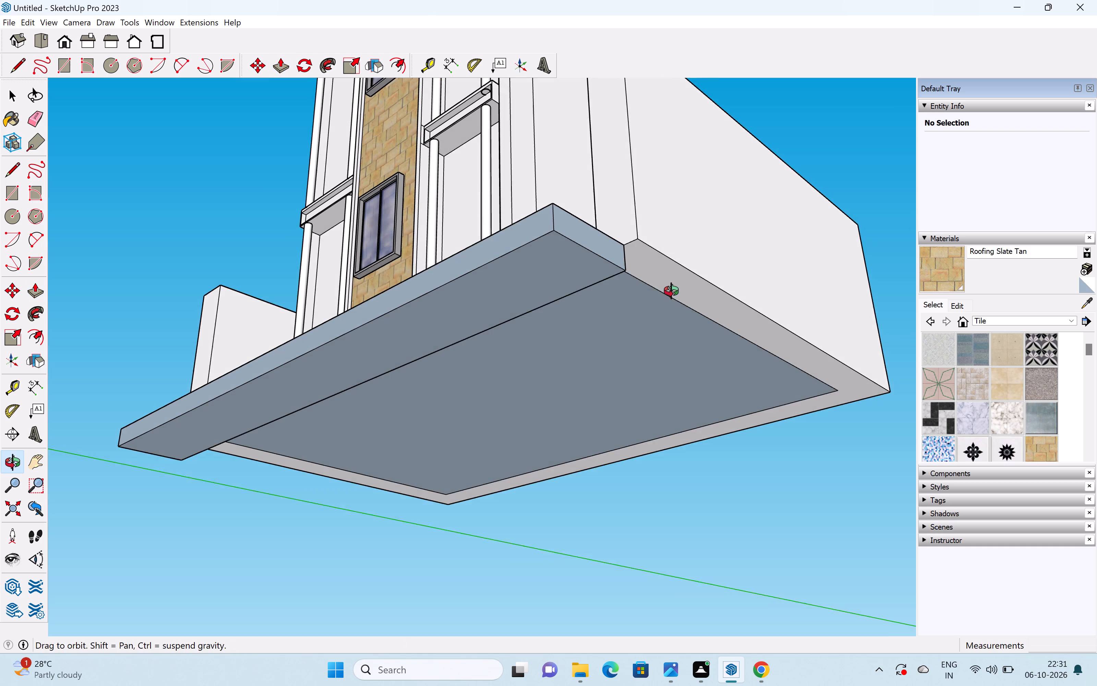
{"action": "middle_click_drag", "start_coordinate": [671, 291], "coordinate": [670, 288]}
{"action": "scroll", "coordinate": [670, 288], "scroll_direction": "up", "scroll_amount": 1}
{"action": "scroll", "coordinate": [666, 271], "scroll_direction": "down", "scroll_amount": 7}
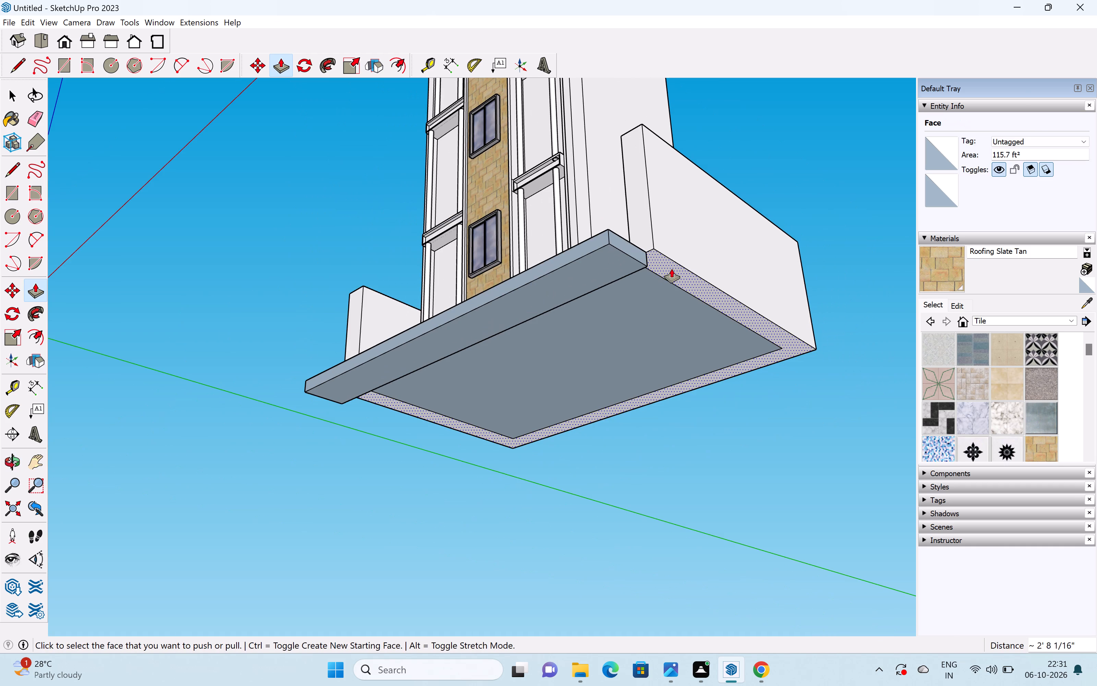
{"action": "middle_click_drag", "start_coordinate": [663, 259], "coordinate": [627, 466]}
{"action": "scroll", "coordinate": [610, 426], "scroll_direction": "up", "scroll_amount": 3}
{"action": "left_click_drag", "start_coordinate": [605, 426], "coordinate": [623, 439]}
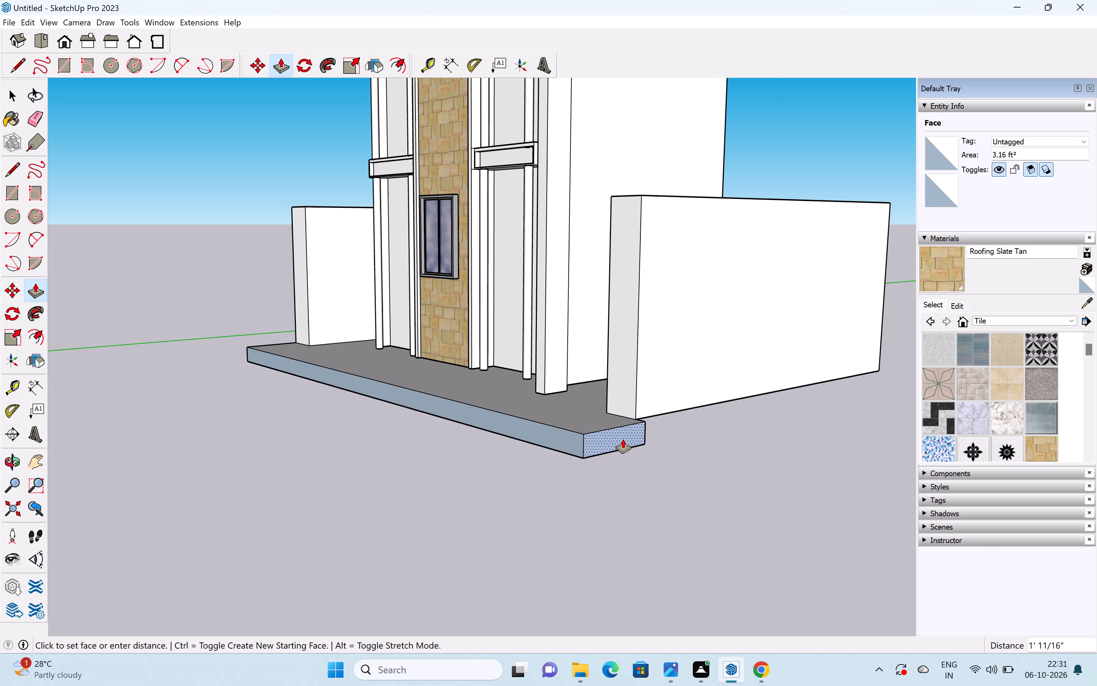
{"action": "left_click_drag", "start_coordinate": [623, 439], "coordinate": [628, 442]}
Pull the rear face of the front slab's right-hand extension back about 1' 10 3/4", beneath the side wall.
{"action": "scroll", "coordinate": [623, 440], "scroll_direction": "down", "scroll_amount": 2}
{"action": "middle_click_drag", "start_coordinate": [654, 426], "coordinate": [291, 397]}
{"action": "middle_click_drag", "start_coordinate": [453, 440], "coordinate": [451, 280]}
{"action": "left_click_drag", "start_coordinate": [347, 296], "coordinate": [385, 306]}
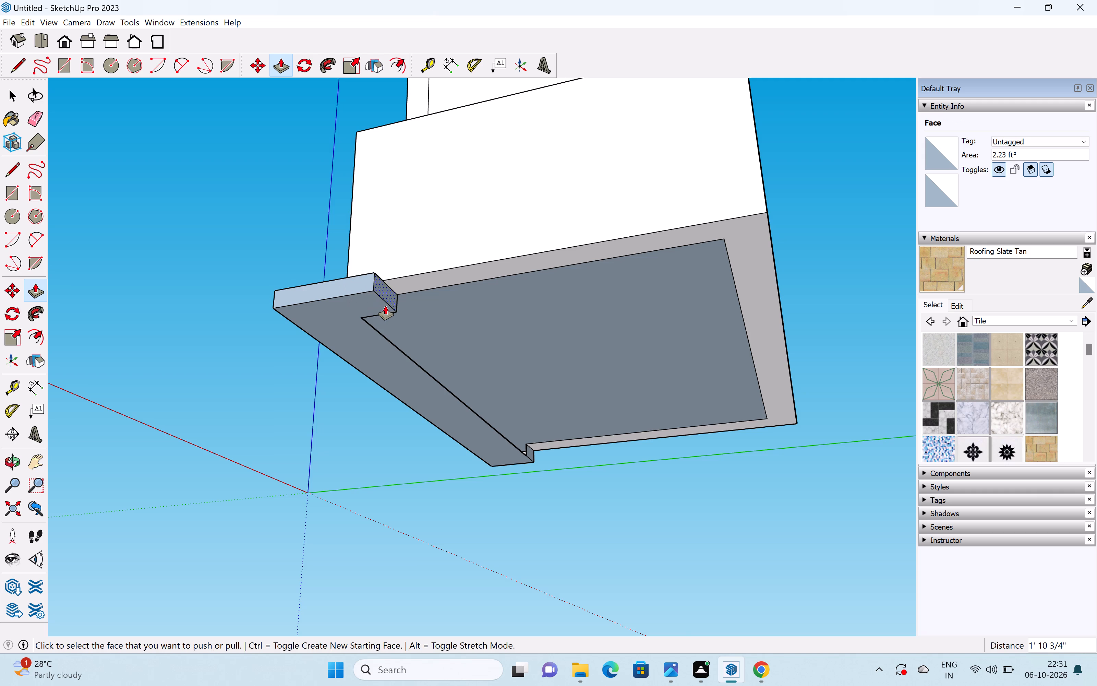
Reverse the long front edge face of the floor slab.
{"action": "scroll", "coordinate": [395, 306], "scroll_direction": "down", "scroll_amount": 5}
{"action": "middle_click_drag", "start_coordinate": [414, 322], "coordinate": [742, 537]}
{"action": "scroll", "coordinate": [679, 460], "scroll_direction": "down", "scroll_amount": 5}
{"action": "middle_click_drag", "start_coordinate": [525, 500], "coordinate": [817, 537]}
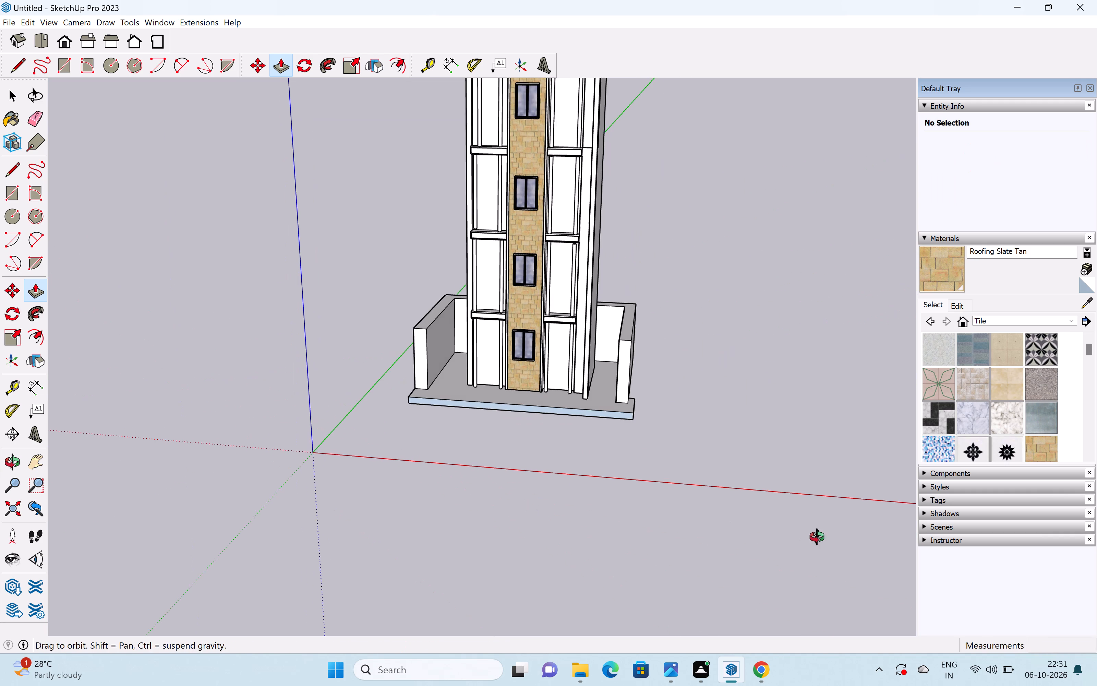
{"action": "middle_click_drag", "start_coordinate": [817, 537], "coordinate": [818, 536]}
{"action": "key", "text": "space"}
{"action": "scroll", "coordinate": [575, 424], "scroll_direction": "up", "scroll_amount": 5}
{"action": "left_click", "coordinate": [570, 407]}
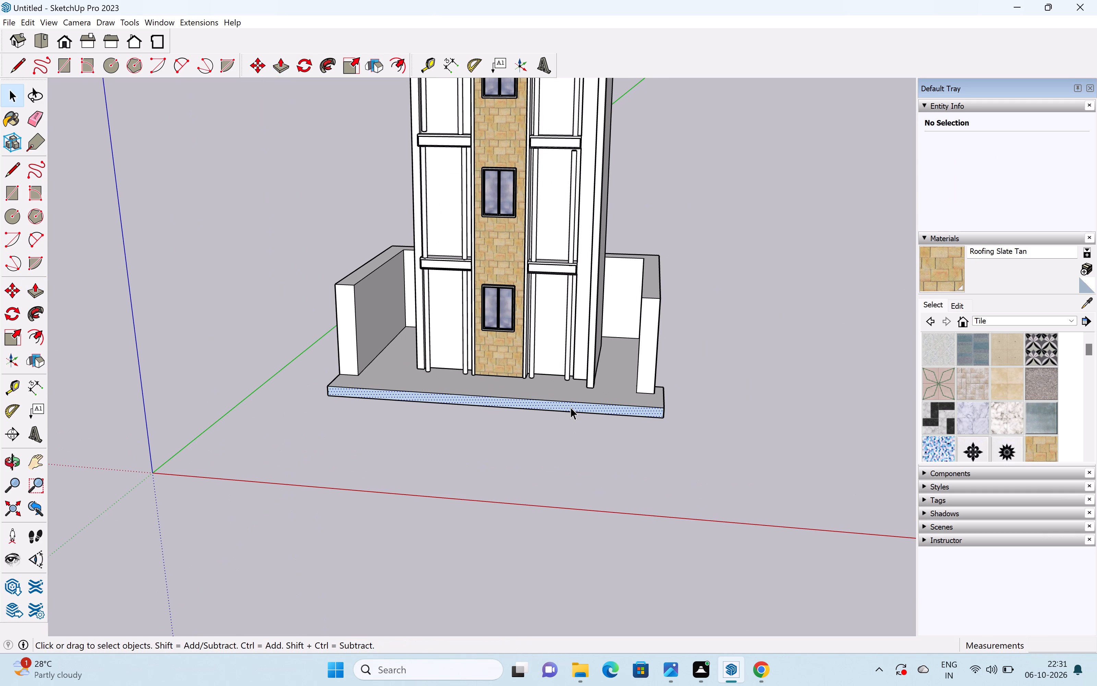
{"action": "right_click", "coordinate": [570, 407]}
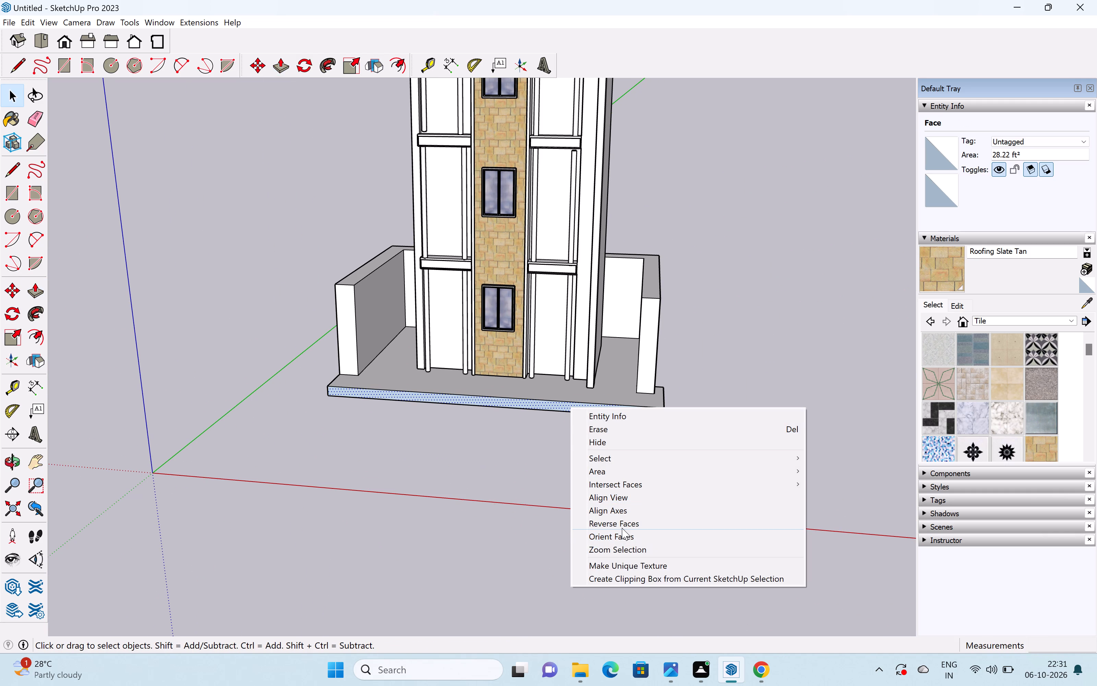
{"action": "left_click", "coordinate": [622, 527]}
{"action": "left_click", "coordinate": [543, 473]}
Examine the tower's base and front facade from several angles.
{"action": "scroll", "coordinate": [537, 461], "scroll_direction": "down", "scroll_amount": 5}
{"action": "middle_click_drag", "start_coordinate": [531, 455], "coordinate": [670, 430]}
{"action": "middle_click_drag", "start_coordinate": [529, 403], "coordinate": [563, 441], "text": "shift"}
{"action": "scroll", "coordinate": [547, 430], "scroll_direction": "up", "scroll_amount": 2}
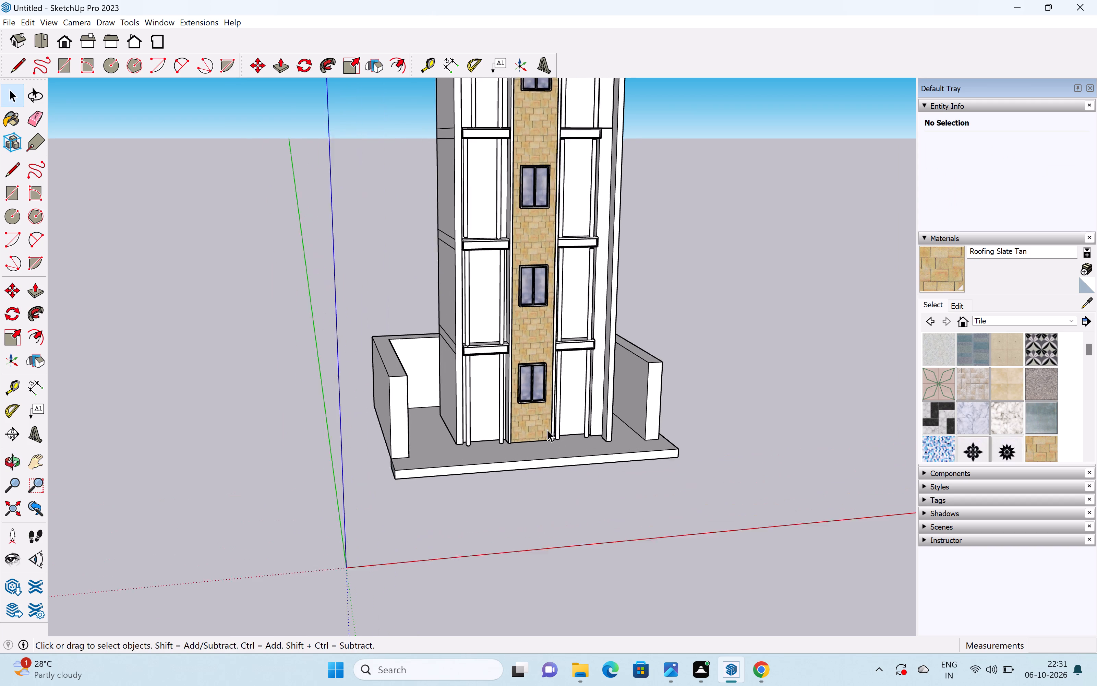
{"action": "scroll", "coordinate": [547, 429], "scroll_direction": "up", "scroll_amount": 2}
{"action": "scroll", "coordinate": [493, 415], "scroll_direction": "up", "scroll_amount": 1}
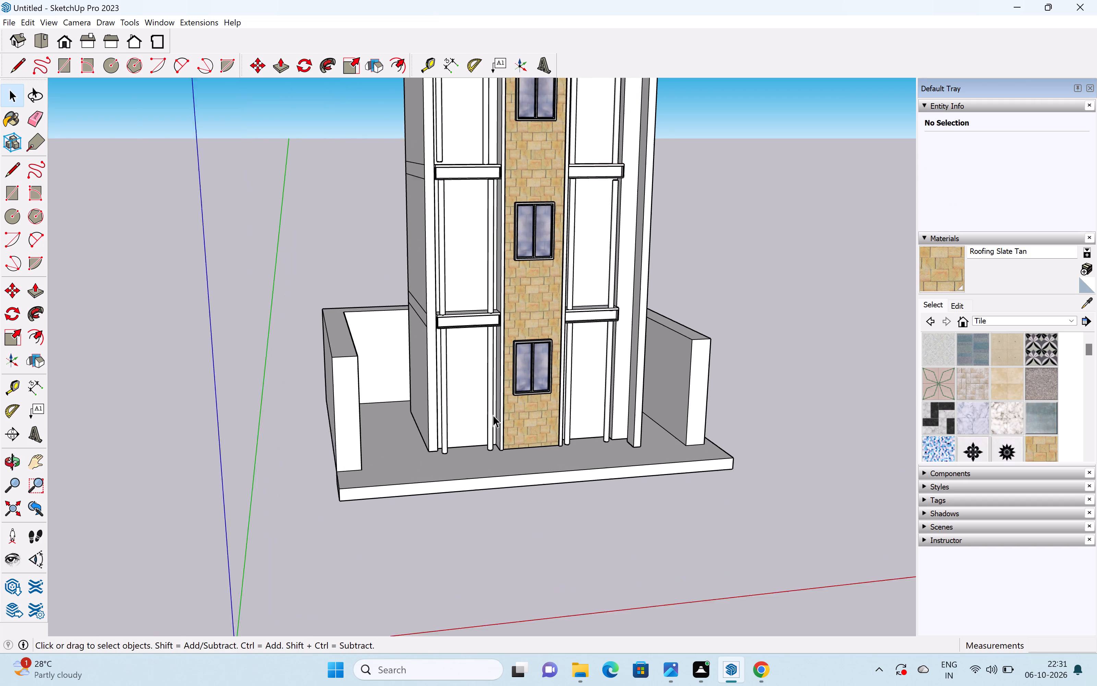
{"action": "scroll", "coordinate": [493, 415], "scroll_direction": "up", "scroll_amount": 1}
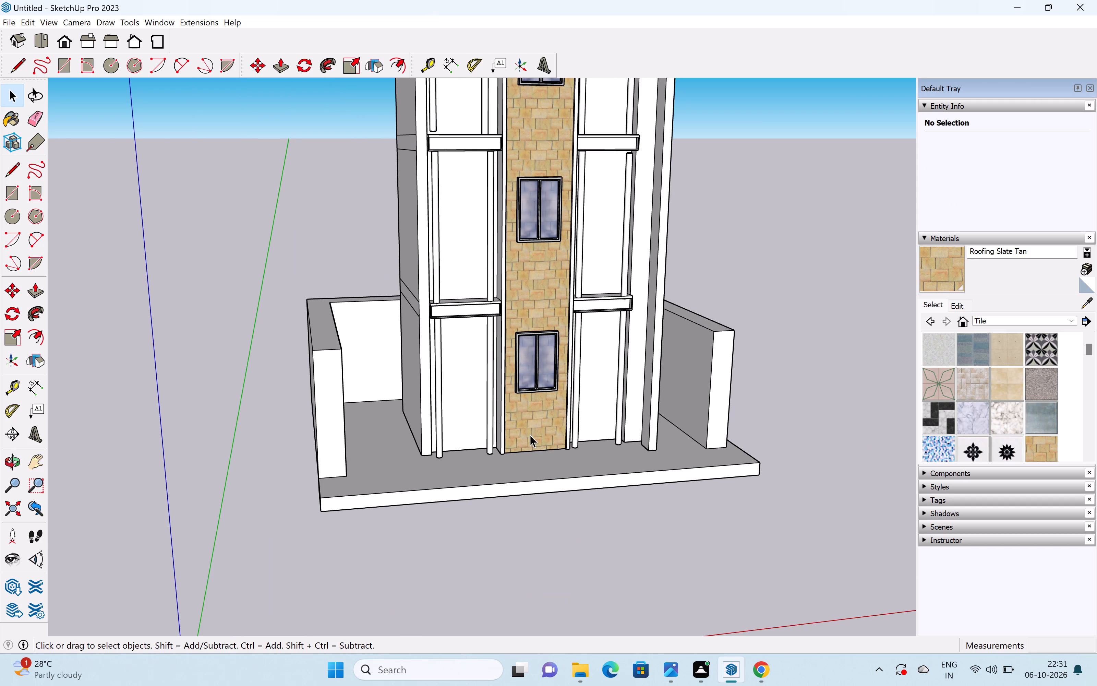
{"action": "scroll", "coordinate": [526, 428], "scroll_direction": "down", "scroll_amount": 13}
{"action": "middle_click_drag", "start_coordinate": [530, 426], "coordinate": [492, 411]}
{"action": "scroll", "coordinate": [551, 309], "scroll_direction": "up", "scroll_amount": 12}
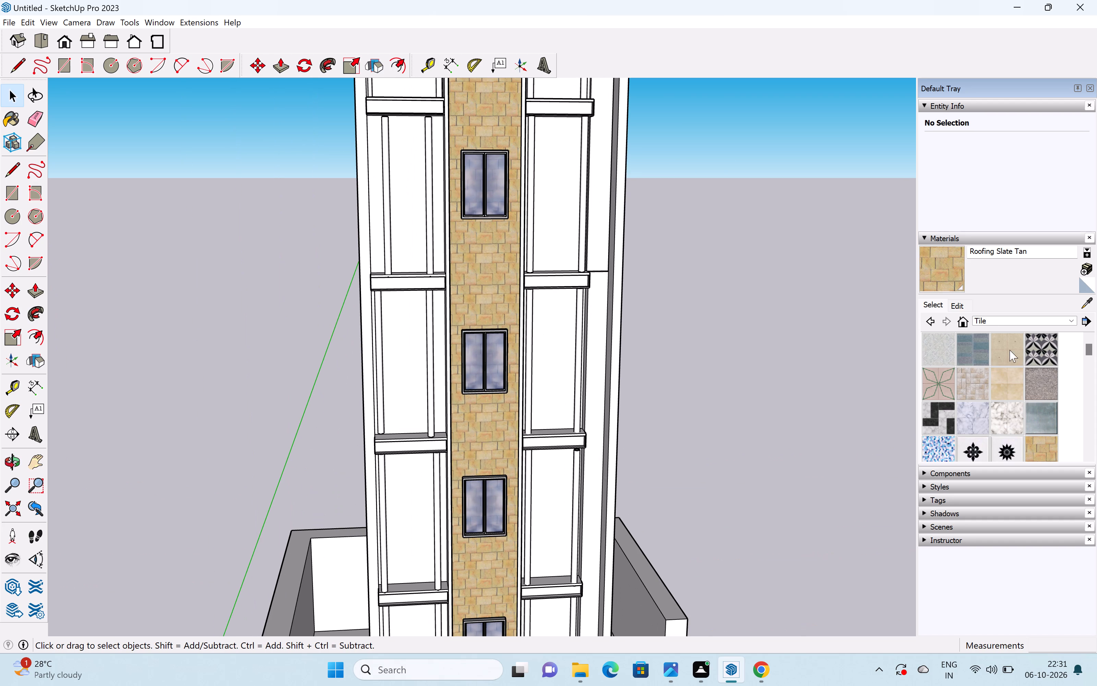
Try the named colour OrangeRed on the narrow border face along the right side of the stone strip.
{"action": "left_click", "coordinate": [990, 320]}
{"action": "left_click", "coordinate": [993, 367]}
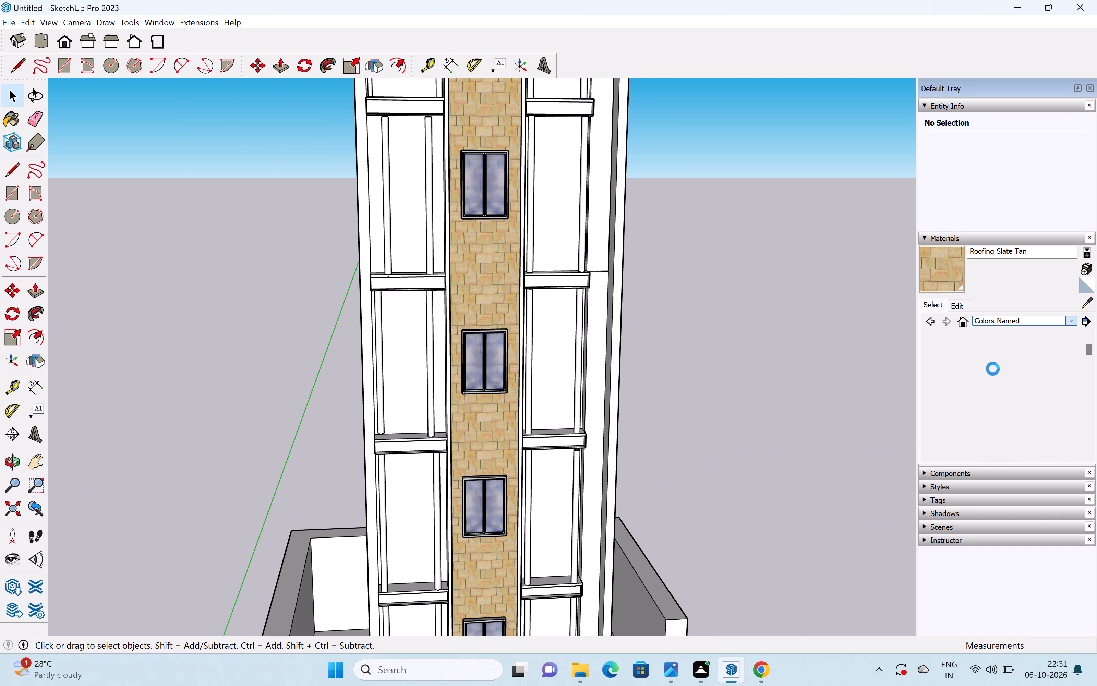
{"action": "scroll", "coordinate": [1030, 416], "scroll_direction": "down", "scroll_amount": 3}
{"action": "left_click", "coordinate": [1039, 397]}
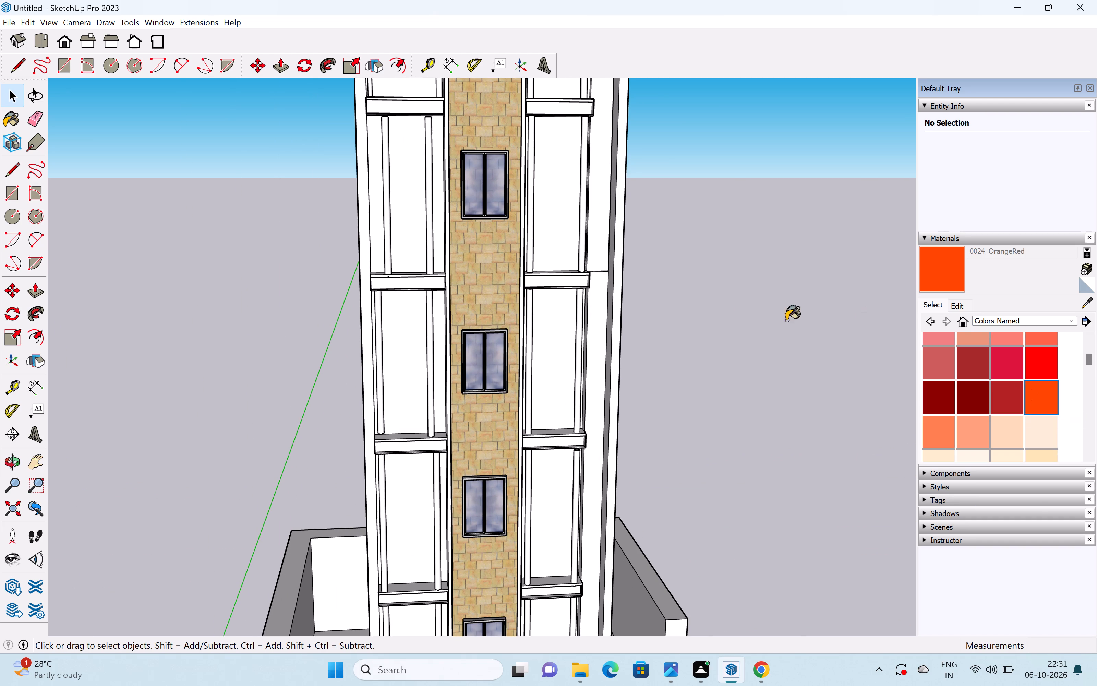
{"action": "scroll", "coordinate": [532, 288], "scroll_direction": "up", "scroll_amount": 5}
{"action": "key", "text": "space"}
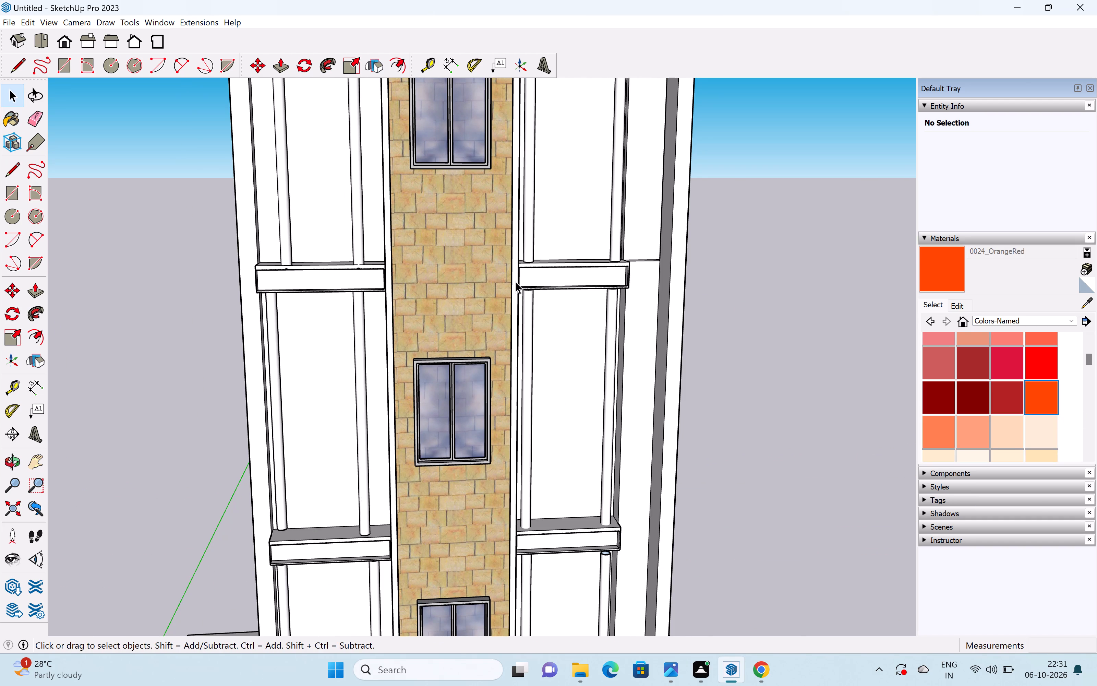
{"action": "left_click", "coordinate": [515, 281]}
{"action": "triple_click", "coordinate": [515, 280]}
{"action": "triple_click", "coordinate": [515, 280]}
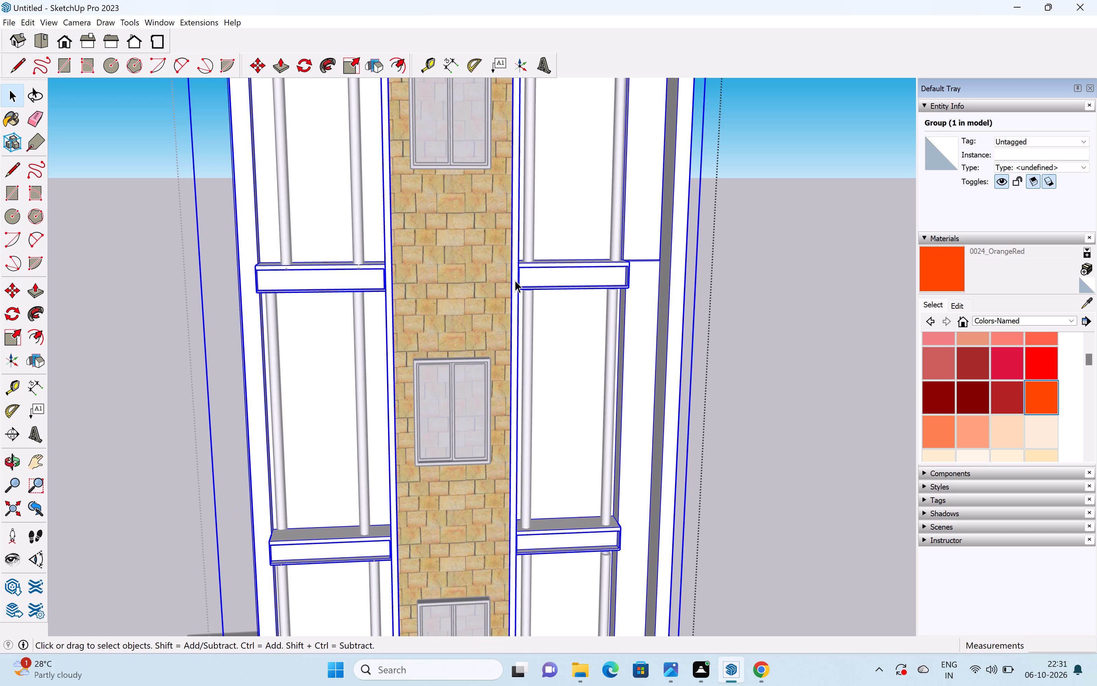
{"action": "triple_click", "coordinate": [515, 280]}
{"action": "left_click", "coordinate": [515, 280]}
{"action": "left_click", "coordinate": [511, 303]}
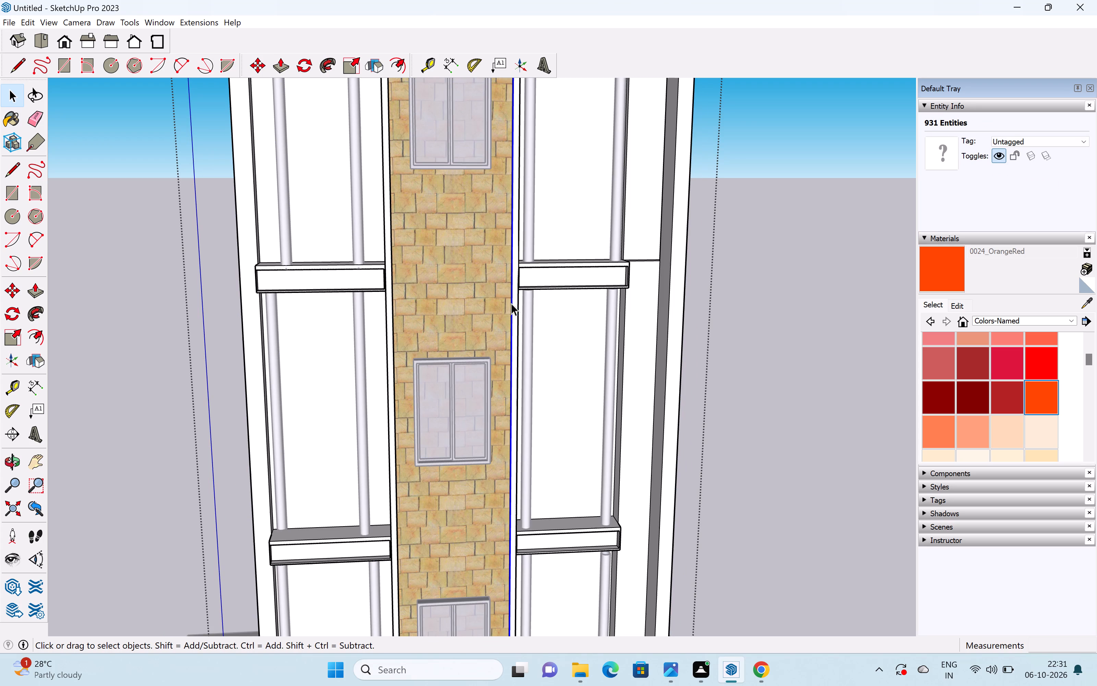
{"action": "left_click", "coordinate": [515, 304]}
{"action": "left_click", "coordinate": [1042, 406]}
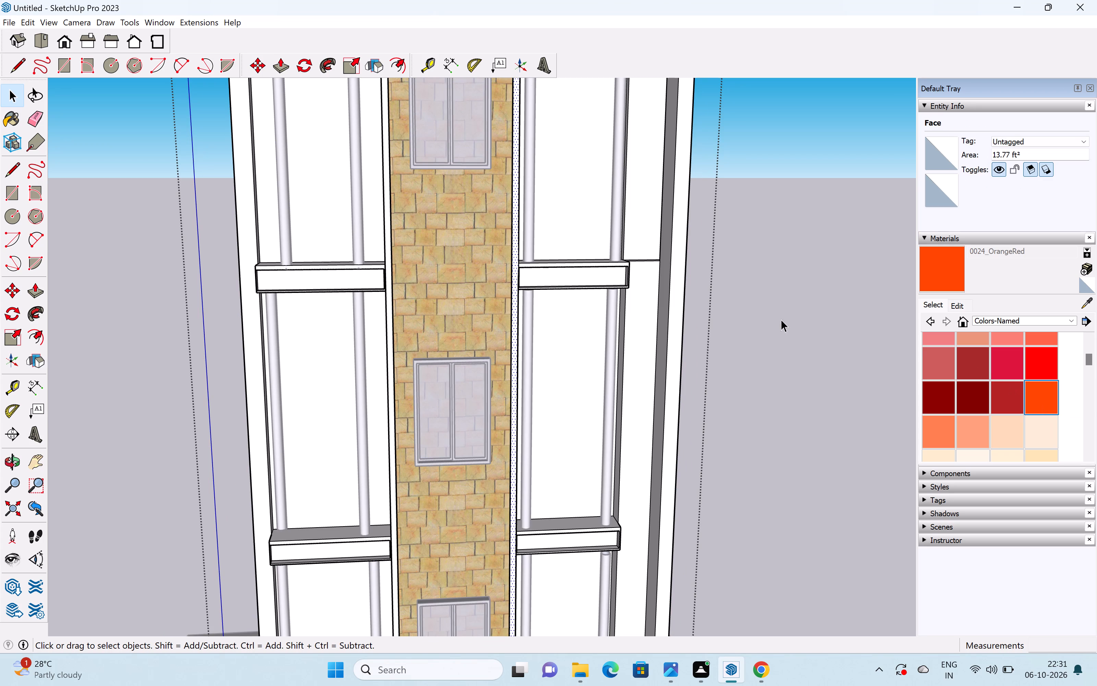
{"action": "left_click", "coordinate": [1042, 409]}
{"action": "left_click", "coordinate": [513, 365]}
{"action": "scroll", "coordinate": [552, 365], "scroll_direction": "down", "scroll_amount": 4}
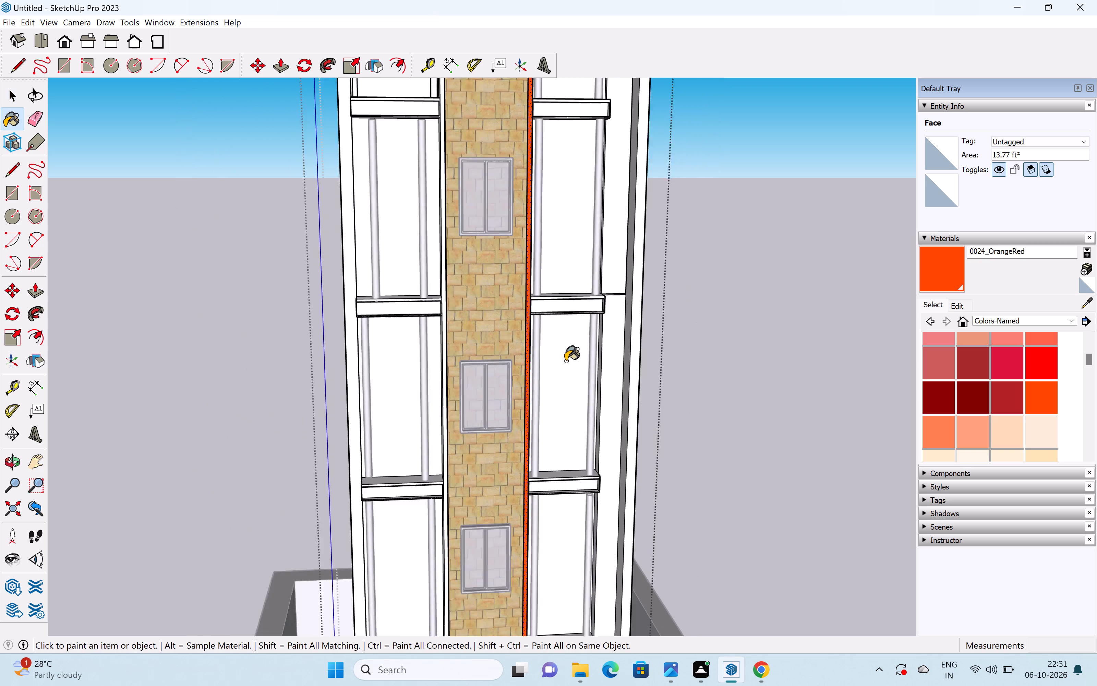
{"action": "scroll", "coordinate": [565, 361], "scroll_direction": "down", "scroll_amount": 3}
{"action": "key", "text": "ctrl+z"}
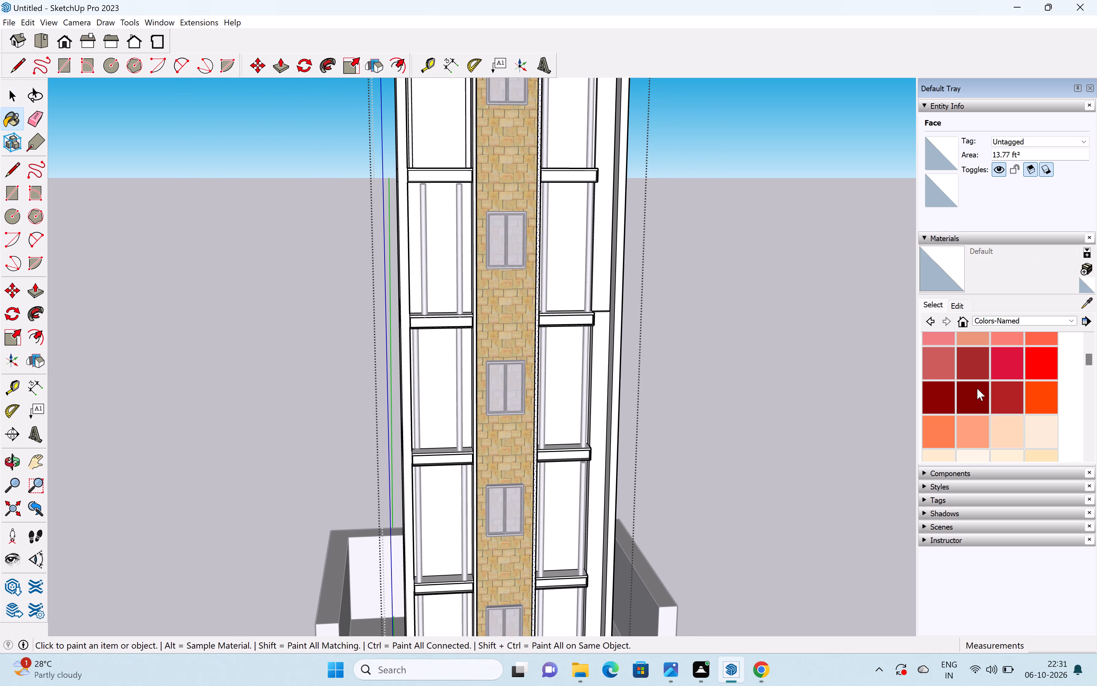
Paint the narrow border face along the right side of the stone strip with the named colour Coral.
{"action": "left_click", "coordinate": [943, 429]}
{"action": "scroll", "coordinate": [517, 323], "scroll_direction": "up", "scroll_amount": 5}
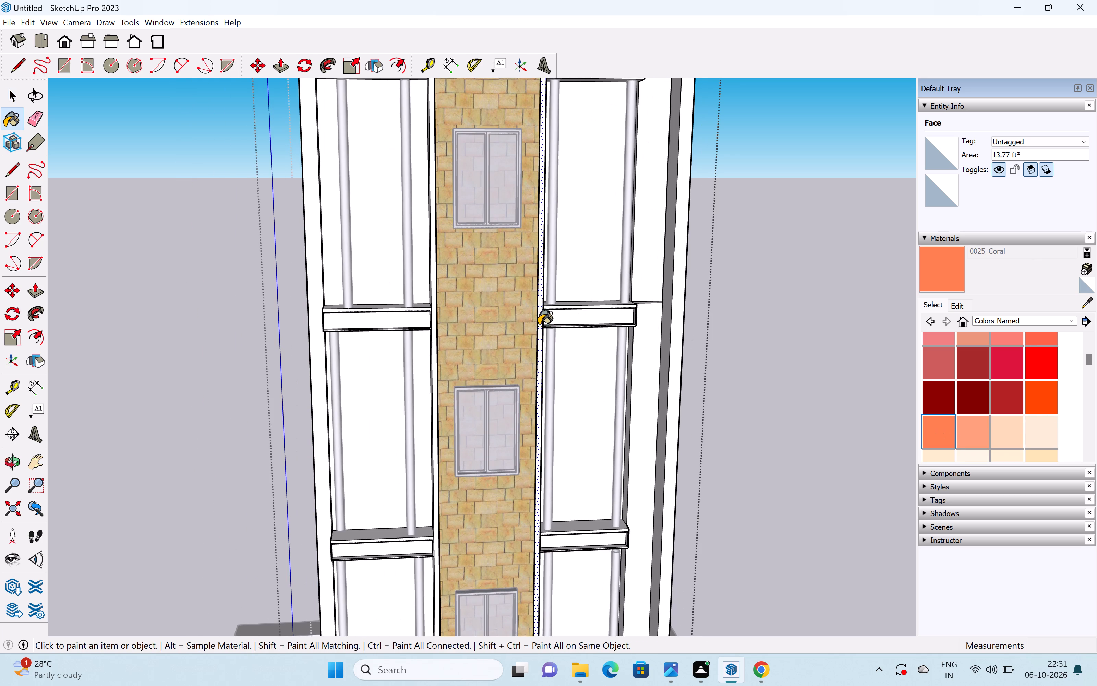
{"action": "left_click", "coordinate": [539, 324]}
{"action": "key", "text": "space"}
Paint the matching narrow border face along the left side of the stone strip Coral.
{"action": "scroll", "coordinate": [668, 313], "scroll_direction": "down", "scroll_amount": 6}
{"action": "left_click", "coordinate": [538, 317]}
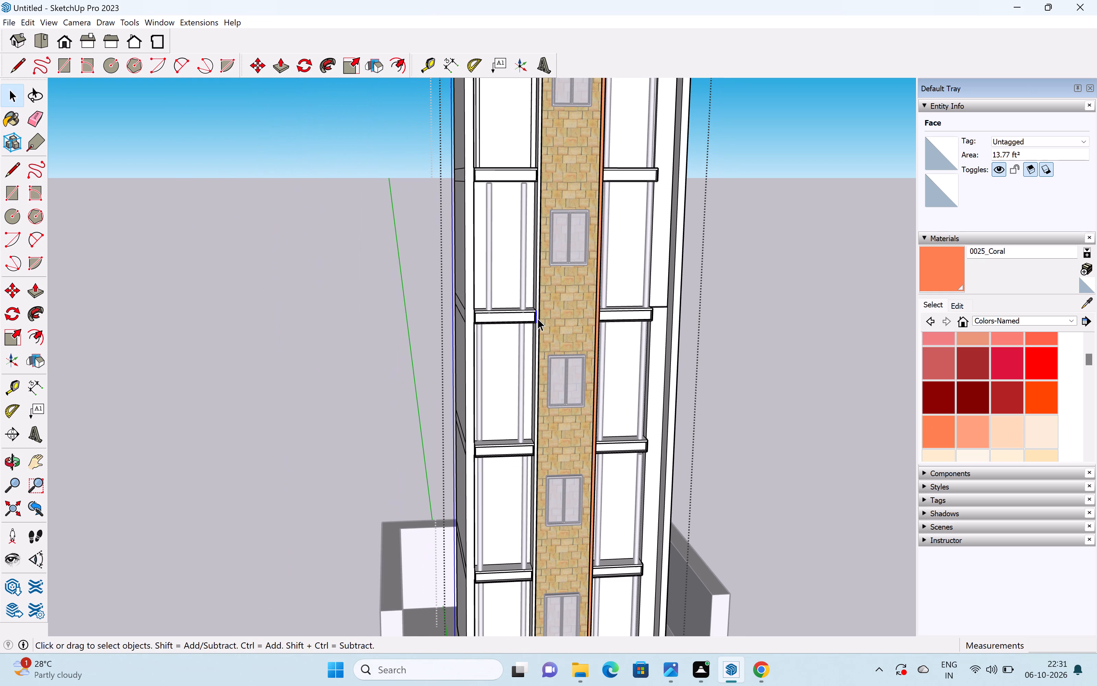
{"action": "scroll", "coordinate": [691, 342], "scroll_direction": "up", "scroll_amount": 4}
{"action": "scroll", "coordinate": [456, 321], "scroll_direction": "up", "scroll_amount": 4}
{"action": "double_click", "coordinate": [457, 319]}
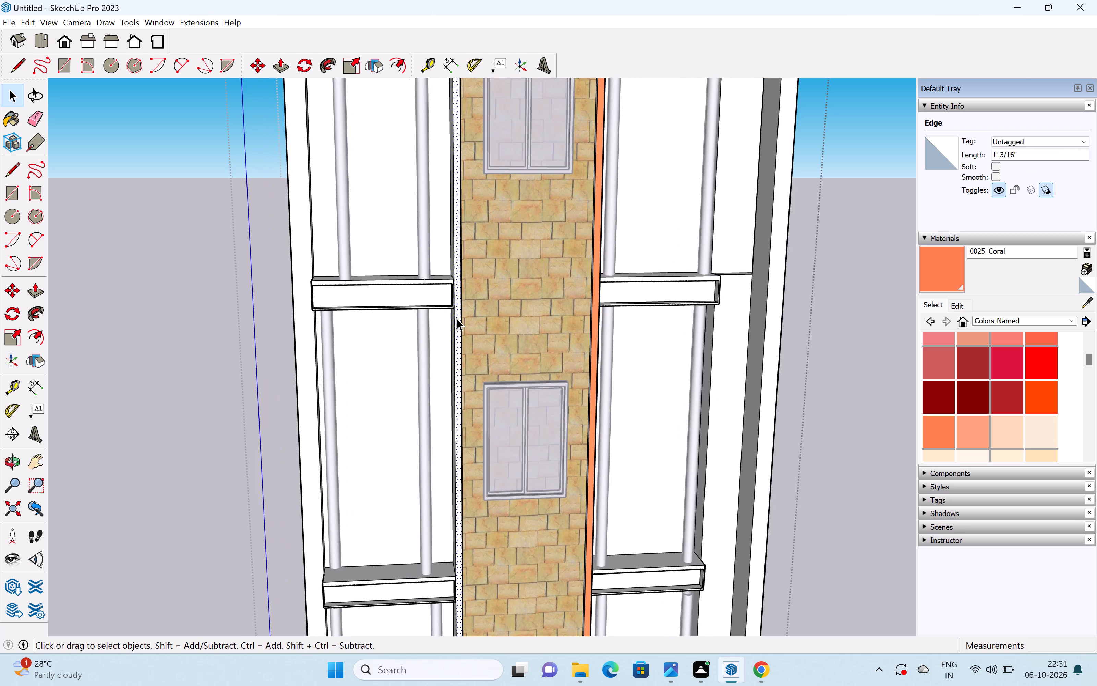
{"action": "left_click", "coordinate": [943, 425]}
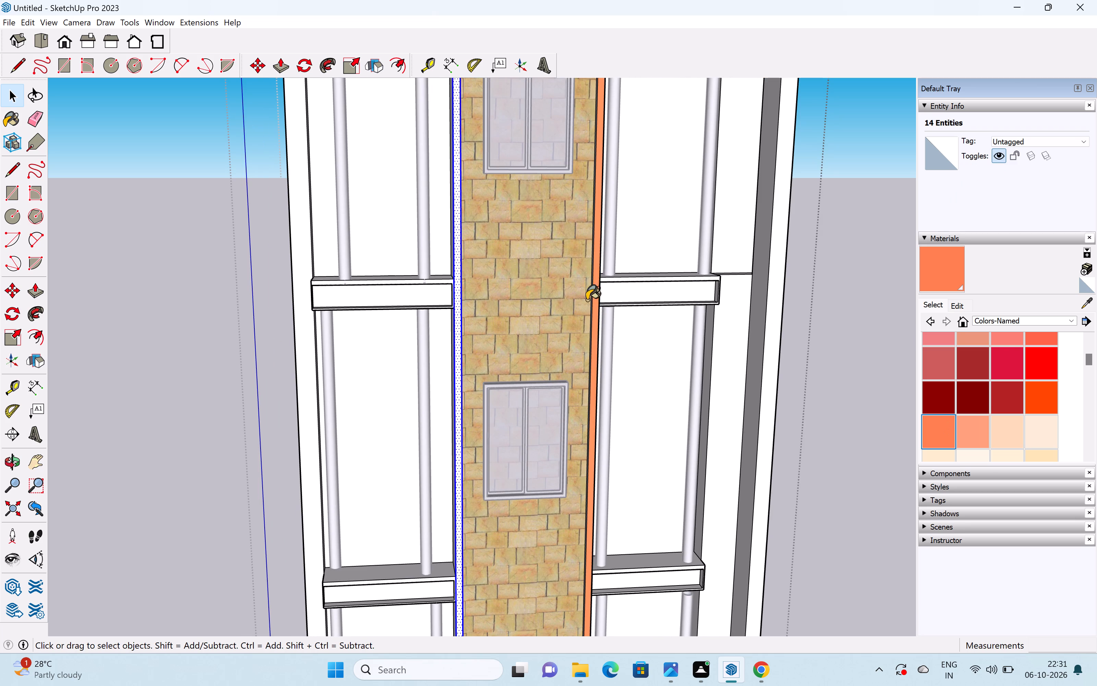
{"action": "left_click", "coordinate": [456, 311]}
{"action": "key", "text": "space"}
{"action": "scroll", "coordinate": [660, 245], "scroll_direction": "down", "scroll_amount": 2}
{"action": "scroll", "coordinate": [667, 247], "scroll_direction": "up", "scroll_amount": 1}
{"action": "scroll", "coordinate": [669, 247], "scroll_direction": "down", "scroll_amount": 3}
{"action": "left_click", "coordinate": [827, 259]}
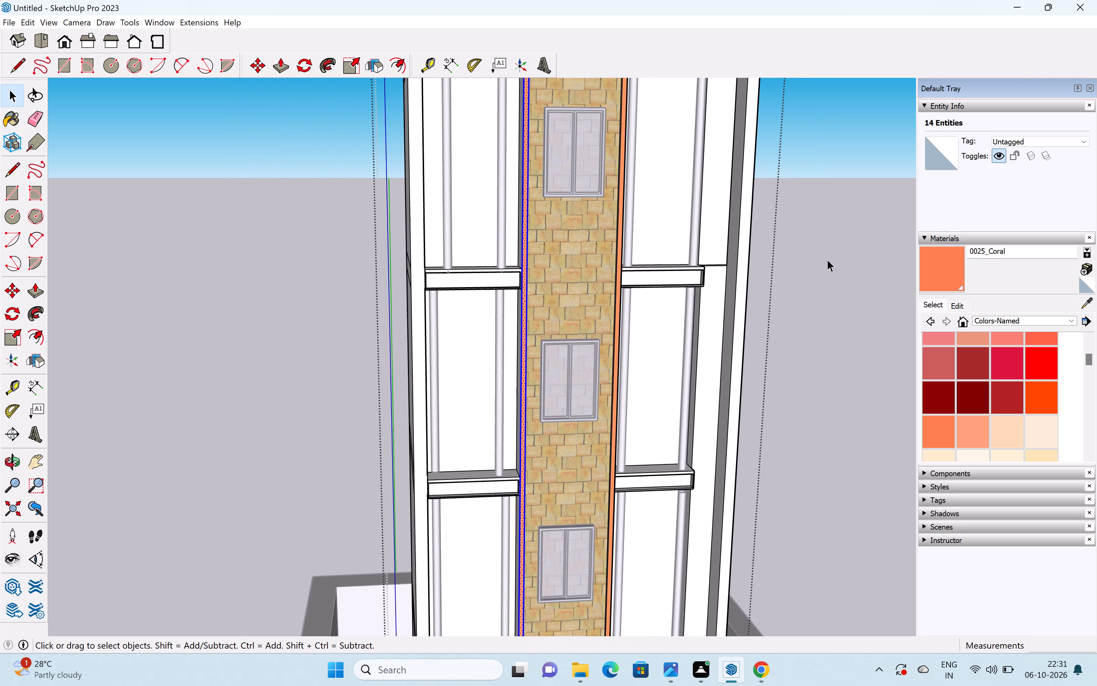
Paint the right border face of the stone strip's topmost section, above roof terrace level, Coral.
{"action": "scroll", "coordinate": [821, 255], "scroll_direction": "down", "scroll_amount": 20}
{"action": "scroll", "coordinate": [821, 255], "scroll_direction": "down", "scroll_amount": 3}
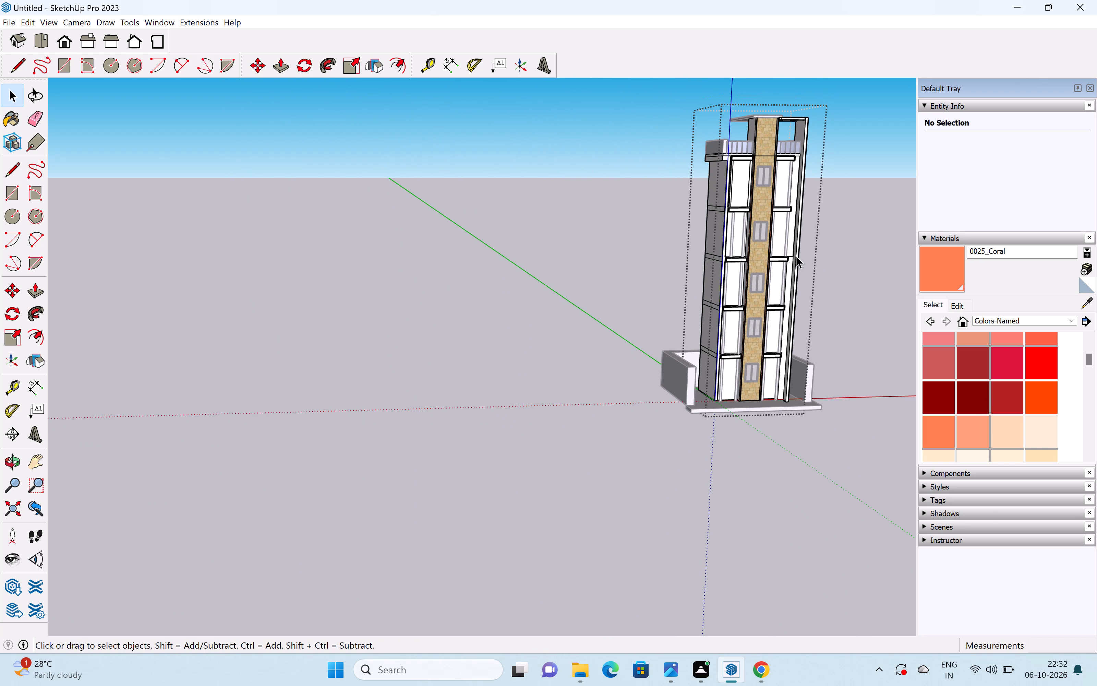
{"action": "middle_click_drag", "start_coordinate": [791, 253], "coordinate": [671, 413], "text": "shift"}
{"action": "scroll", "coordinate": [648, 326], "scroll_direction": "up", "scroll_amount": 17}
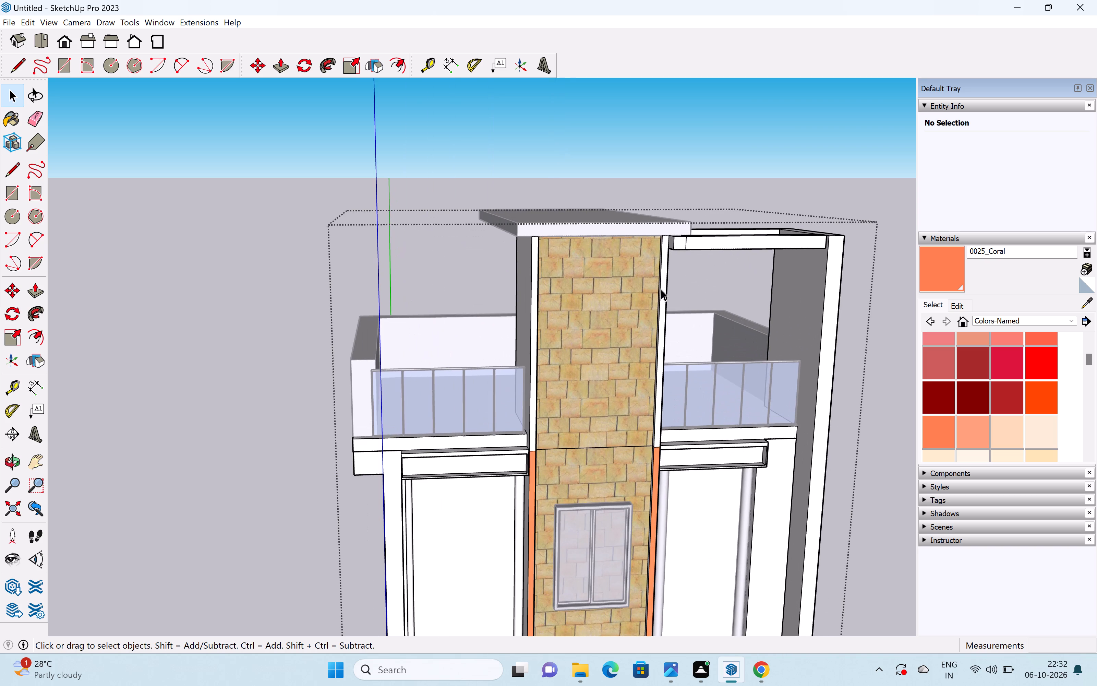
{"action": "left_click", "coordinate": [941, 434]}
{"action": "scroll", "coordinate": [663, 408], "scroll_direction": "up", "scroll_amount": 4}
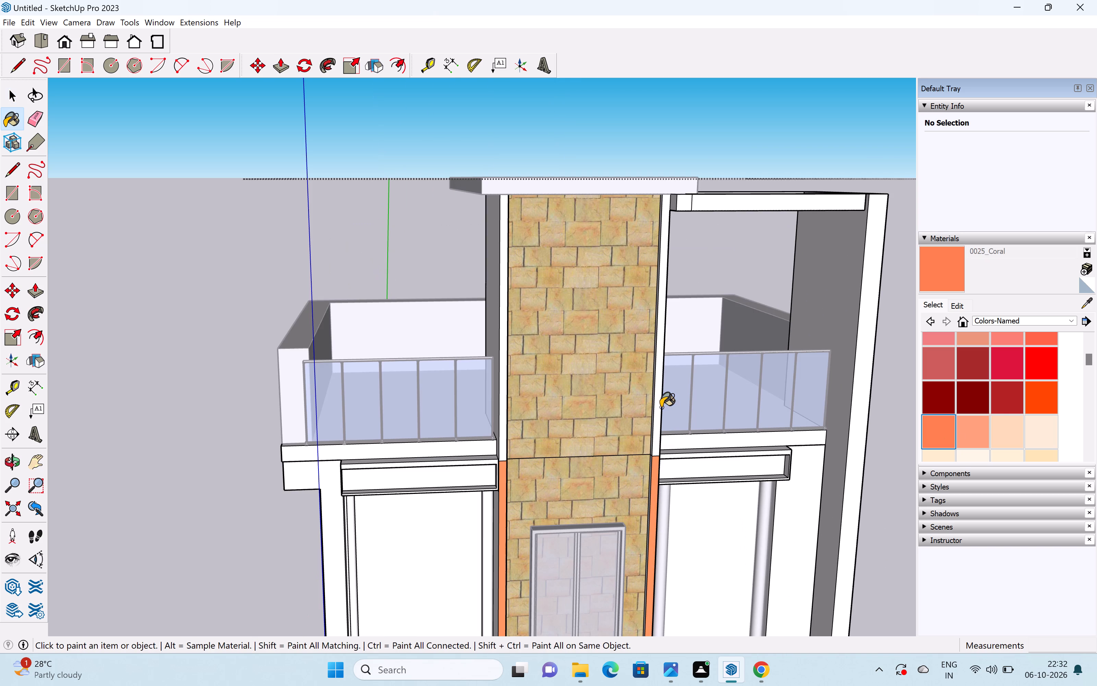
{"action": "key", "text": "space"}
{"action": "key", "text": "Escape"}
{"action": "scroll", "coordinate": [655, 413], "scroll_direction": "down", "scroll_amount": 2}
{"action": "left_click", "coordinate": [656, 412]}
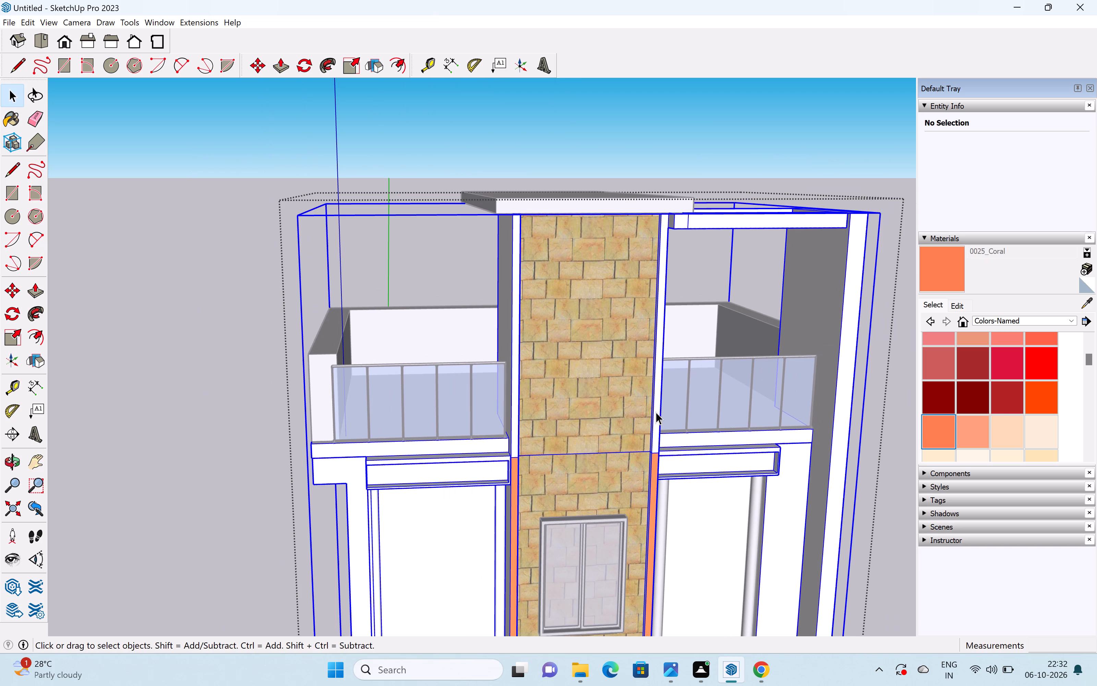
{"action": "double_click", "coordinate": [654, 414]}
{"action": "left_click", "coordinate": [654, 414]}
{"action": "double_click", "coordinate": [654, 419]}
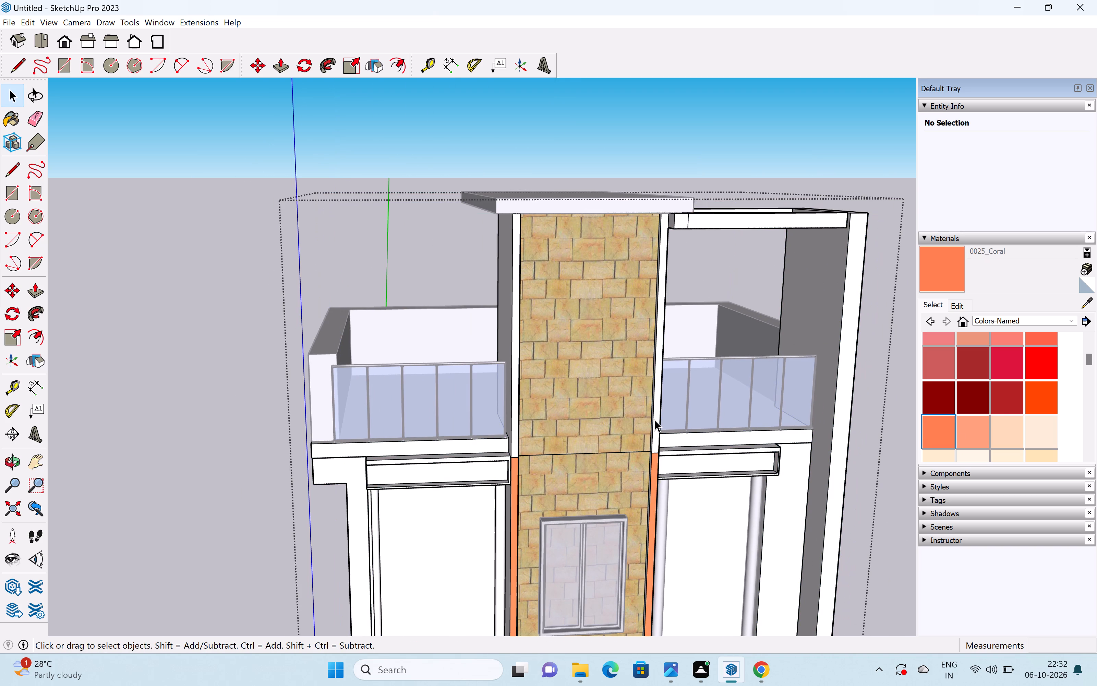
{"action": "left_click", "coordinate": [654, 419]}
{"action": "double_click", "coordinate": [655, 420]}
{"action": "double_click", "coordinate": [656, 423]}
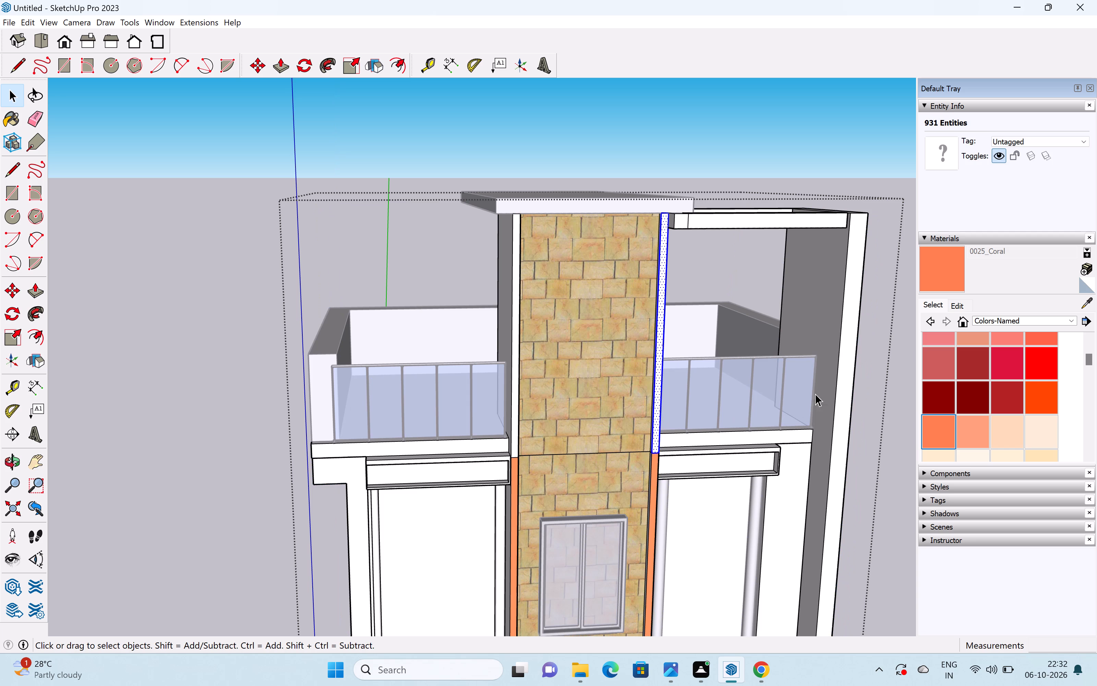
{"action": "left_click", "coordinate": [937, 432]}
{"action": "left_click", "coordinate": [658, 405]}
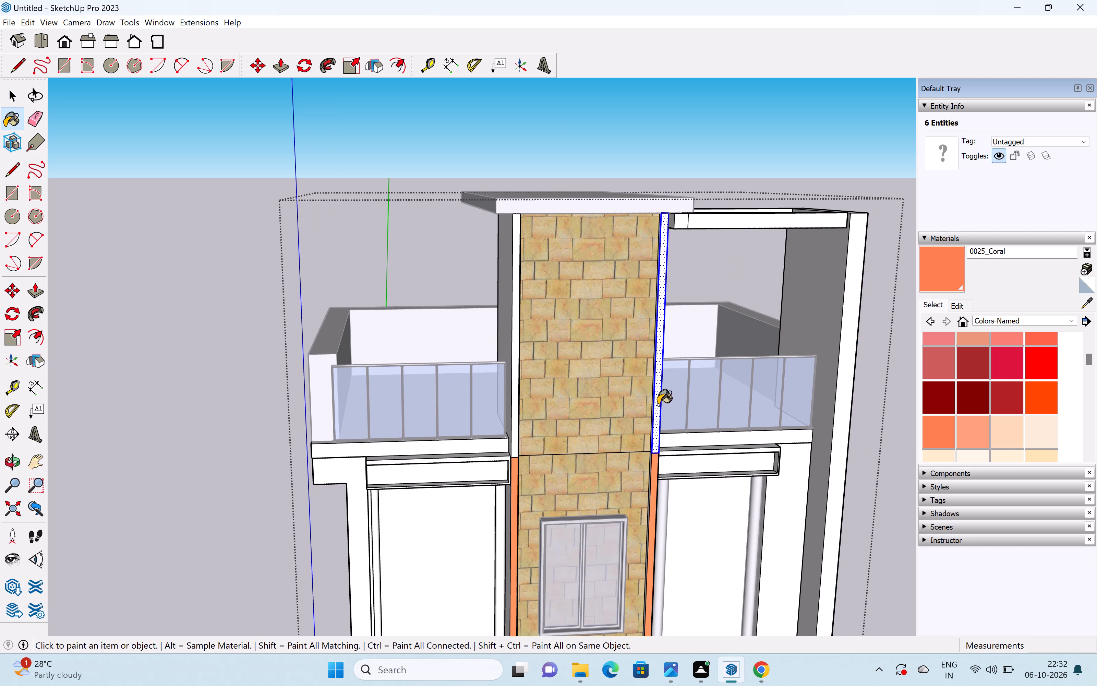
{"action": "key", "text": "Escape"}
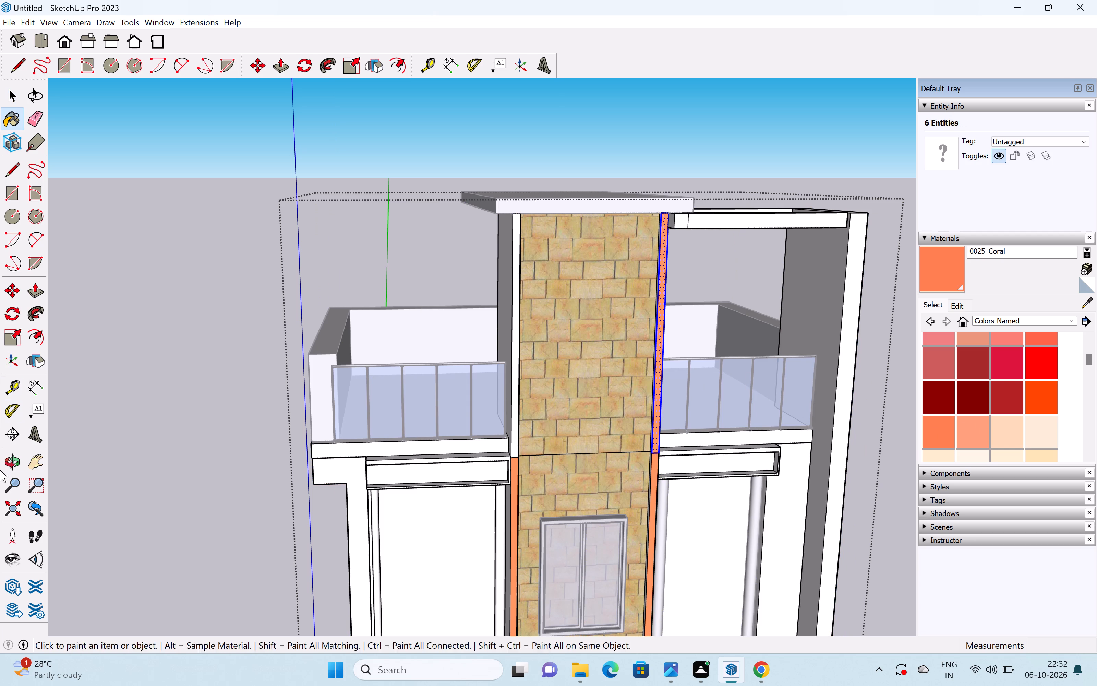
{"action": "key", "text": "space"}
Paint the left border face of the stone strip's topmost section, beside the terrace railing, Coral.
{"action": "scroll", "coordinate": [115, 407], "scroll_direction": "down", "scroll_amount": 6}
{"action": "middle_click_drag", "start_coordinate": [9, 354], "coordinate": [213, 294], "text": "shift"}
{"action": "key", "text": "space"}
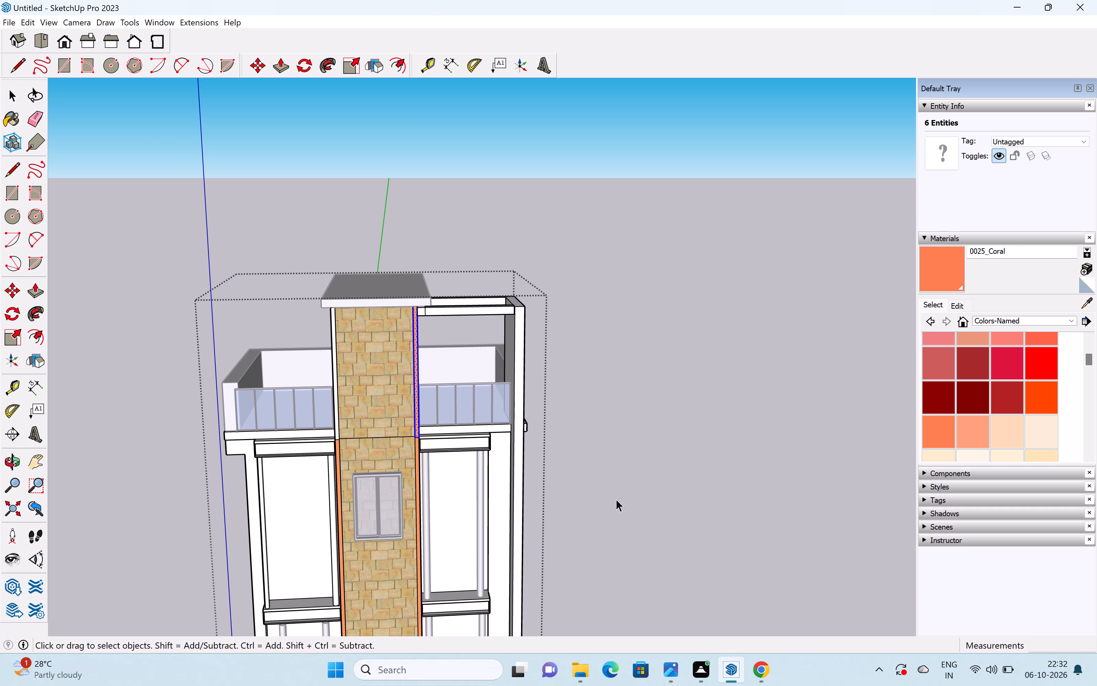
{"action": "left_click", "coordinate": [616, 498]}
{"action": "middle_click_drag", "start_coordinate": [371, 497], "coordinate": [616, 429], "text": "shift"}
{"action": "scroll", "coordinate": [560, 332], "scroll_direction": "up", "scroll_amount": 5}
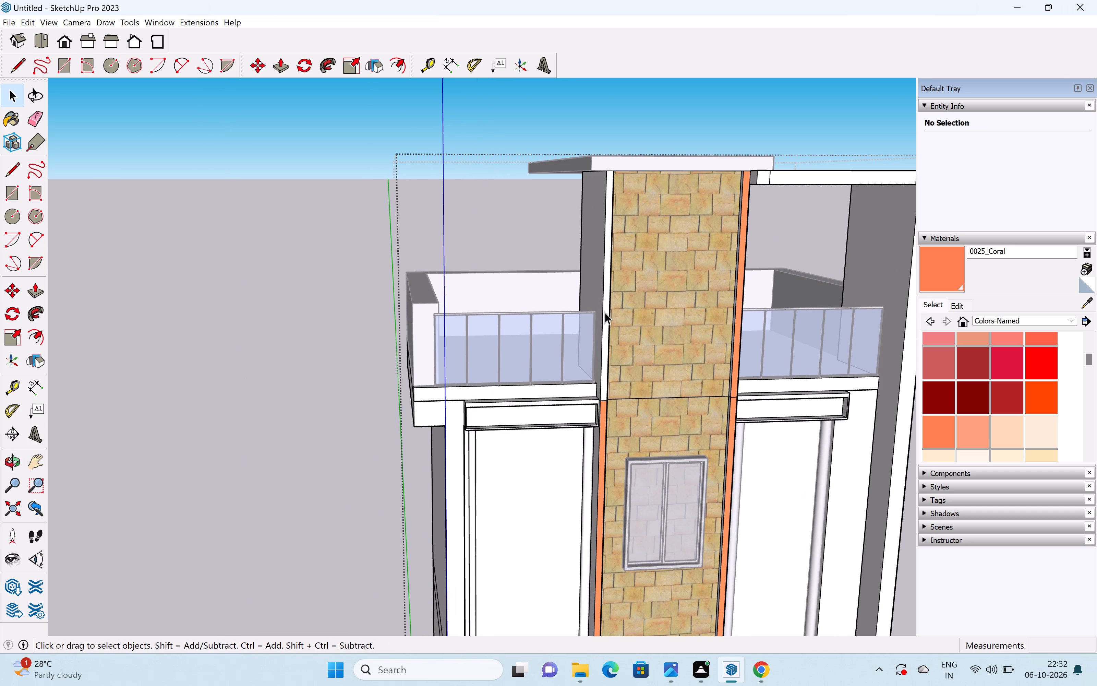
{"action": "double_click", "coordinate": [605, 316]}
{"action": "scroll", "coordinate": [605, 316], "scroll_direction": "up", "scroll_amount": 3}
{"action": "triple_click", "coordinate": [605, 316]}
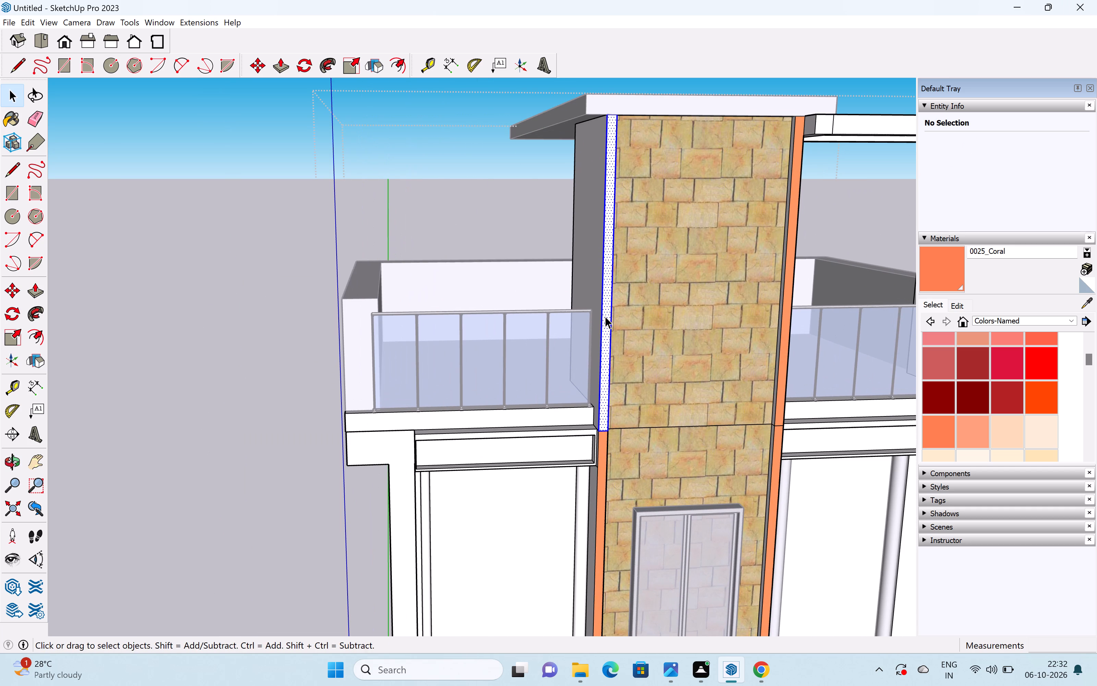
{"action": "double_click", "coordinate": [605, 316]}
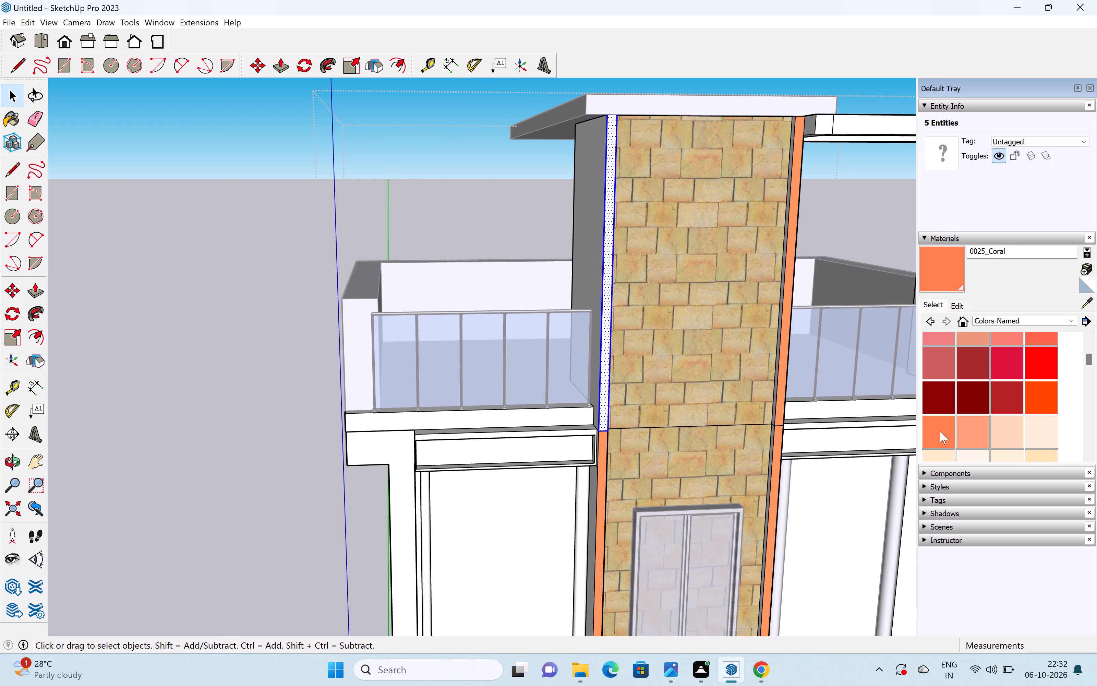
{"action": "left_click", "coordinate": [940, 431]}
{"action": "left_click", "coordinate": [937, 438]}
{"action": "left_click", "coordinate": [606, 365]}
{"action": "key", "text": "space"}
{"action": "scroll", "coordinate": [597, 351], "scroll_direction": "down", "scroll_amount": 9}
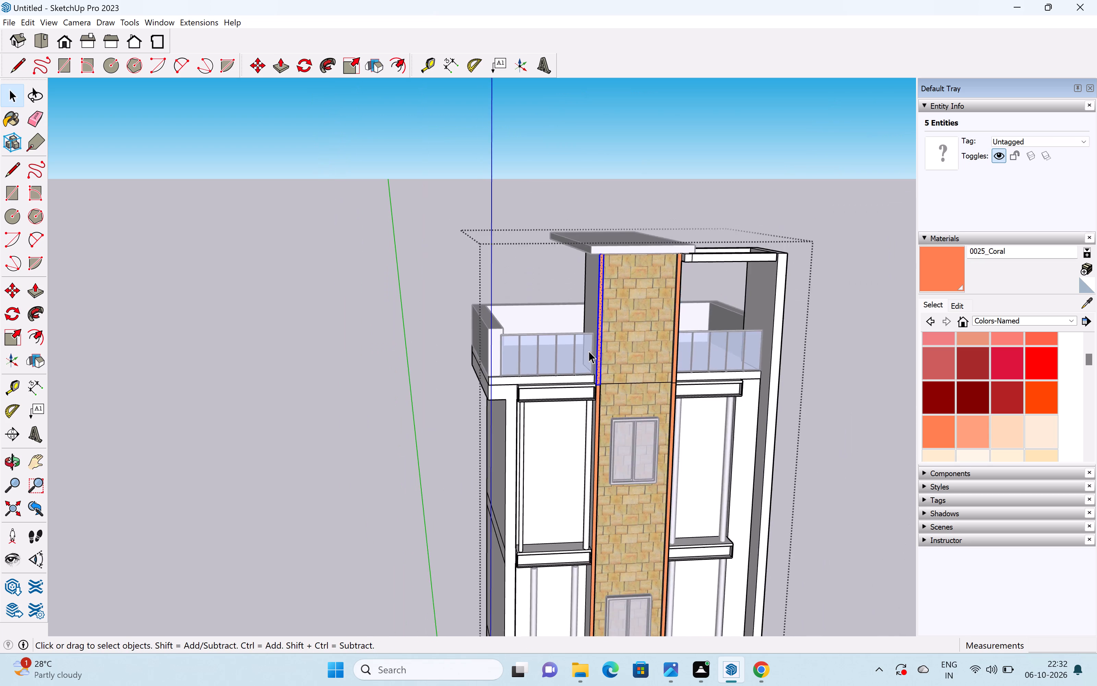
Clear the selection and leave the tower group's editing mode.
{"action": "scroll", "coordinate": [589, 351], "scroll_direction": "down", "scroll_amount": 5}
{"action": "left_click", "coordinate": [805, 342]}
{"action": "key", "text": "space"}
{"action": "middle_click_drag", "start_coordinate": [739, 348], "coordinate": [604, 378]}
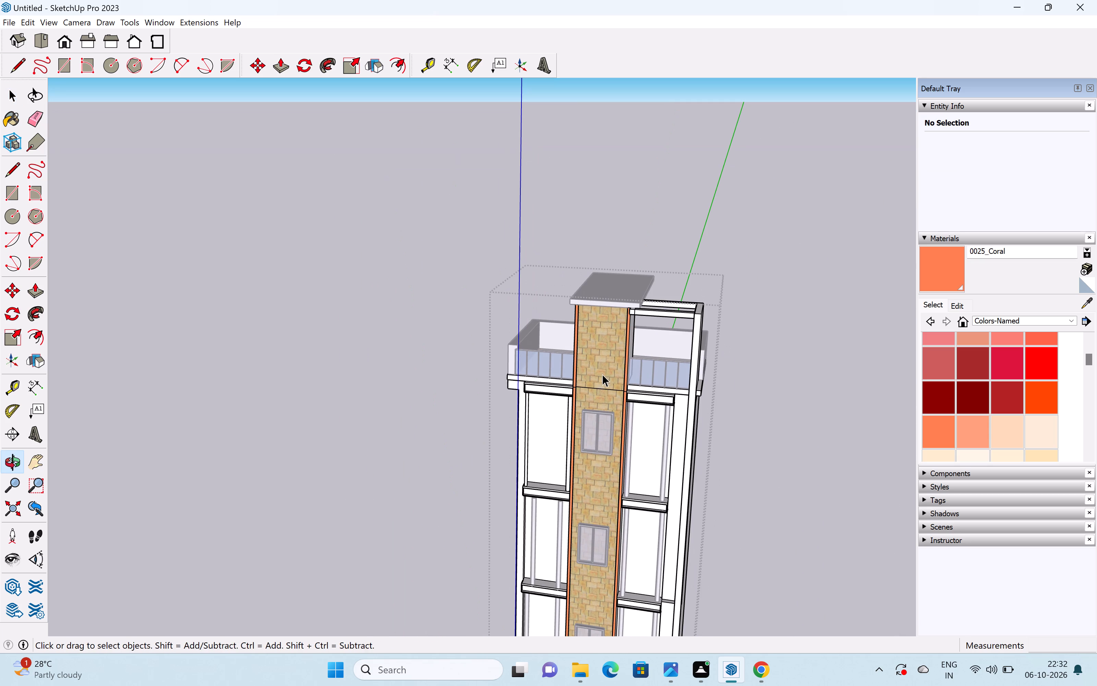
{"action": "key", "text": "Escape"}
{"action": "left_click", "coordinate": [794, 404]}
{"action": "middle_click_drag", "start_coordinate": [697, 432], "coordinate": [726, 368]}
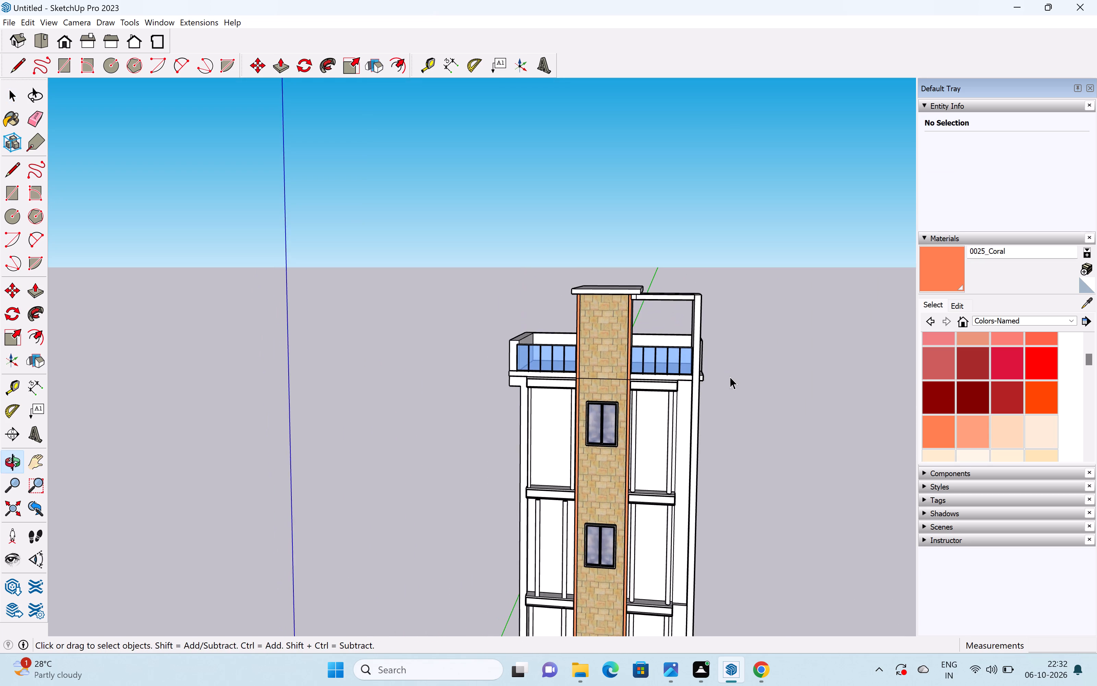
{"action": "scroll", "coordinate": [731, 381], "scroll_direction": "down", "scroll_amount": 3}
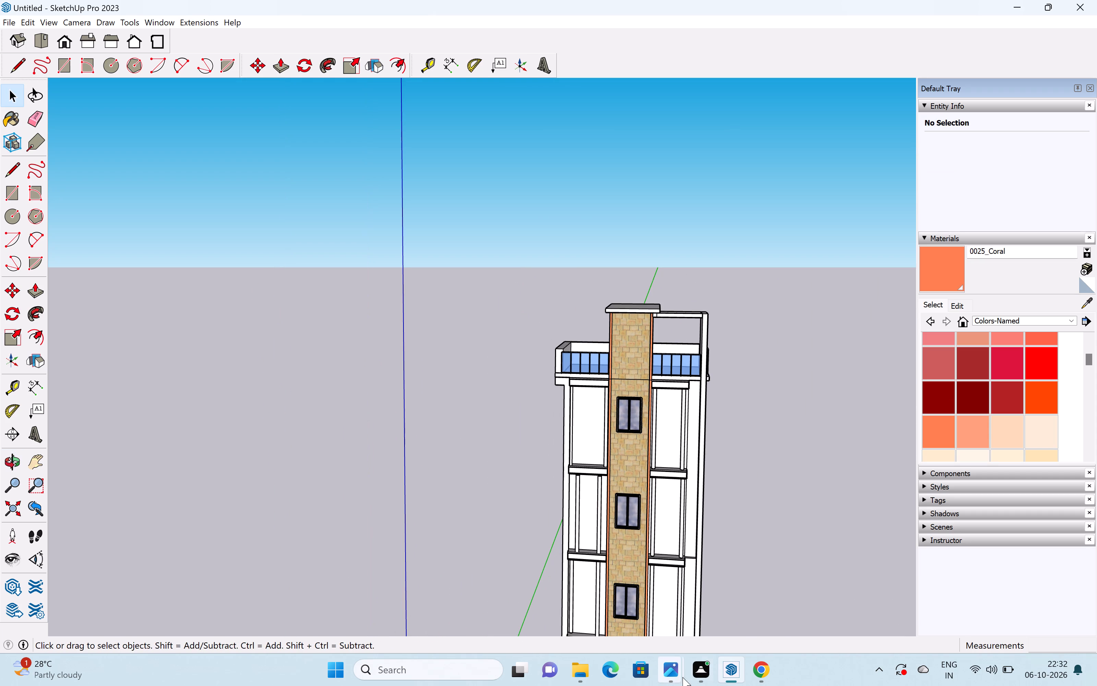
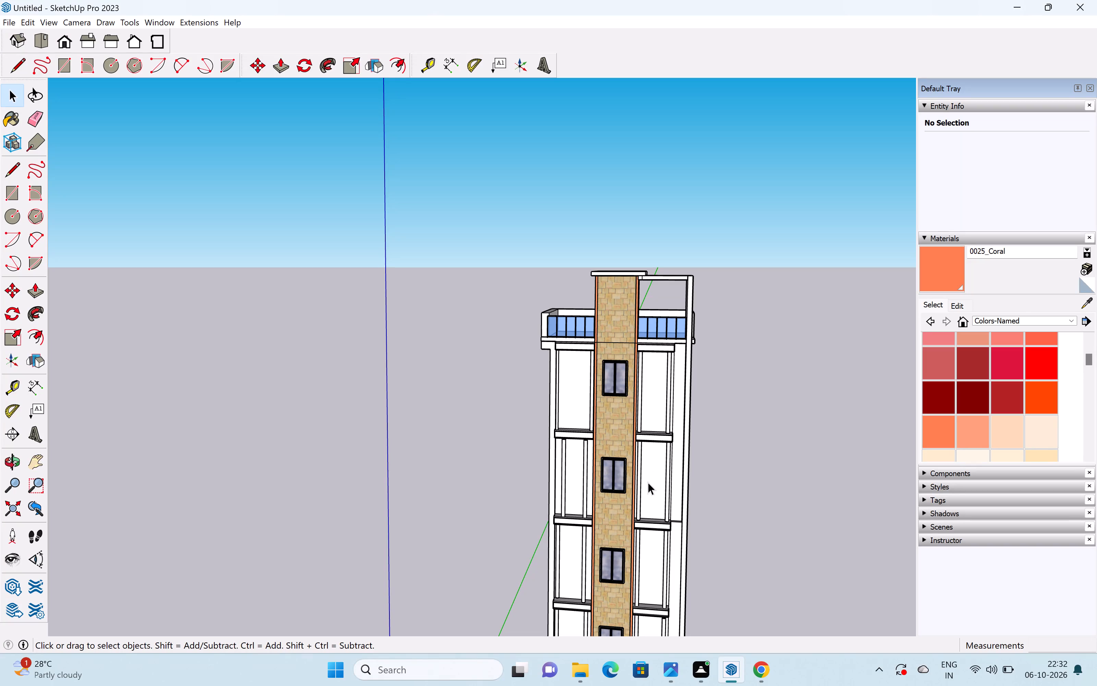
Import the Doors model from the Downloads folder and place it on the open ground beside the tower's base.
{"action": "middle_click_drag", "start_coordinate": [678, 461], "coordinate": [627, 362], "text": "shift"}
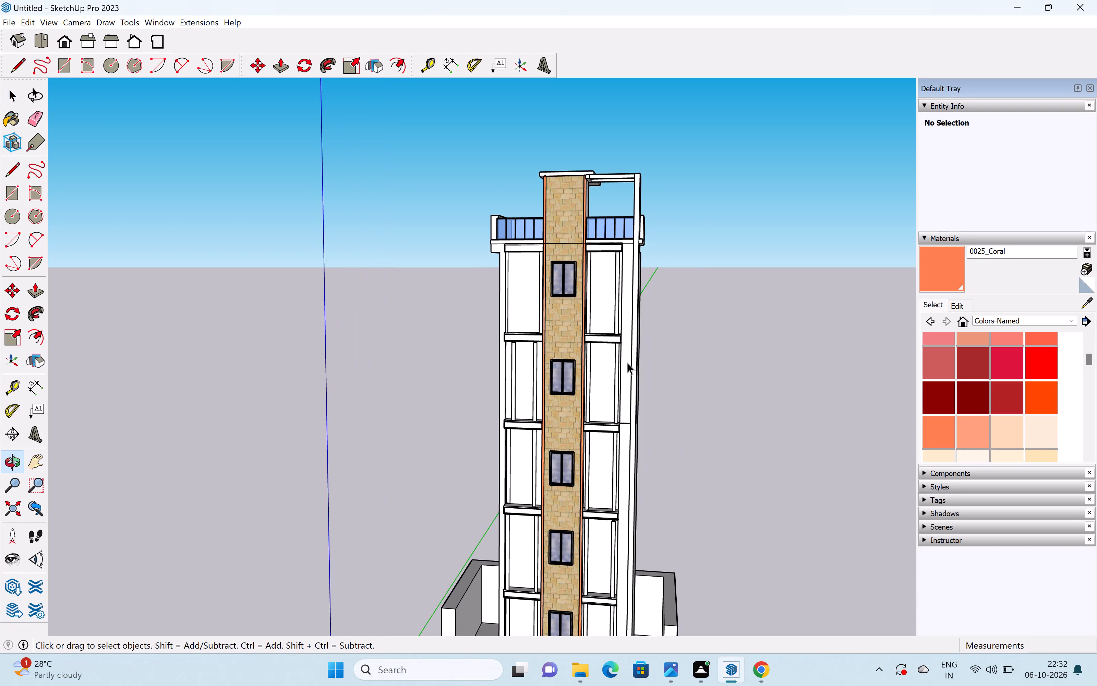
{"action": "scroll", "coordinate": [635, 366], "scroll_direction": "down", "scroll_amount": 5}
{"action": "scroll", "coordinate": [598, 539], "scroll_direction": "up", "scroll_amount": 6}
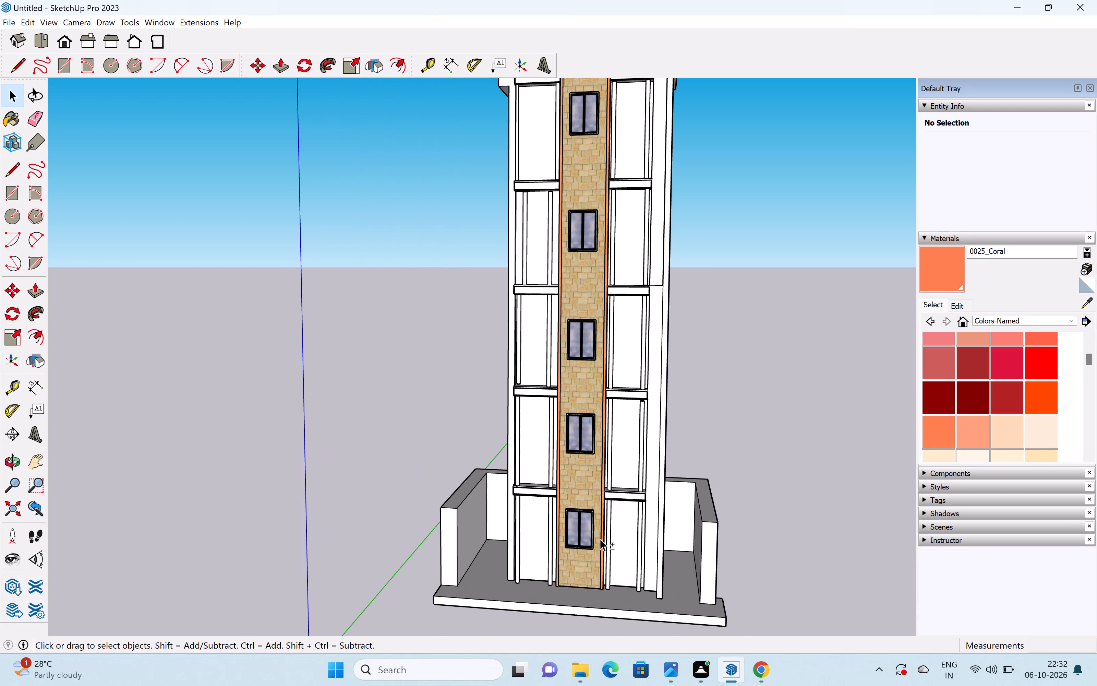
{"action": "middle_click_drag", "start_coordinate": [600, 539], "coordinate": [614, 492], "text": "shift"}
{"action": "scroll", "coordinate": [556, 498], "scroll_direction": "up", "scroll_amount": 4}
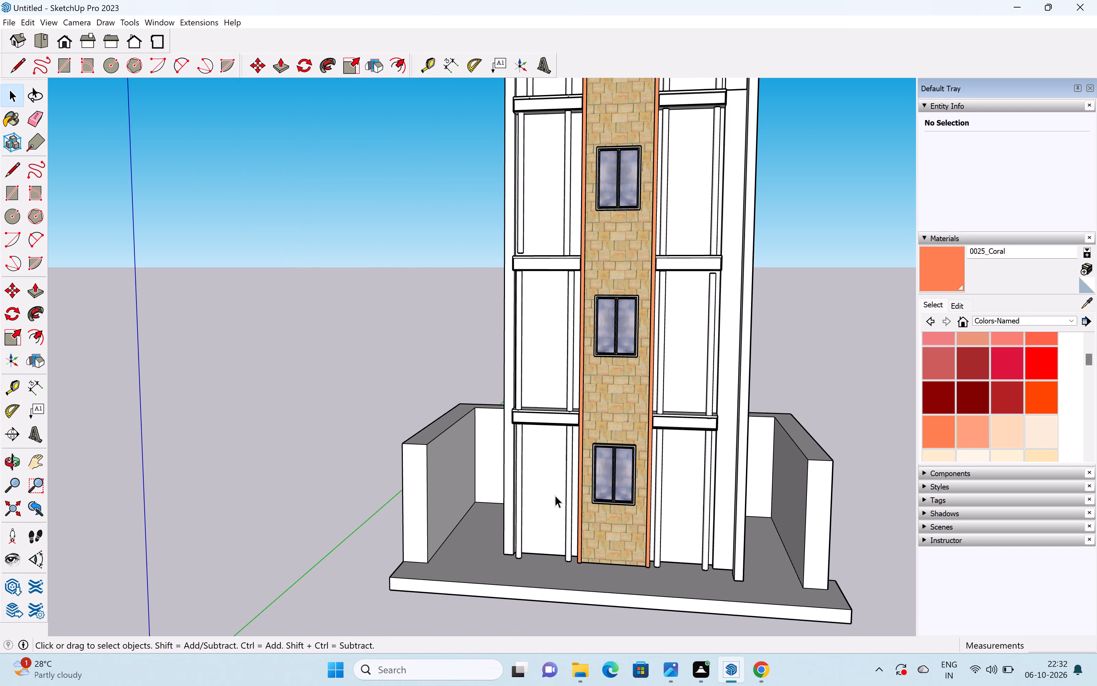
{"action": "scroll", "coordinate": [562, 503], "scroll_direction": "up", "scroll_amount": 3}
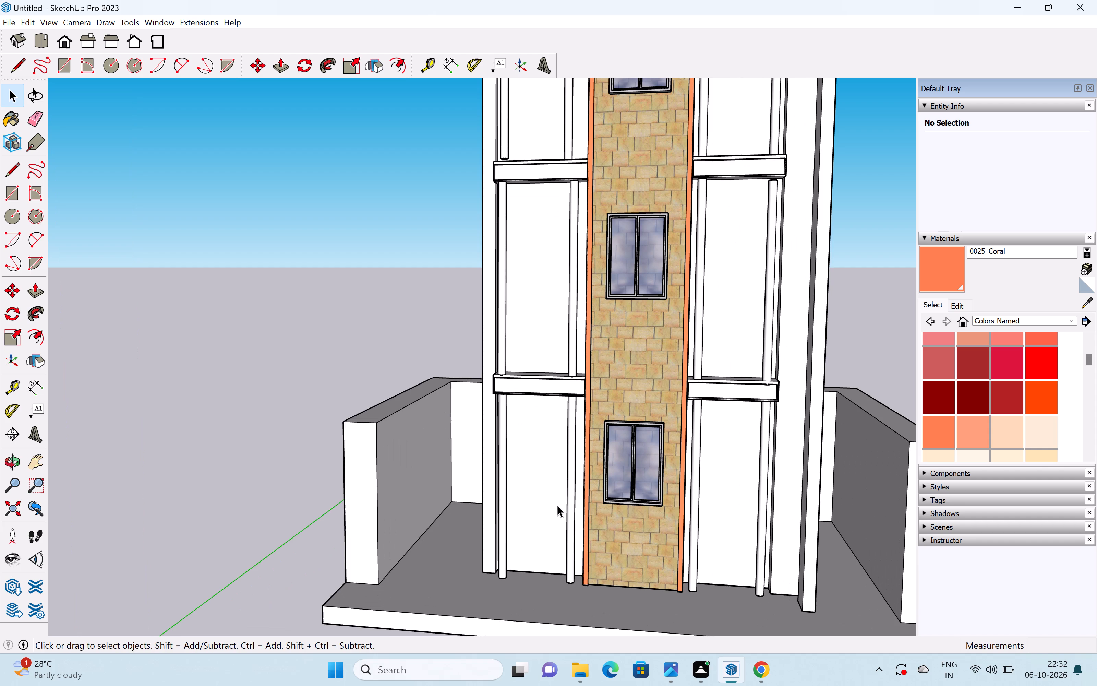
{"action": "middle_click_drag", "start_coordinate": [559, 507], "coordinate": [582, 523]}
{"action": "left_click", "coordinate": [12, 22]}
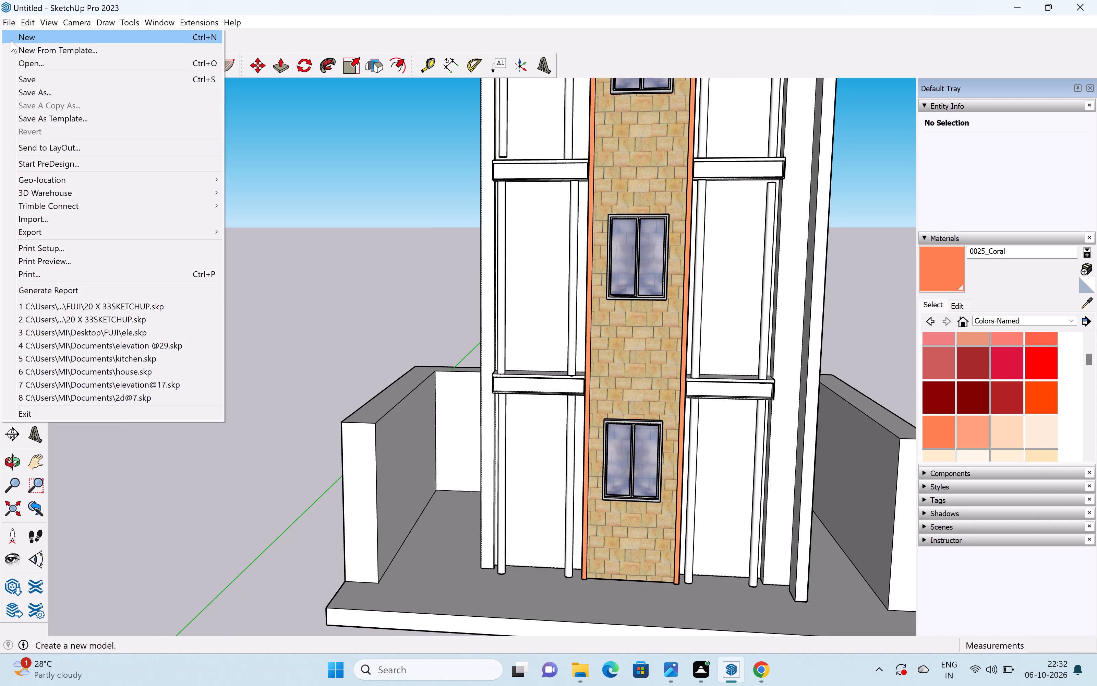
{"action": "left_click", "coordinate": [50, 221]}
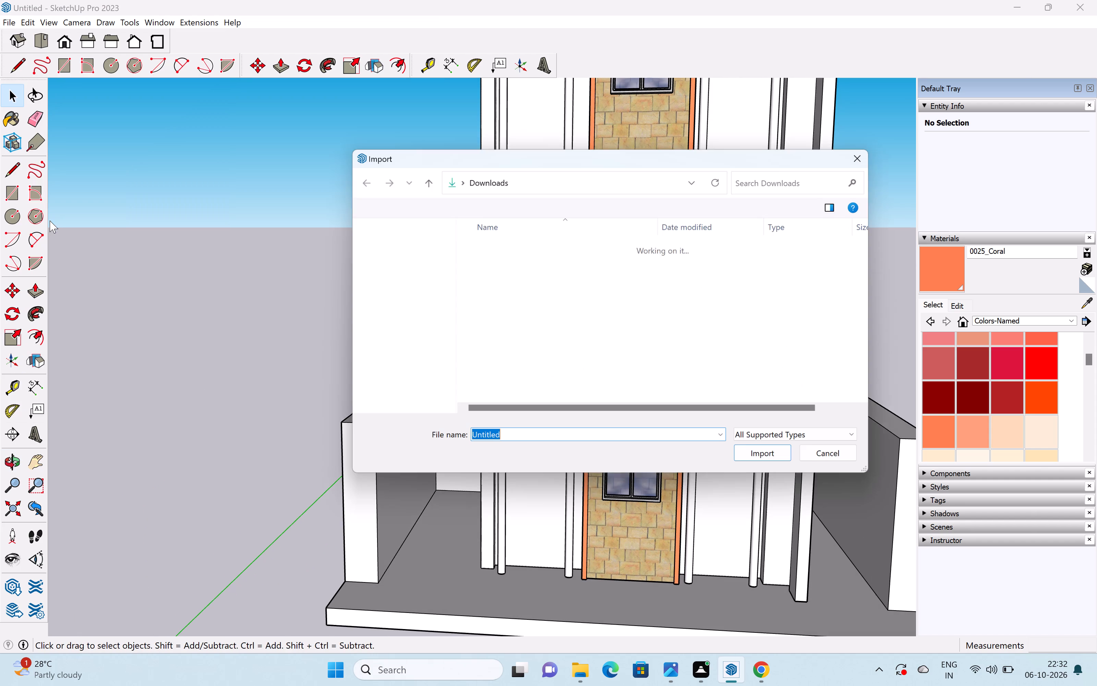
{"action": "scroll", "coordinate": [471, 300], "scroll_direction": "down", "scroll_amount": 1}
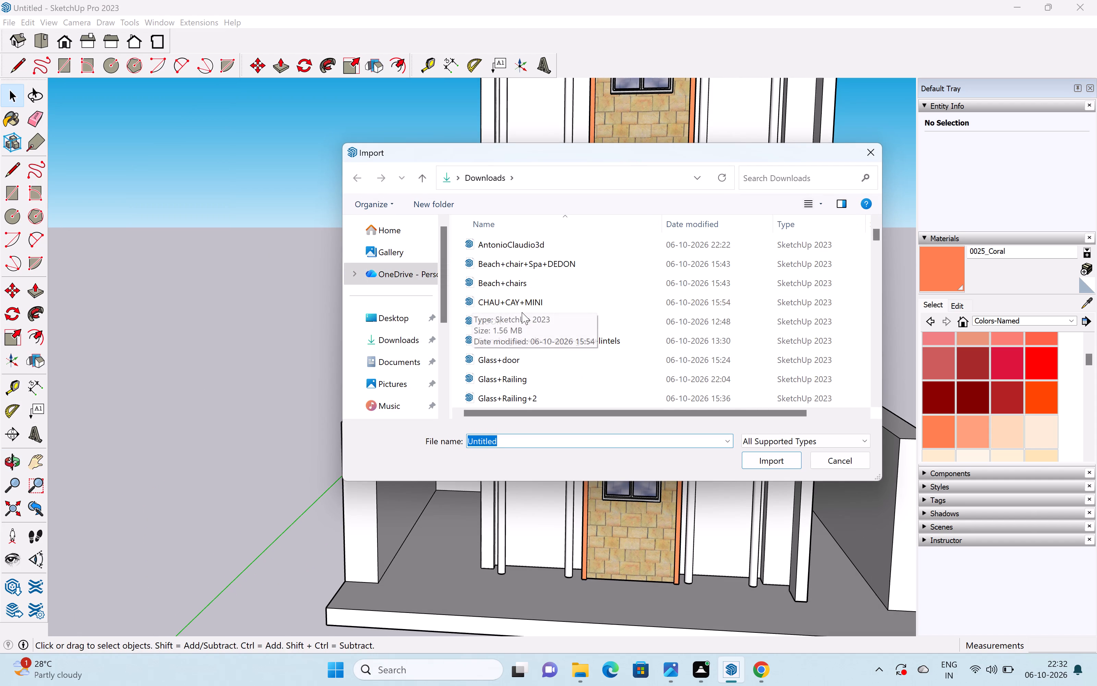
{"action": "scroll", "coordinate": [522, 313], "scroll_direction": "down", "scroll_amount": 2}
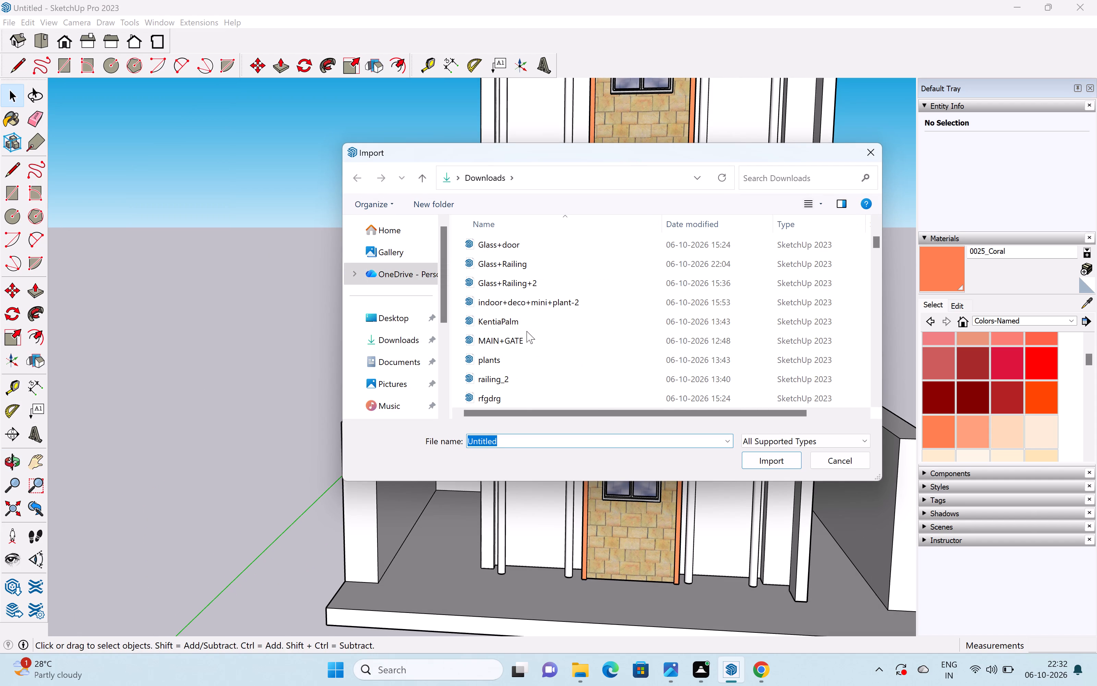
{"action": "scroll", "coordinate": [520, 315], "scroll_direction": "down", "scroll_amount": 4}
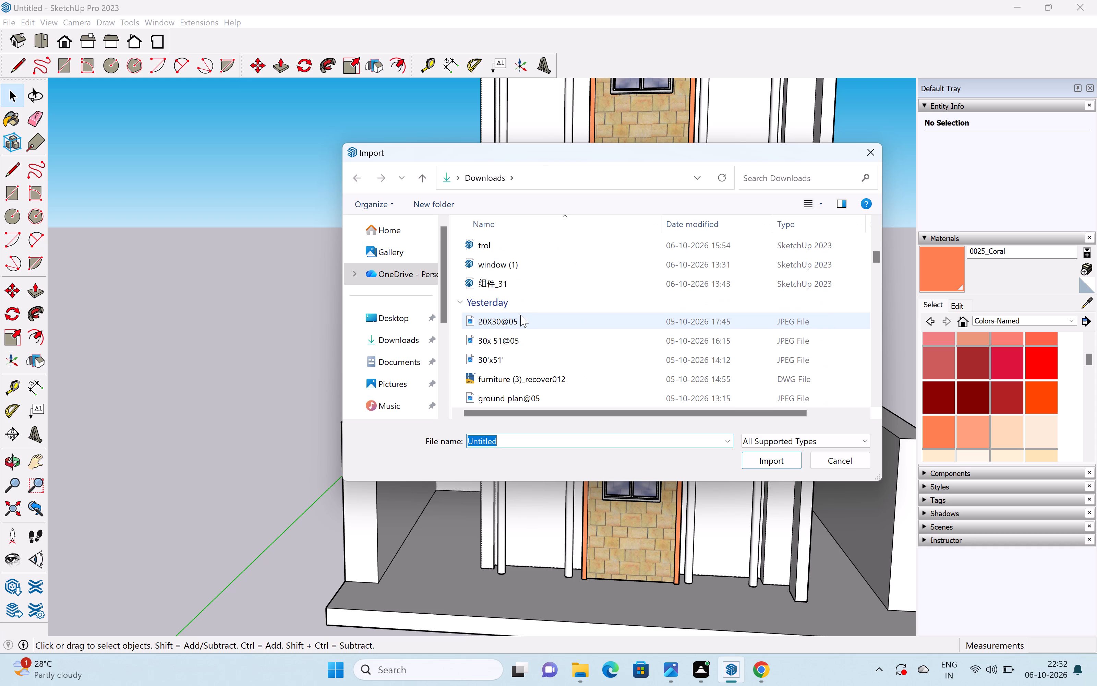
{"action": "scroll", "coordinate": [519, 314], "scroll_direction": "up", "scroll_amount": 4}
{"action": "scroll", "coordinate": [519, 314], "scroll_direction": "down", "scroll_amount": 19}
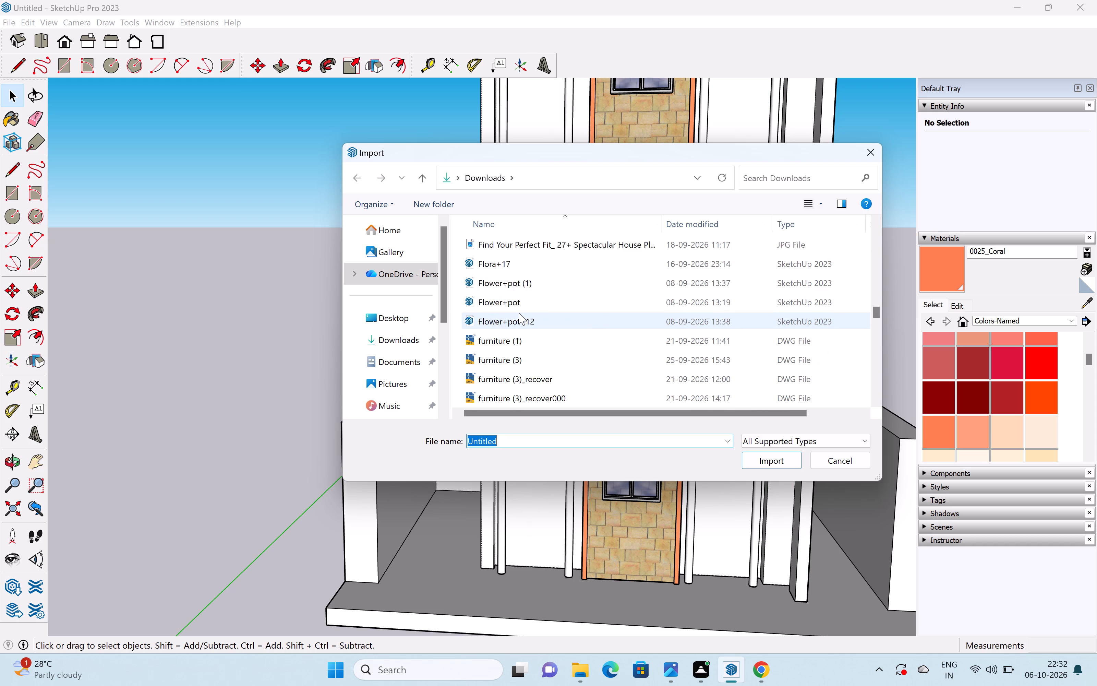
{"action": "scroll", "coordinate": [519, 313], "scroll_direction": "down", "scroll_amount": 1}
{"action": "scroll", "coordinate": [516, 311], "scroll_direction": "up", "scroll_amount": 5}
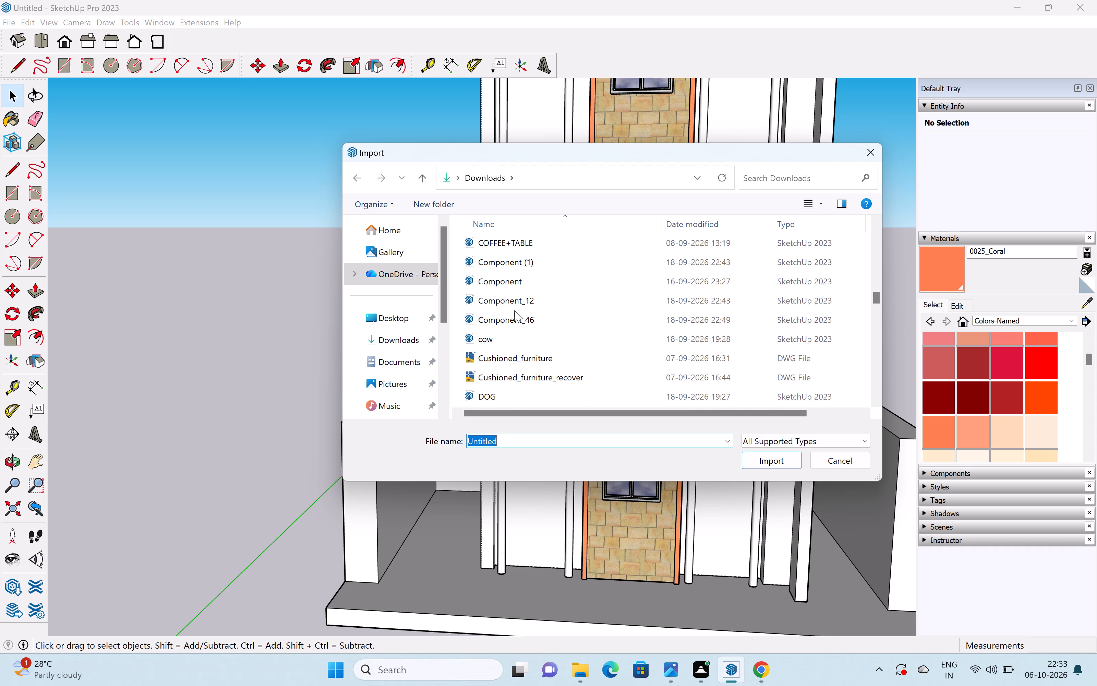
{"action": "scroll", "coordinate": [514, 310], "scroll_direction": "up", "scroll_amount": 2}
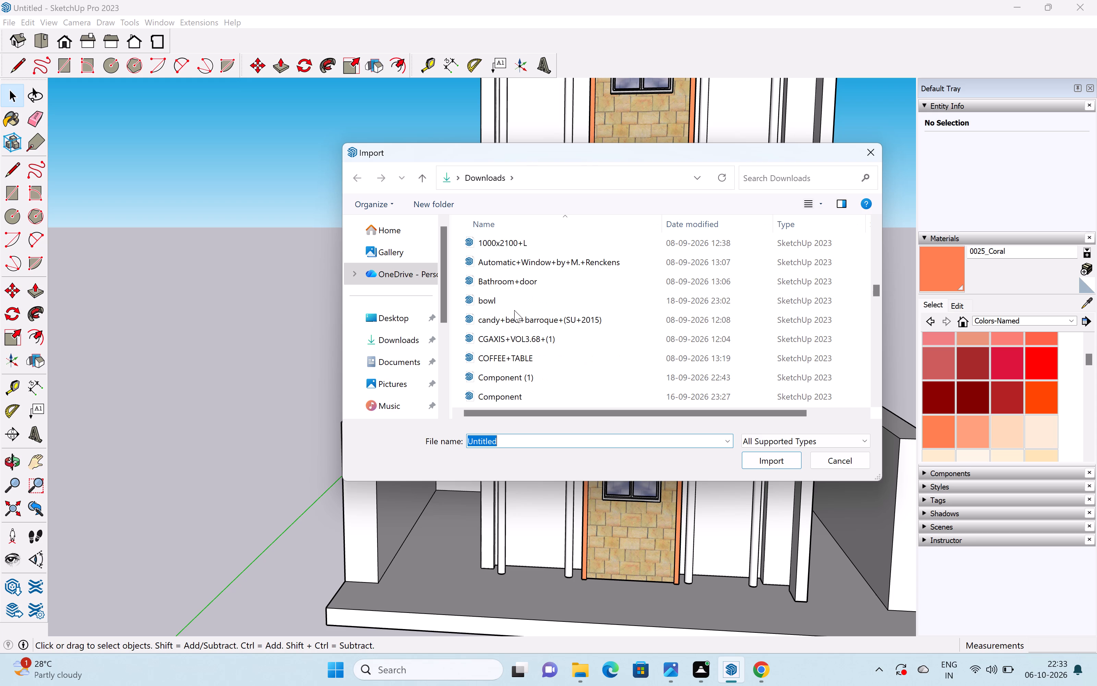
{"action": "scroll", "coordinate": [514, 310], "scroll_direction": "up", "scroll_amount": 2}
{"action": "scroll", "coordinate": [514, 310], "scroll_direction": "down", "scroll_amount": 5}
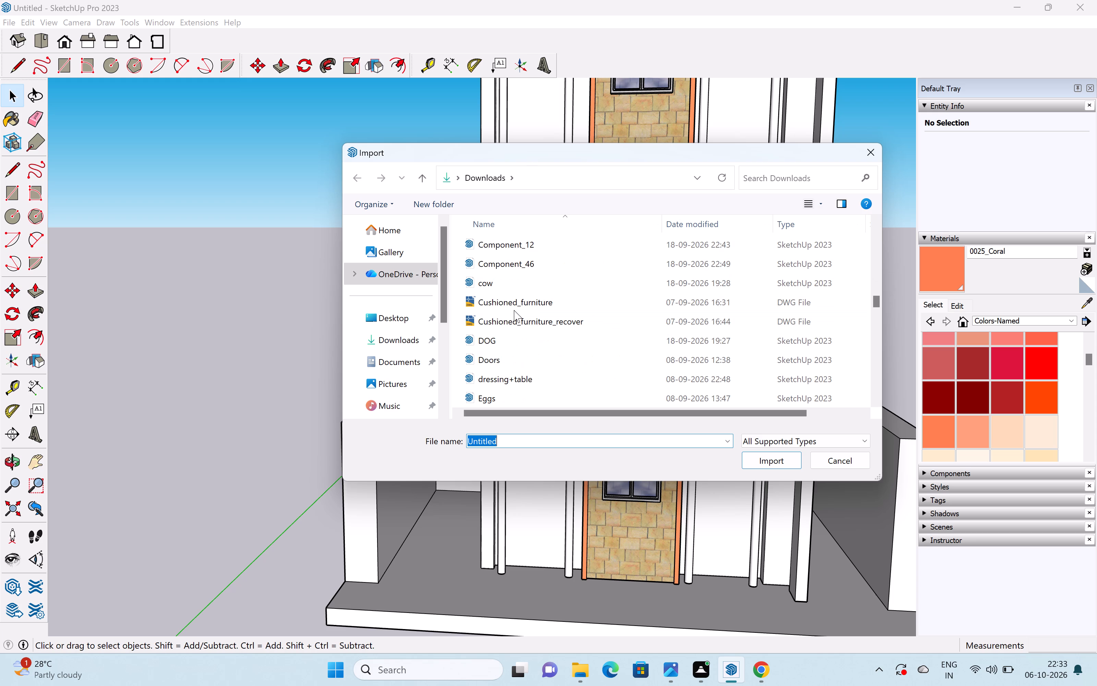
{"action": "scroll", "coordinate": [497, 361], "scroll_direction": "down", "scroll_amount": 2}
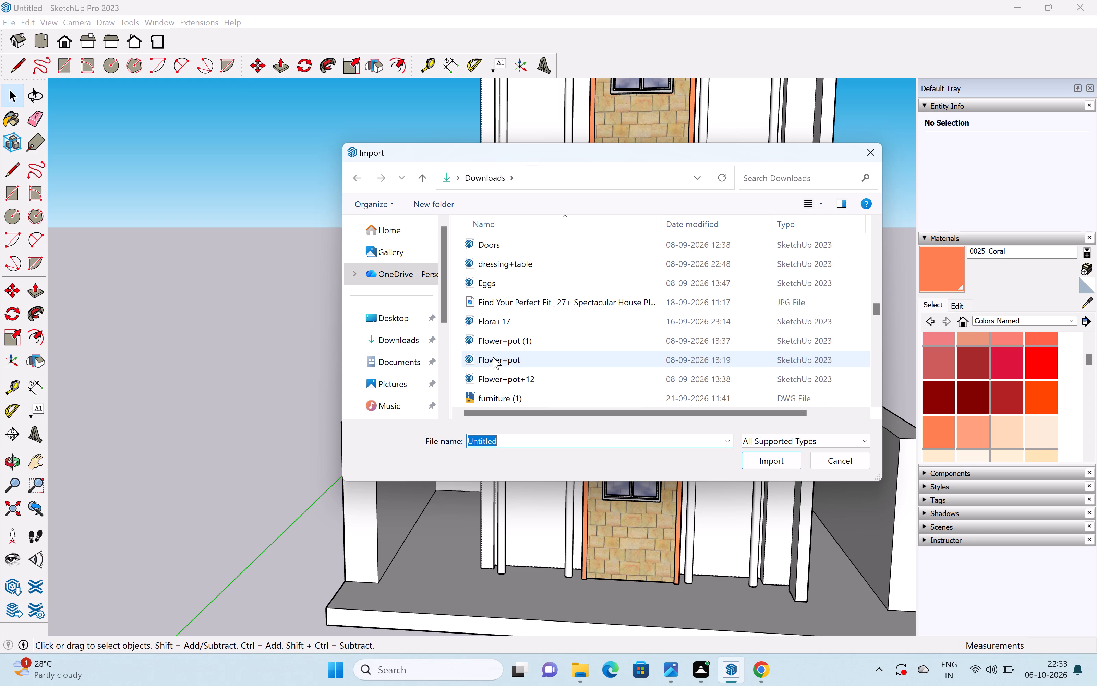
{"action": "scroll", "coordinate": [493, 357], "scroll_direction": "down", "scroll_amount": 5}
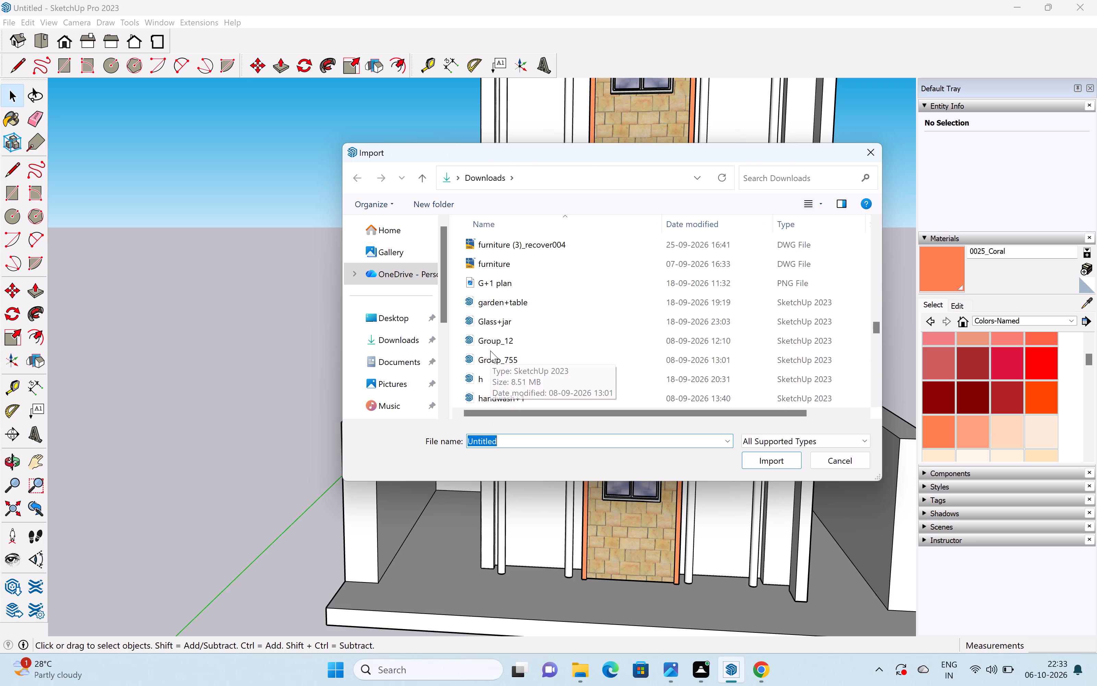
{"action": "scroll", "coordinate": [490, 351], "scroll_direction": "down", "scroll_amount": 4}
{"action": "scroll", "coordinate": [489, 348], "scroll_direction": "up", "scroll_amount": 1}
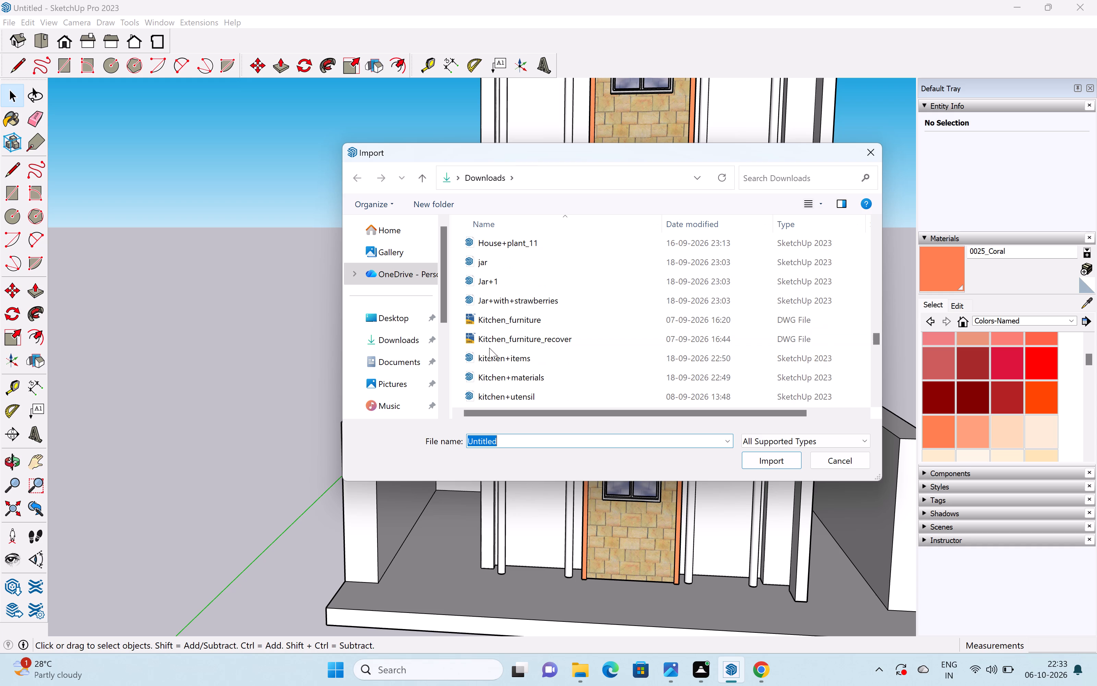
{"action": "scroll", "coordinate": [489, 348], "scroll_direction": "down", "scroll_amount": 7}
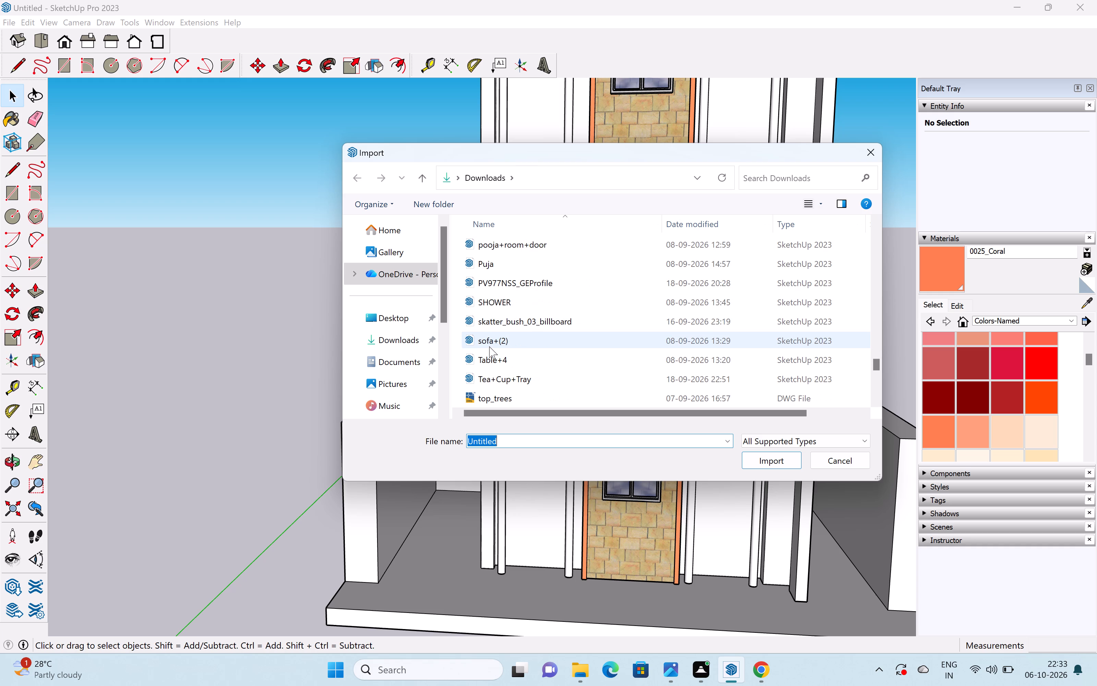
{"action": "scroll", "coordinate": [489, 346], "scroll_direction": "down", "scroll_amount": 4}
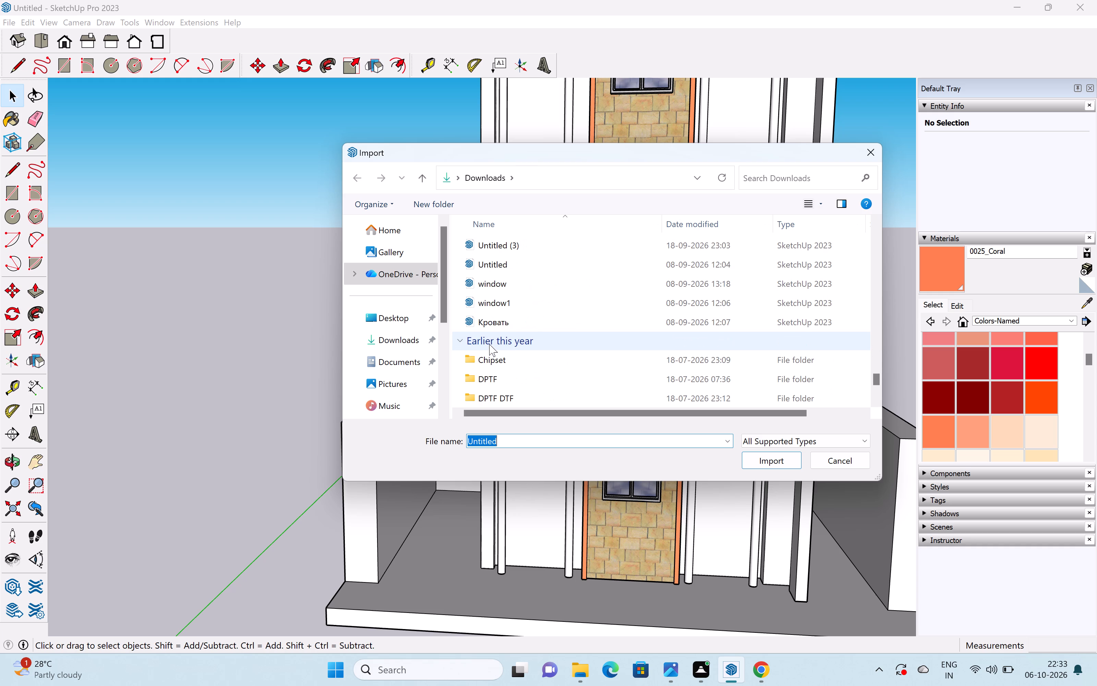
{"action": "scroll", "coordinate": [489, 344], "scroll_direction": "up", "scroll_amount": 8}
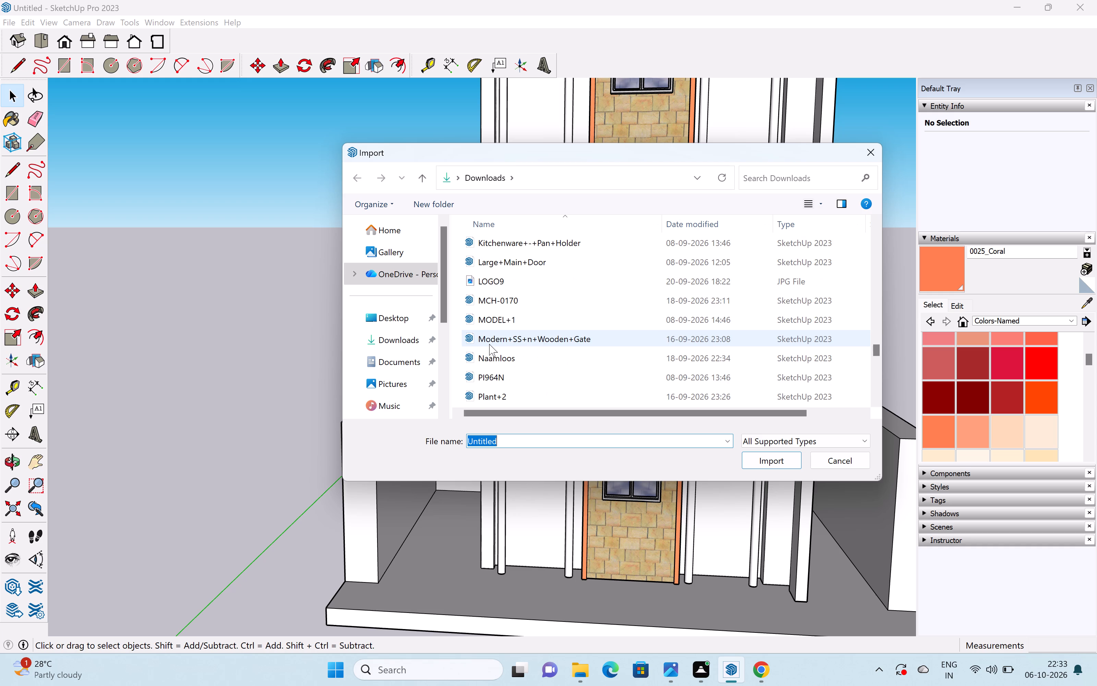
{"action": "scroll", "coordinate": [489, 341], "scroll_direction": "up", "scroll_amount": 9}
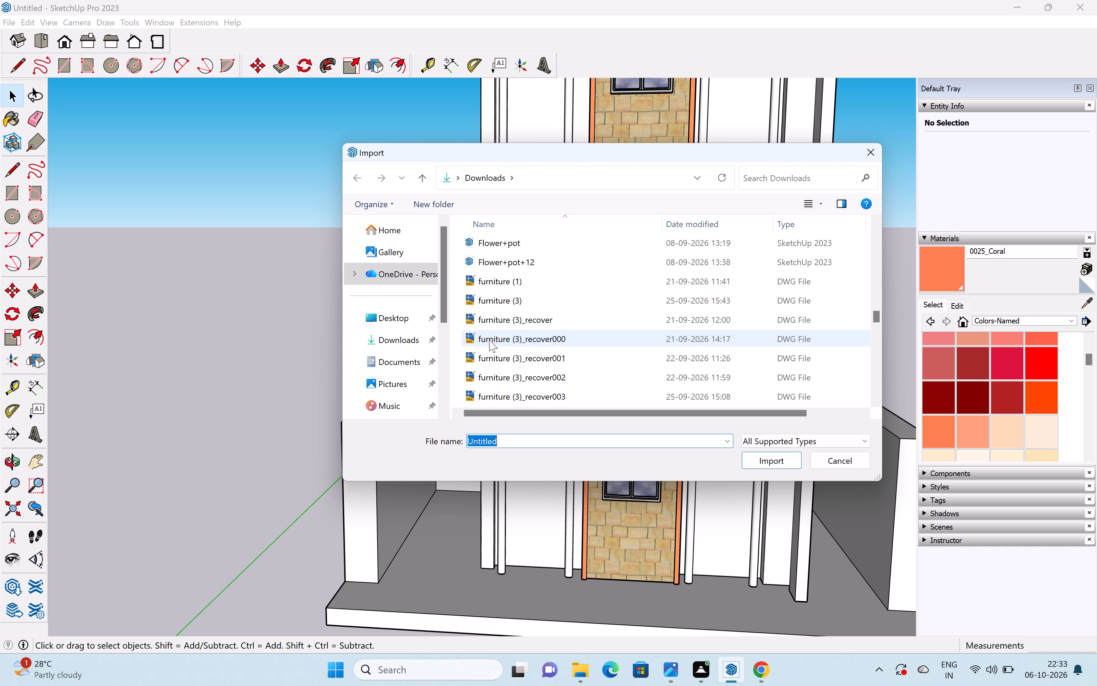
{"action": "scroll", "coordinate": [489, 340], "scroll_direction": "up", "scroll_amount": 4}
{"action": "scroll", "coordinate": [490, 338], "scroll_direction": "down", "scroll_amount": 1}
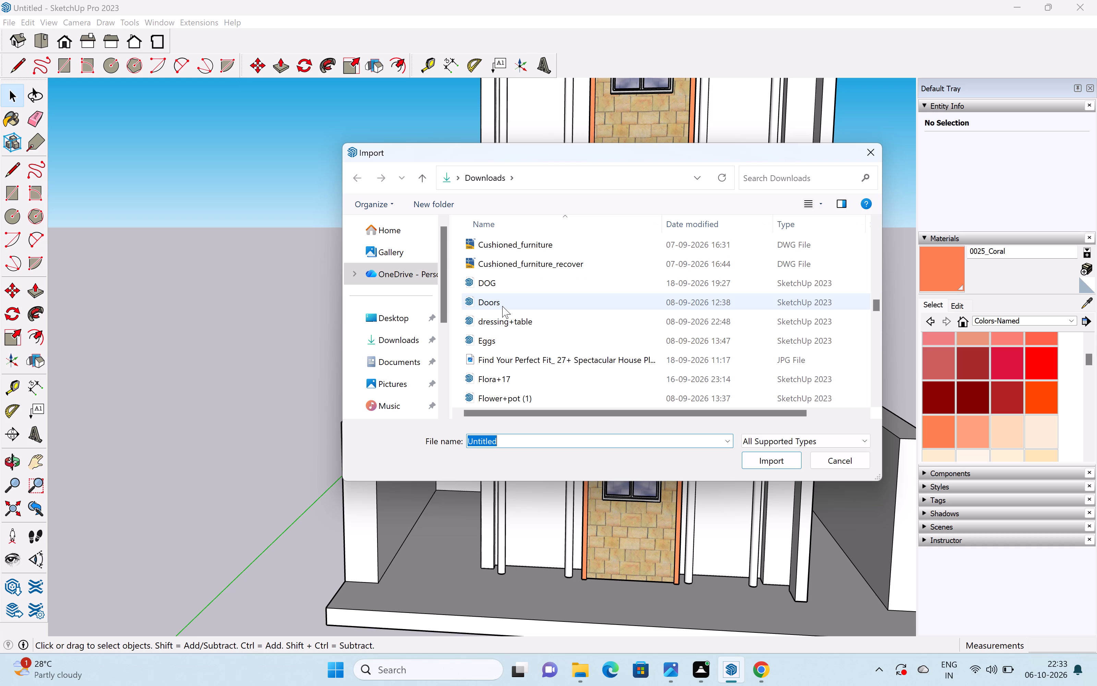
{"action": "left_click", "coordinate": [502, 306]}
{"action": "left_click", "coordinate": [773, 462]}
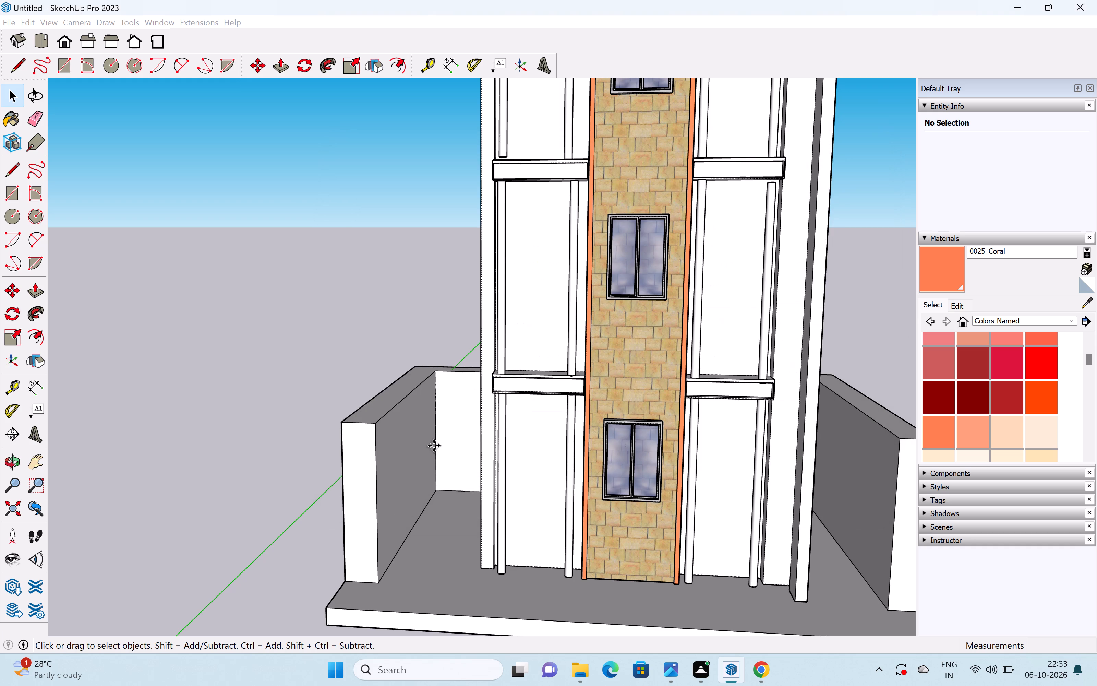
{"action": "scroll", "coordinate": [427, 443], "scroll_direction": "down", "scroll_amount": 2}
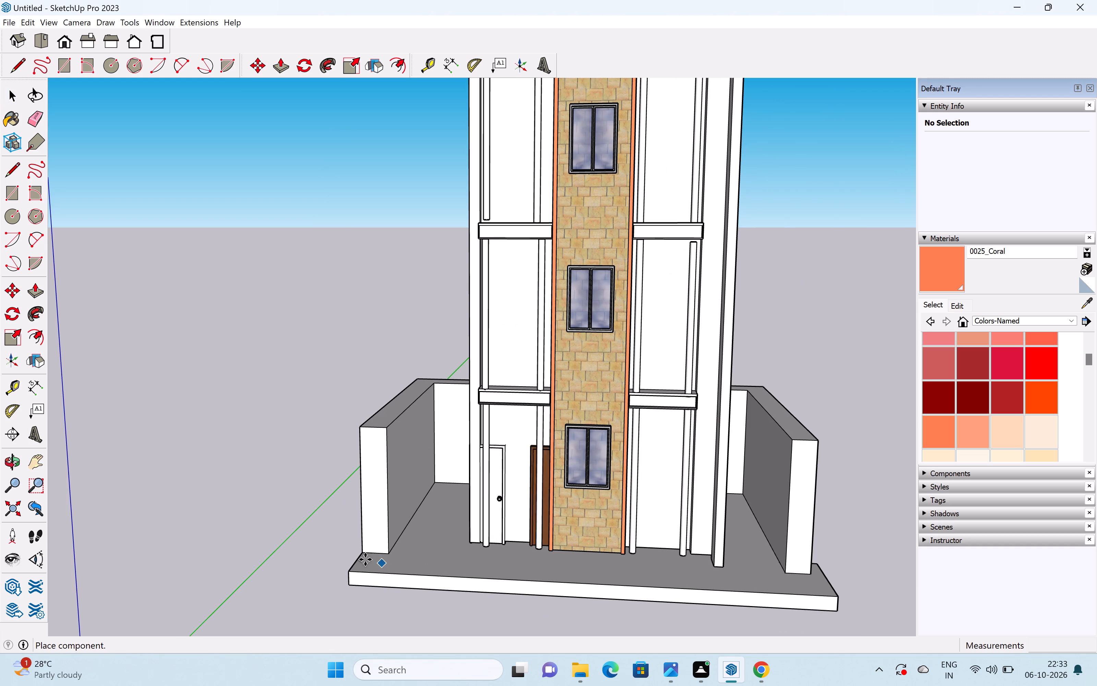
{"action": "left_click", "coordinate": [134, 531]}
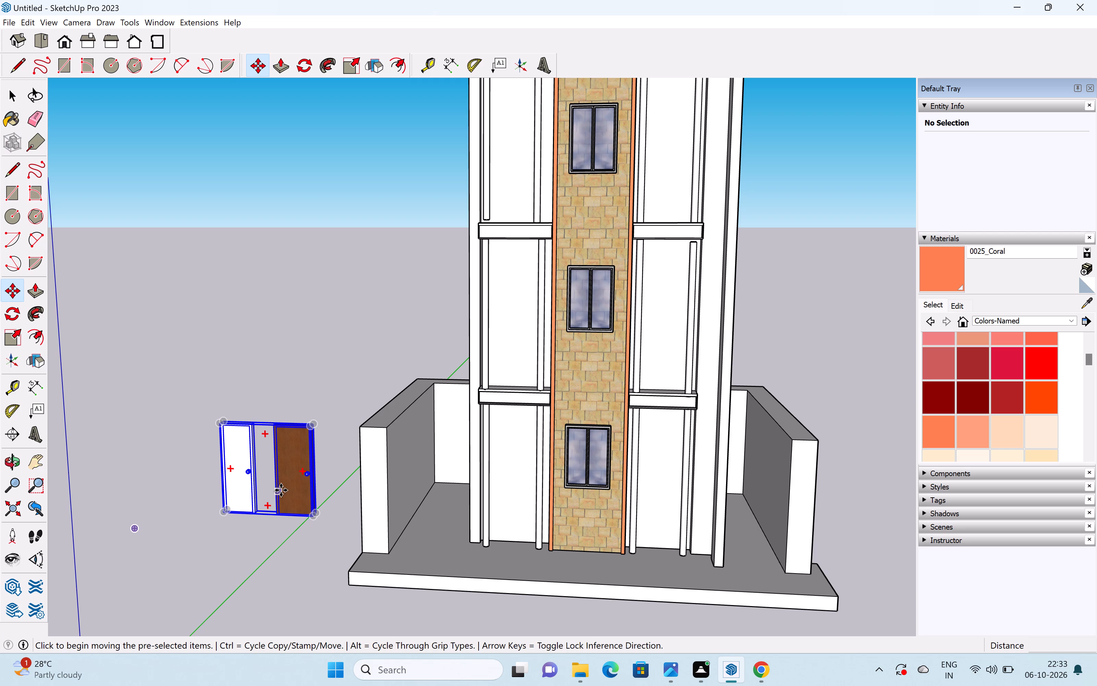
Explode the imported Doors component into separate door objects.
{"action": "middle_click_drag", "start_coordinate": [280, 488], "coordinate": [430, 465], "text": "shift"}
{"action": "key", "text": "space"}
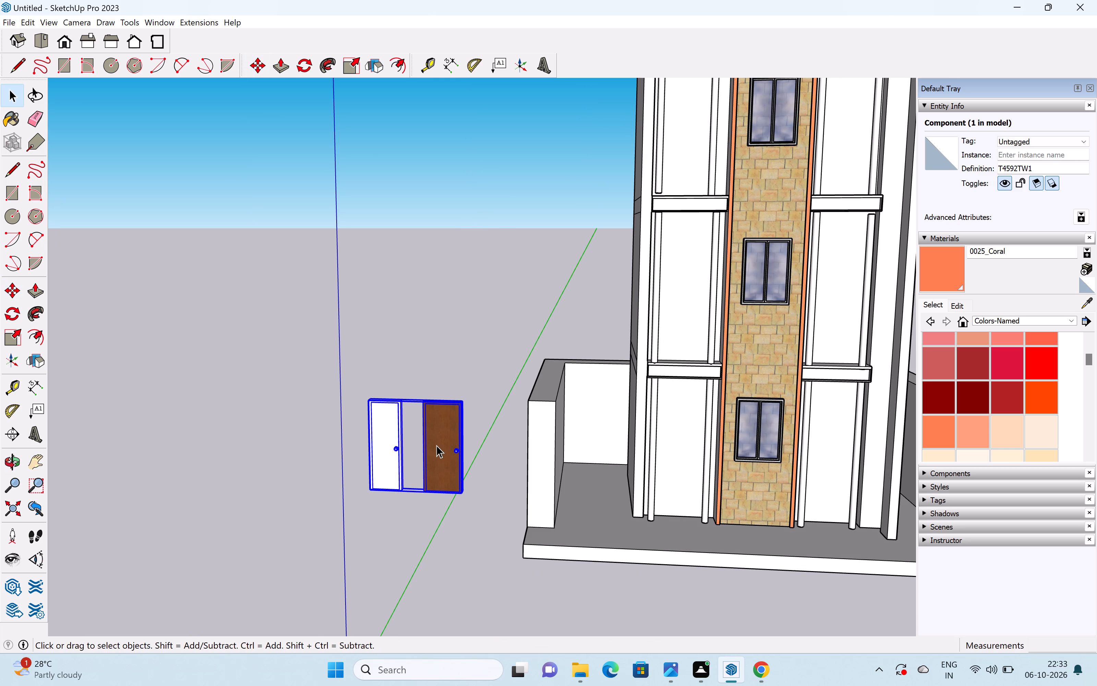
{"action": "right_click", "coordinate": [436, 445]}
{"action": "left_click", "coordinate": [511, 252]}
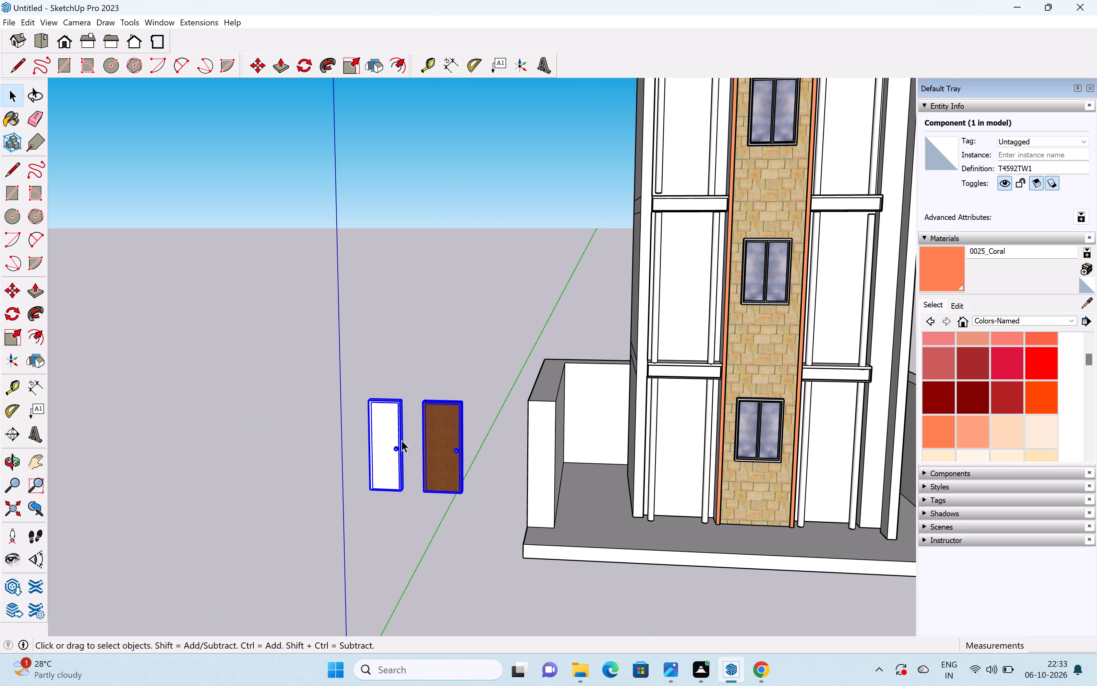
Move the brown wooden door about 14' 10" onto the base slab, in front of the ground-floor bay left of the stone strip.
{"action": "left_click", "coordinate": [446, 455]}
{"action": "key", "text": "m"}
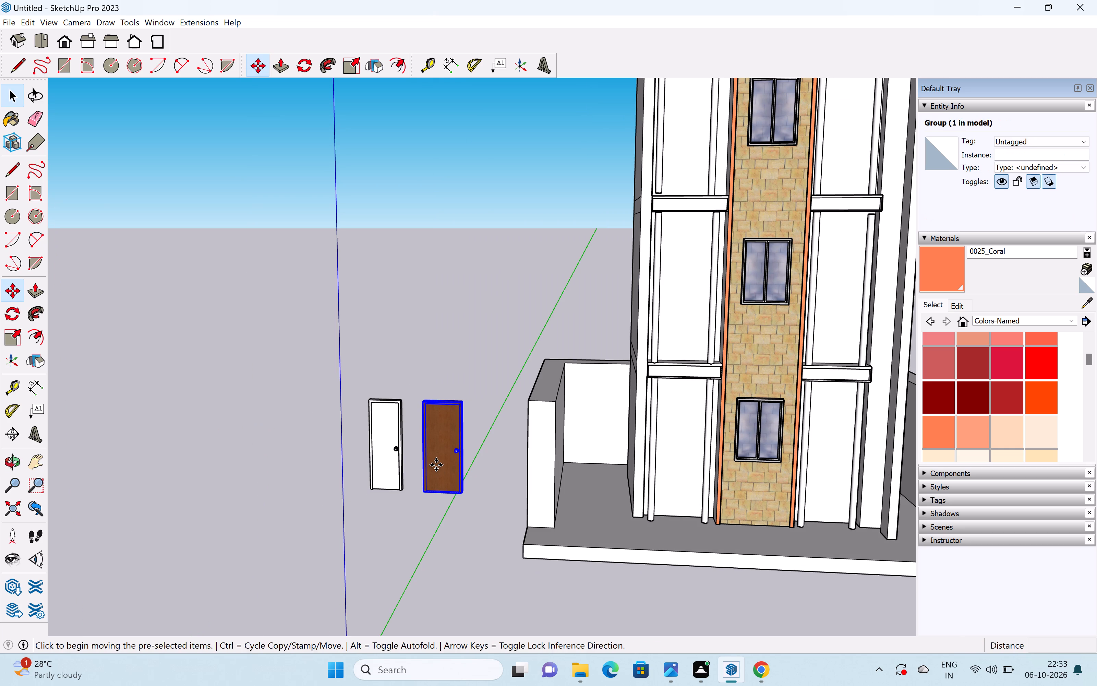
{"action": "left_click", "coordinate": [436, 465]}
{"action": "scroll", "coordinate": [683, 490], "scroll_direction": "up", "scroll_amount": 5}
{"action": "middle_click_drag", "start_coordinate": [611, 509], "coordinate": [606, 511]}
{"action": "scroll", "coordinate": [661, 499], "scroll_direction": "up", "scroll_amount": 6}
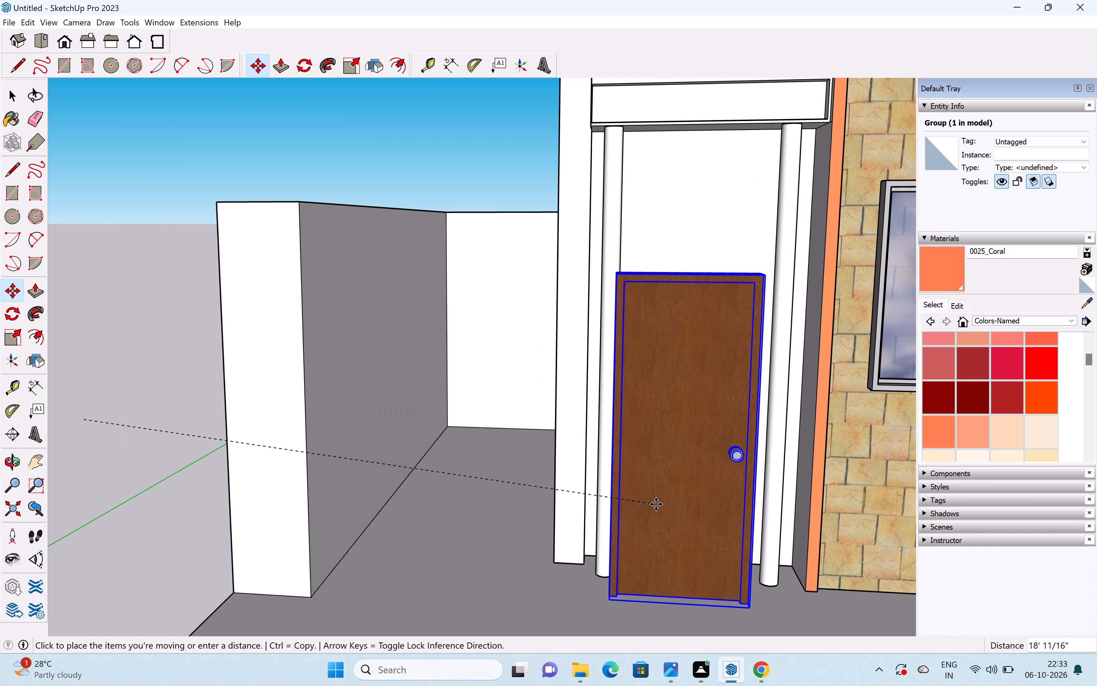
{"action": "scroll", "coordinate": [656, 504], "scroll_direction": "up", "scroll_amount": 5}
{"action": "scroll", "coordinate": [627, 509], "scroll_direction": "down", "scroll_amount": 6}
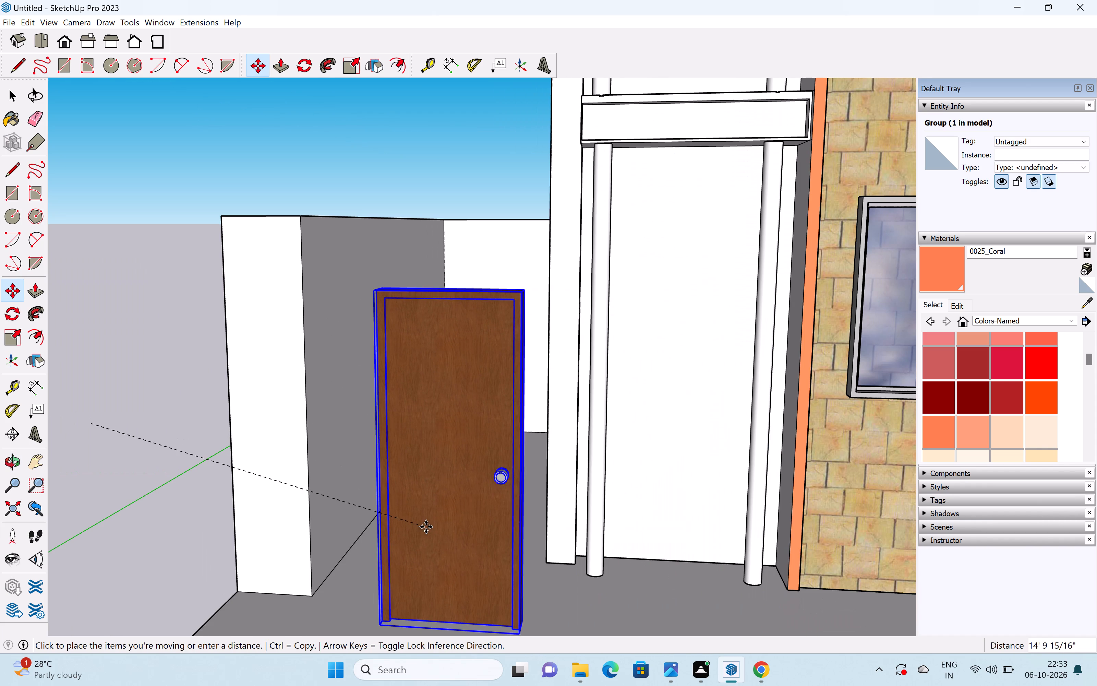
{"action": "left_click", "coordinate": [427, 527]}
{"action": "key", "text": "space"}
Delete the two round columns of the ground-floor bay left of the stone strip, along with their leftover circles on the floor.
{"action": "left_click", "coordinate": [599, 534]}
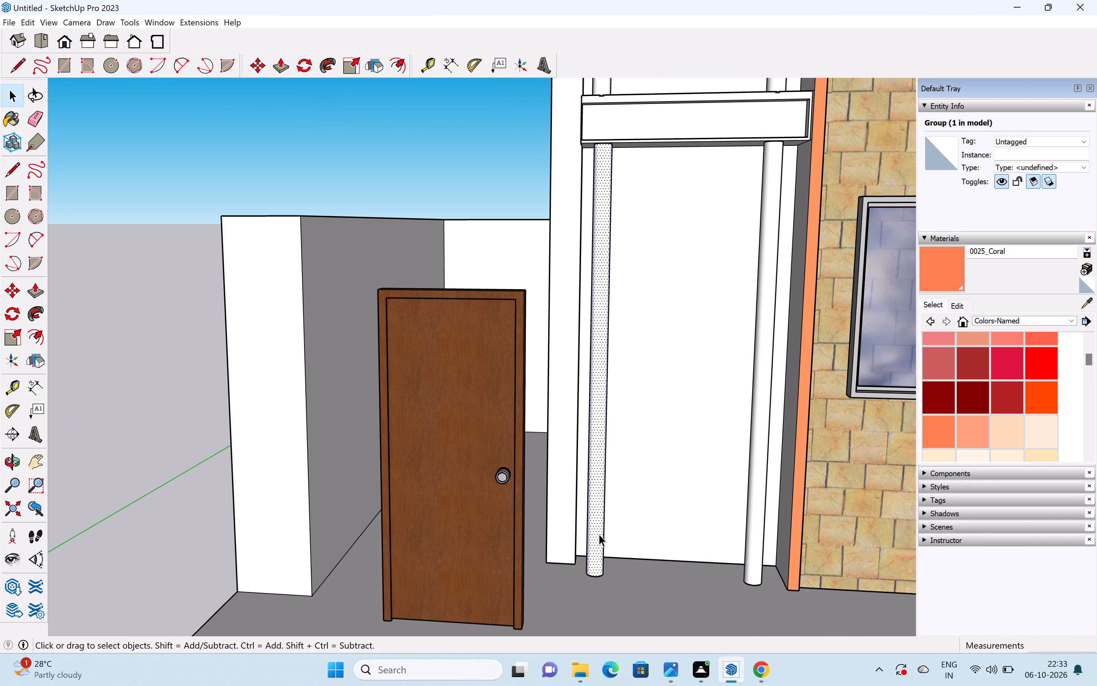
{"action": "key", "text": "Delete"}
{"action": "left_click", "coordinate": [757, 534]}
{"action": "key", "text": "Delete"}
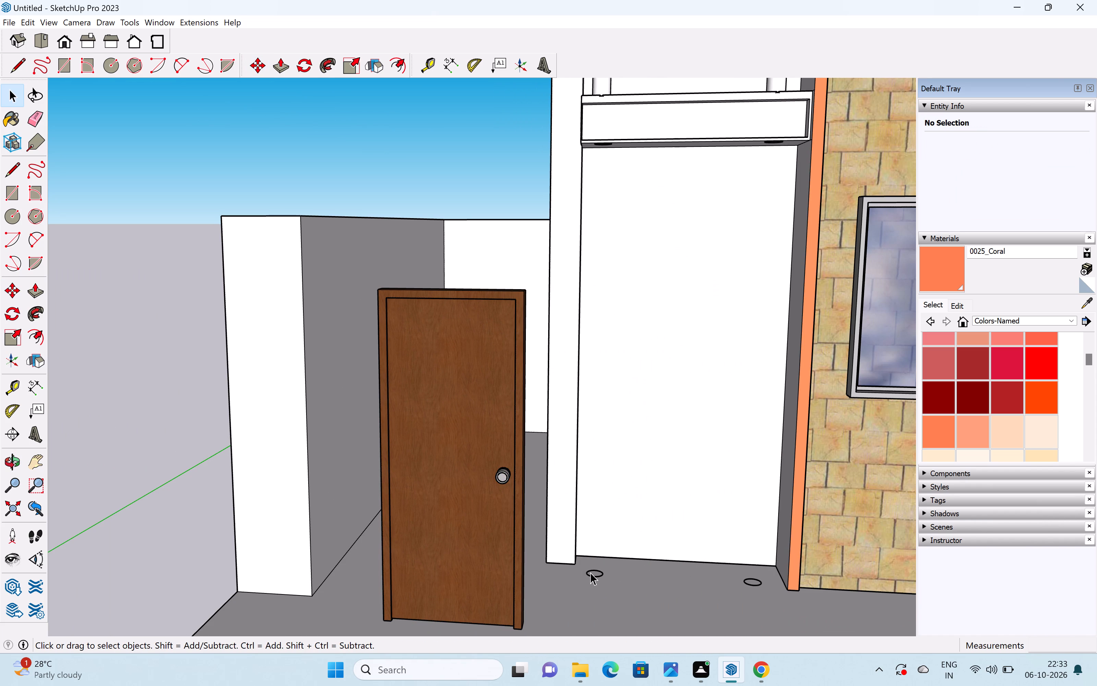
{"action": "left_click", "coordinate": [590, 572]}
{"action": "key", "text": "Delete"}
{"action": "left_click", "coordinate": [755, 583]}
{"action": "key", "text": "Delete"}
Move the brown wooden door about 4' across the base slab to stand in front of the empty ground-floor bay.
{"action": "key", "text": "m"}
{"action": "left_click", "coordinate": [466, 570]}
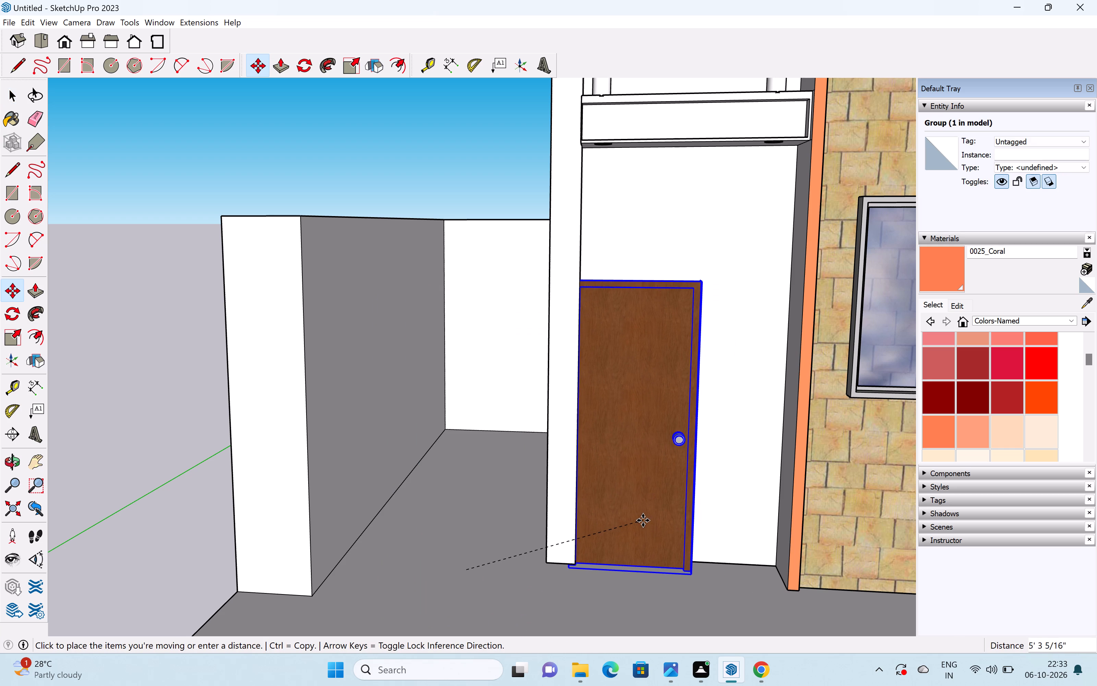
{"action": "middle_click_drag", "start_coordinate": [647, 519], "coordinate": [557, 541]}
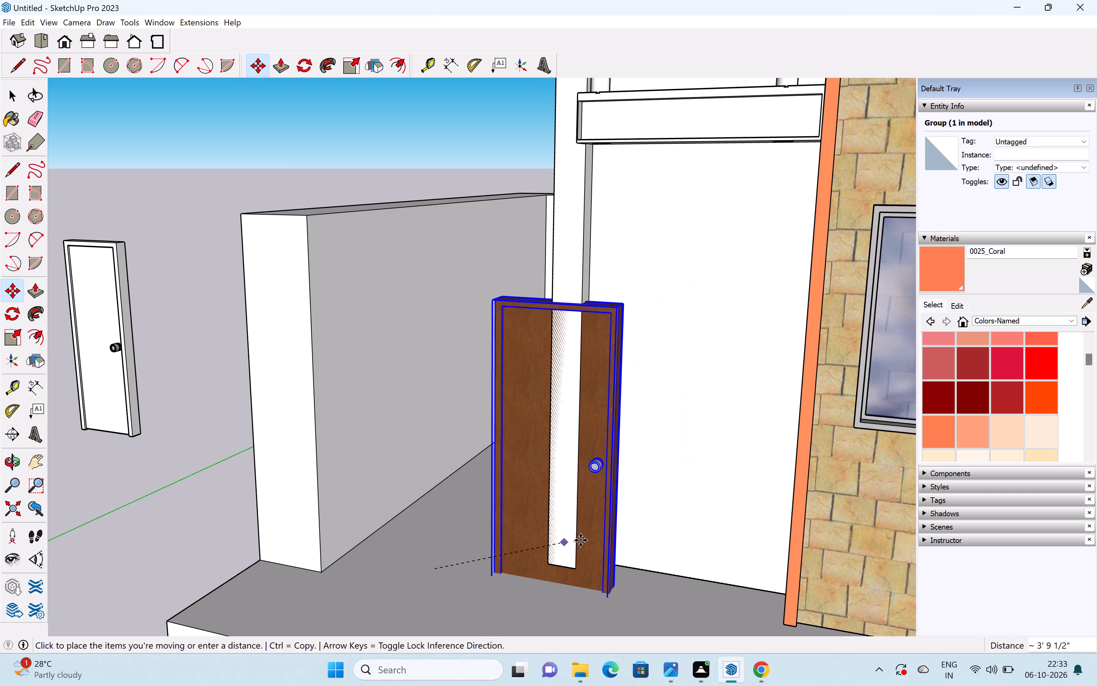
{"action": "scroll", "coordinate": [608, 533], "scroll_direction": "down", "scroll_amount": 2}
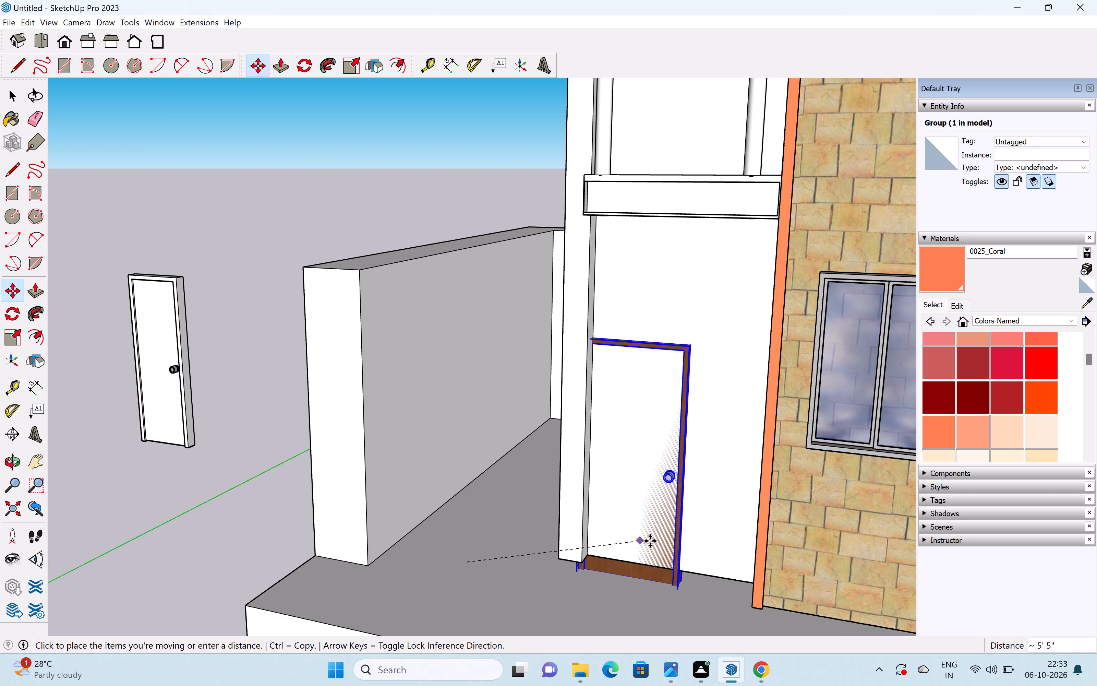
{"action": "middle_click_drag", "start_coordinate": [638, 533], "coordinate": [838, 514]}
{"action": "left_click", "coordinate": [659, 545]}
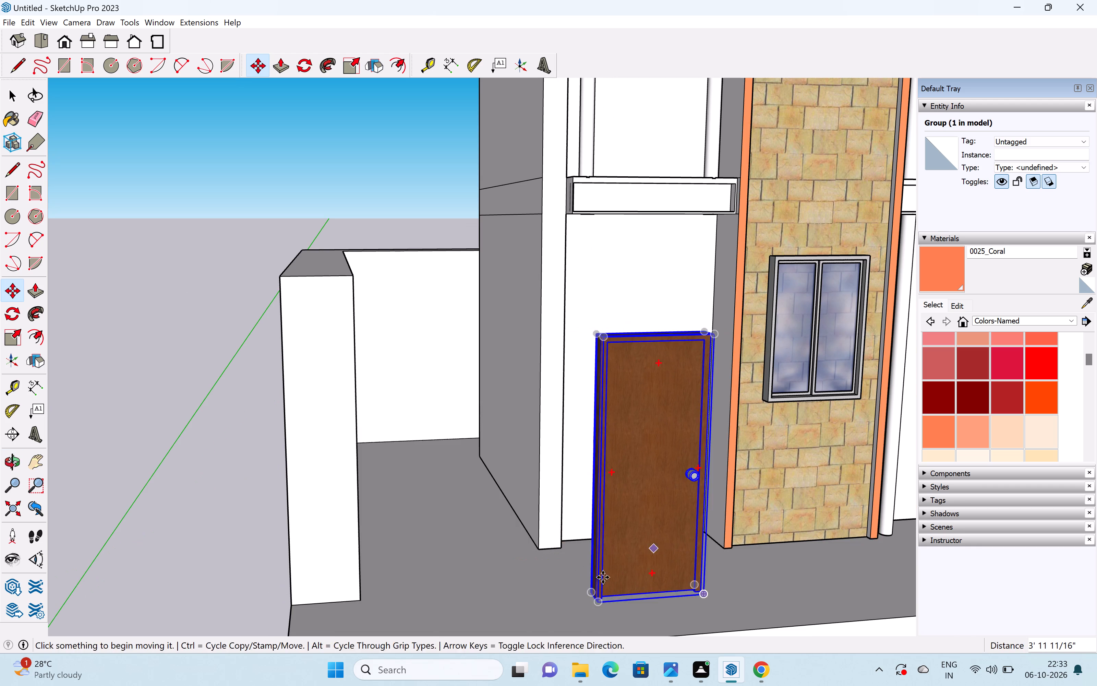
Move the door by its bottom outer corner about 3' 1" back towards the white pier bordering the bay.
{"action": "middle_click_drag", "start_coordinate": [589, 589], "coordinate": [740, 570]}
{"action": "scroll", "coordinate": [637, 572], "scroll_direction": "up", "scroll_amount": 1}
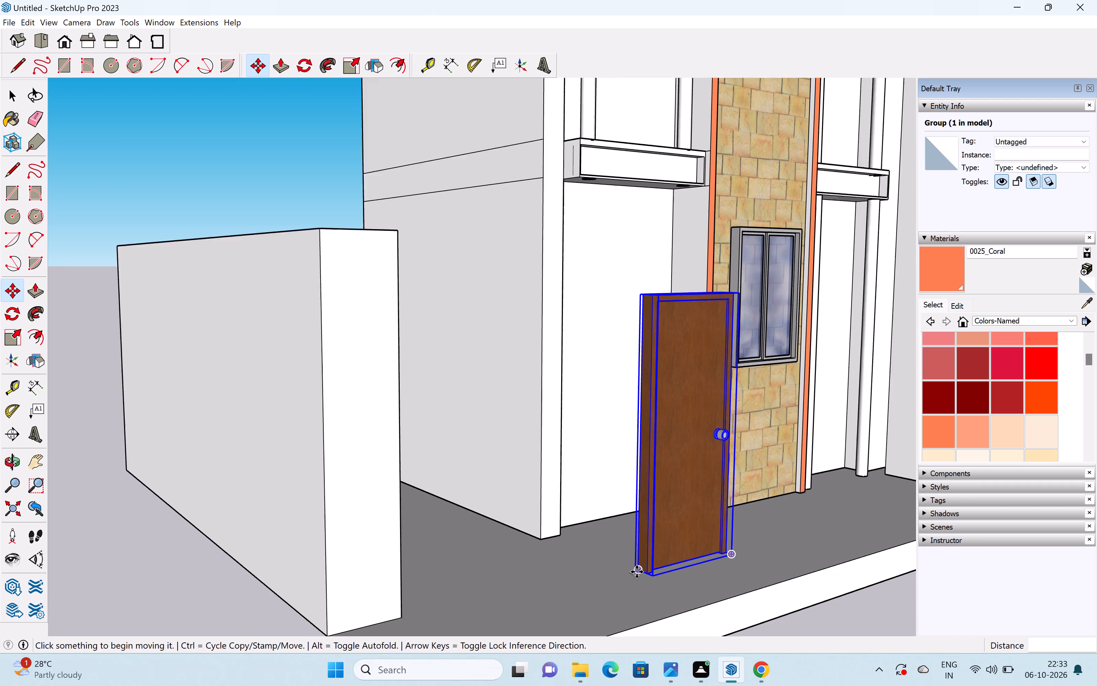
{"action": "scroll", "coordinate": [637, 572], "scroll_direction": "up", "scroll_amount": 2}
{"action": "left_click", "coordinate": [637, 569]}
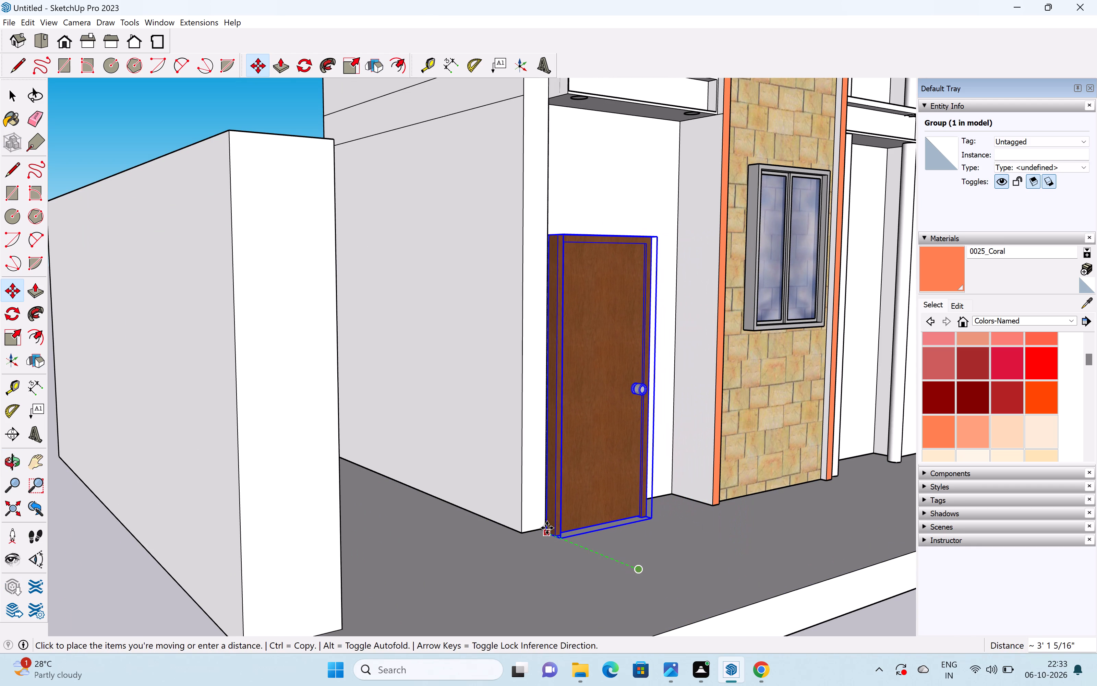
{"action": "left_click", "coordinate": [545, 528]}
Move the door about 7 9/16" so its bottom corner meets the inner corner of the white pier.
{"action": "middle_click_drag", "start_coordinate": [619, 530], "coordinate": [247, 529]}
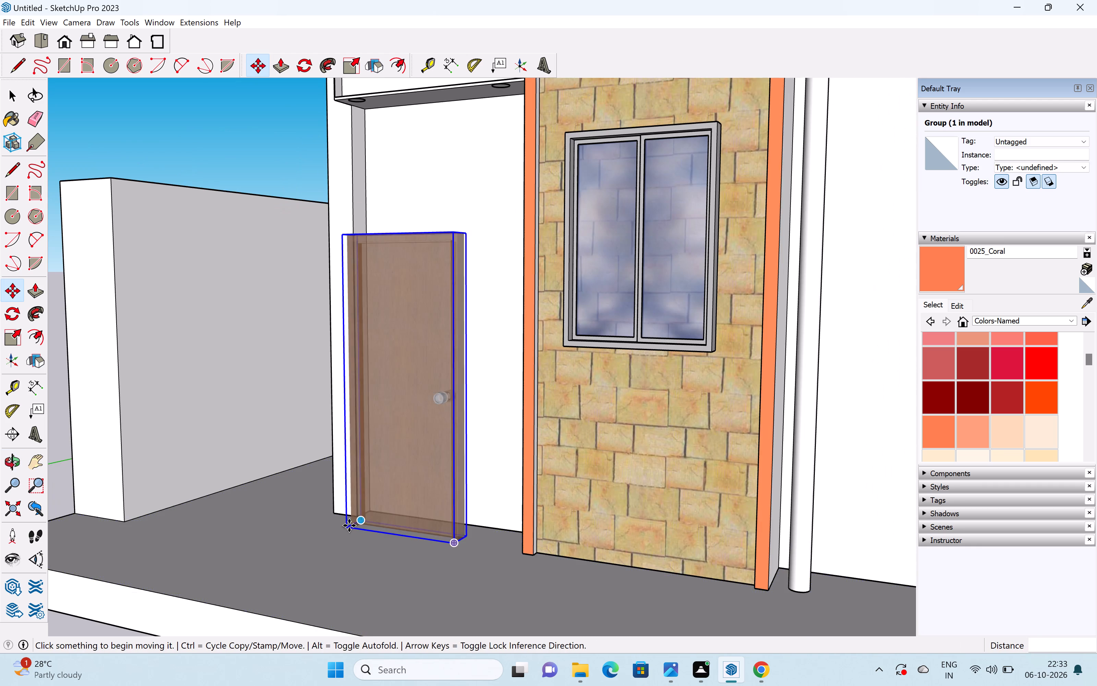
{"action": "scroll", "coordinate": [346, 531], "scroll_direction": "up", "scroll_amount": 5}
{"action": "left_click", "coordinate": [353, 522]}
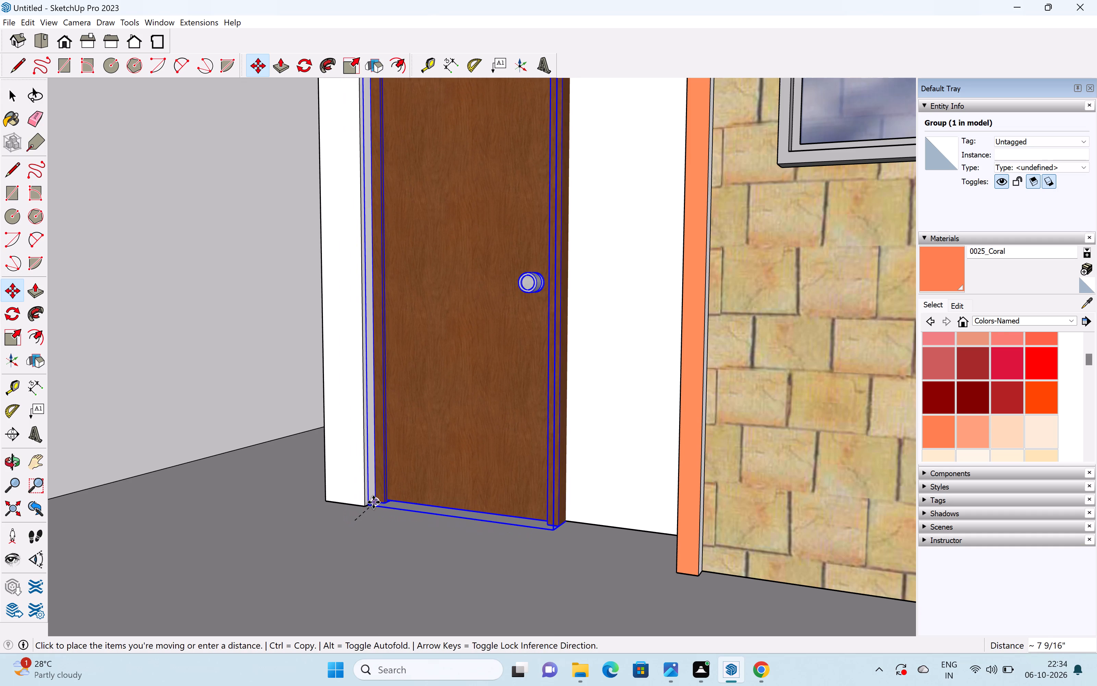
{"action": "left_click", "coordinate": [373, 502]}
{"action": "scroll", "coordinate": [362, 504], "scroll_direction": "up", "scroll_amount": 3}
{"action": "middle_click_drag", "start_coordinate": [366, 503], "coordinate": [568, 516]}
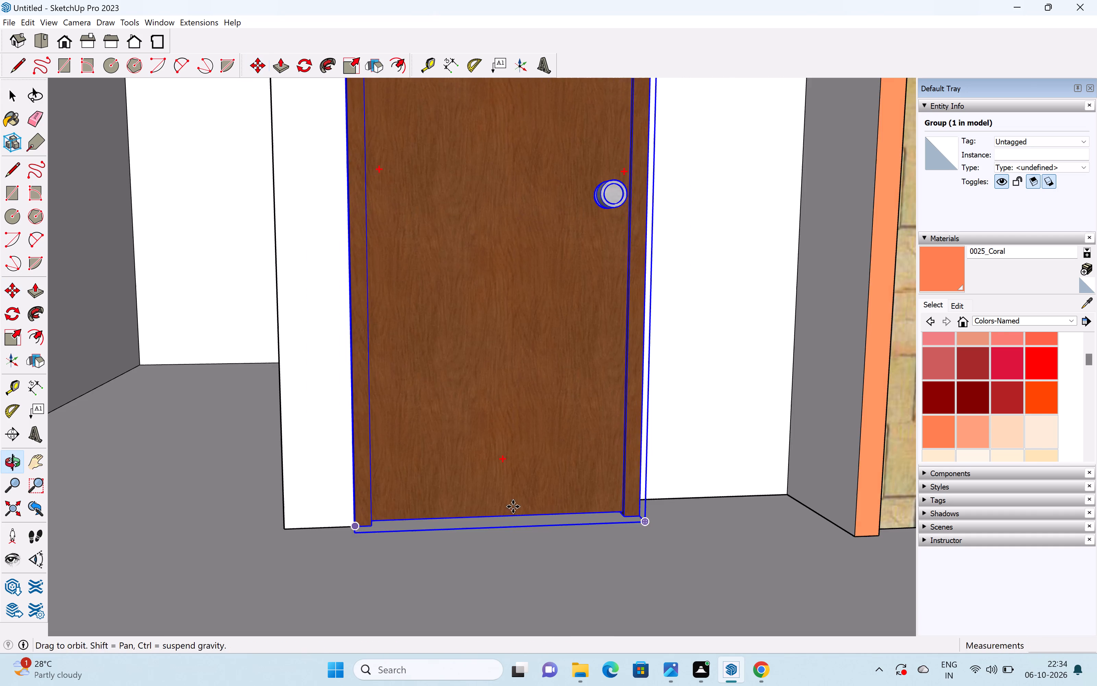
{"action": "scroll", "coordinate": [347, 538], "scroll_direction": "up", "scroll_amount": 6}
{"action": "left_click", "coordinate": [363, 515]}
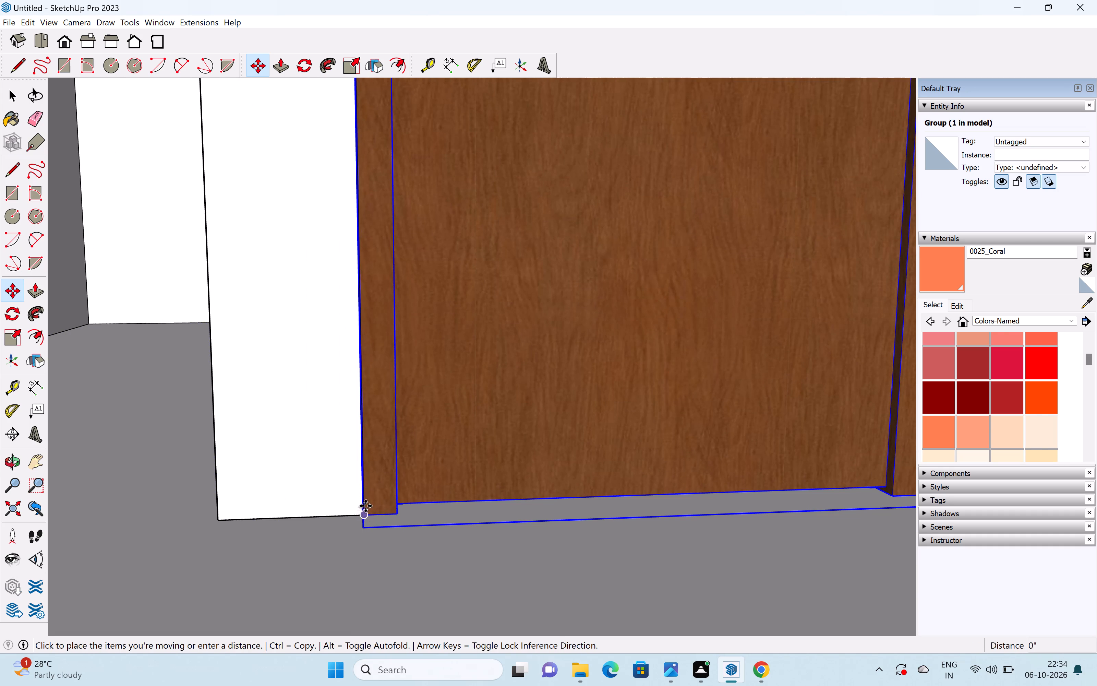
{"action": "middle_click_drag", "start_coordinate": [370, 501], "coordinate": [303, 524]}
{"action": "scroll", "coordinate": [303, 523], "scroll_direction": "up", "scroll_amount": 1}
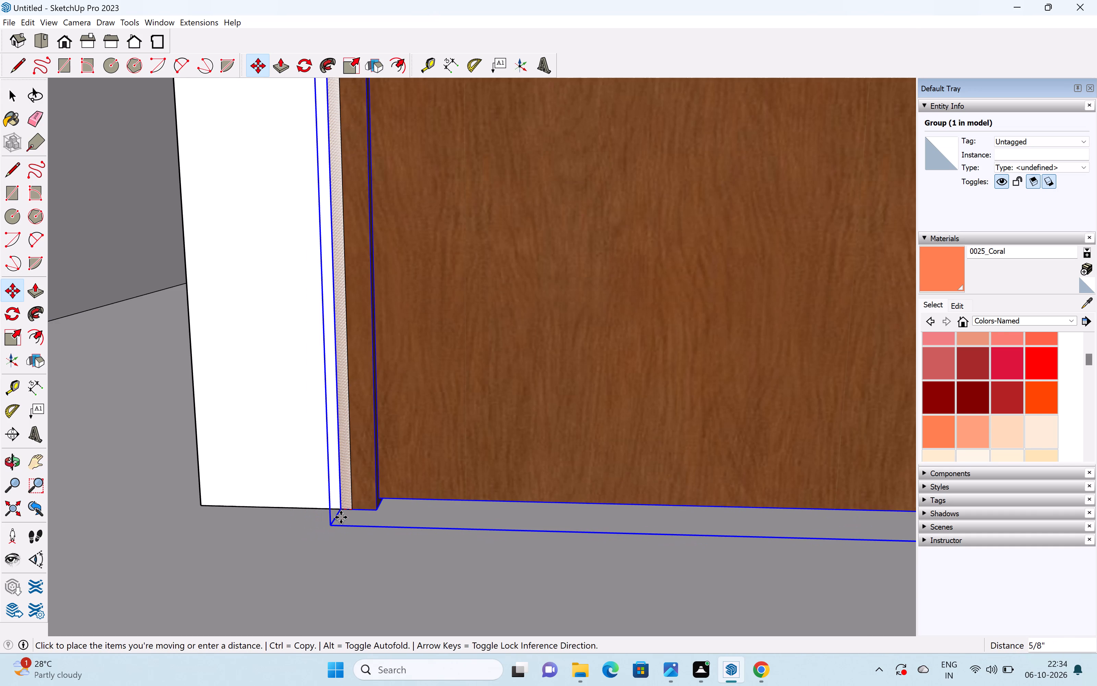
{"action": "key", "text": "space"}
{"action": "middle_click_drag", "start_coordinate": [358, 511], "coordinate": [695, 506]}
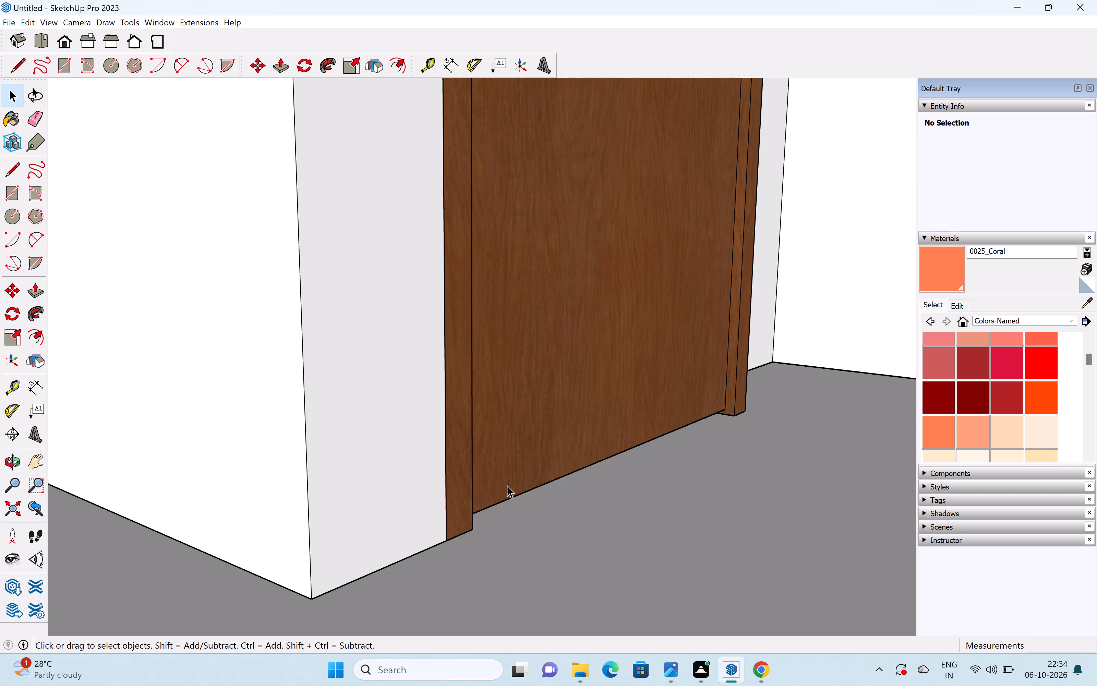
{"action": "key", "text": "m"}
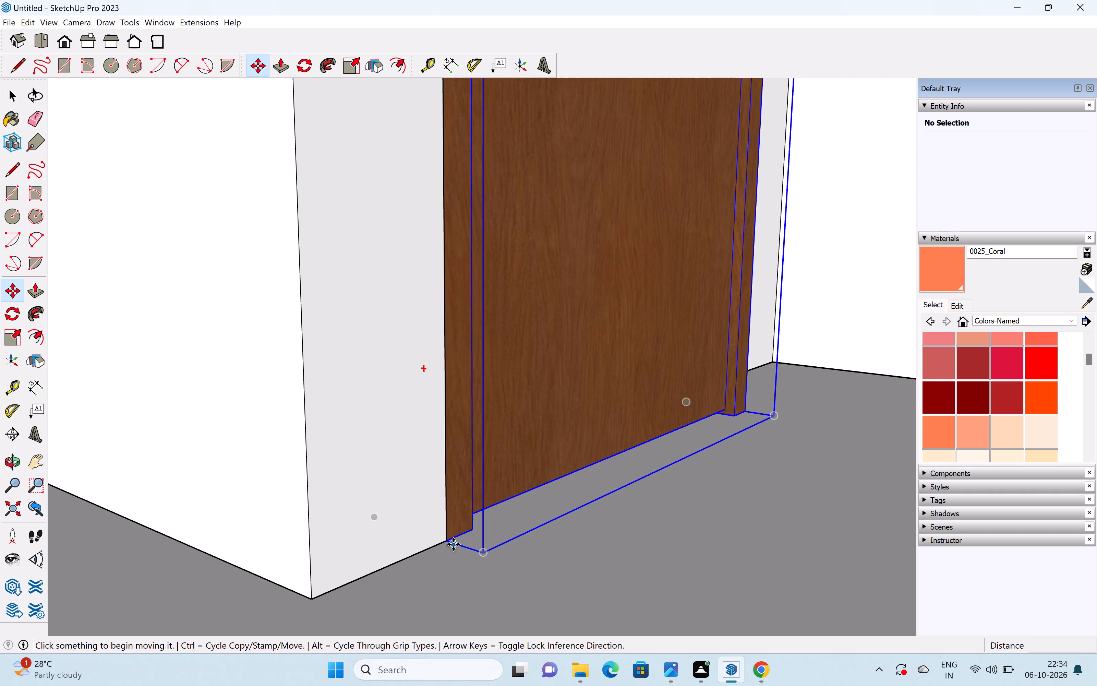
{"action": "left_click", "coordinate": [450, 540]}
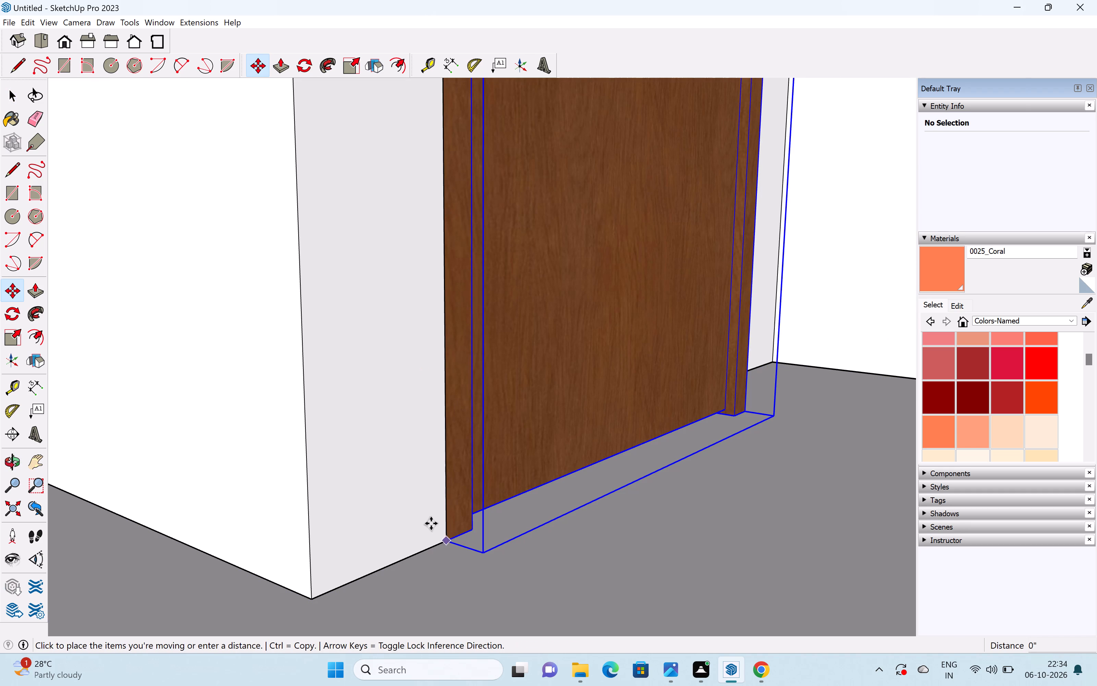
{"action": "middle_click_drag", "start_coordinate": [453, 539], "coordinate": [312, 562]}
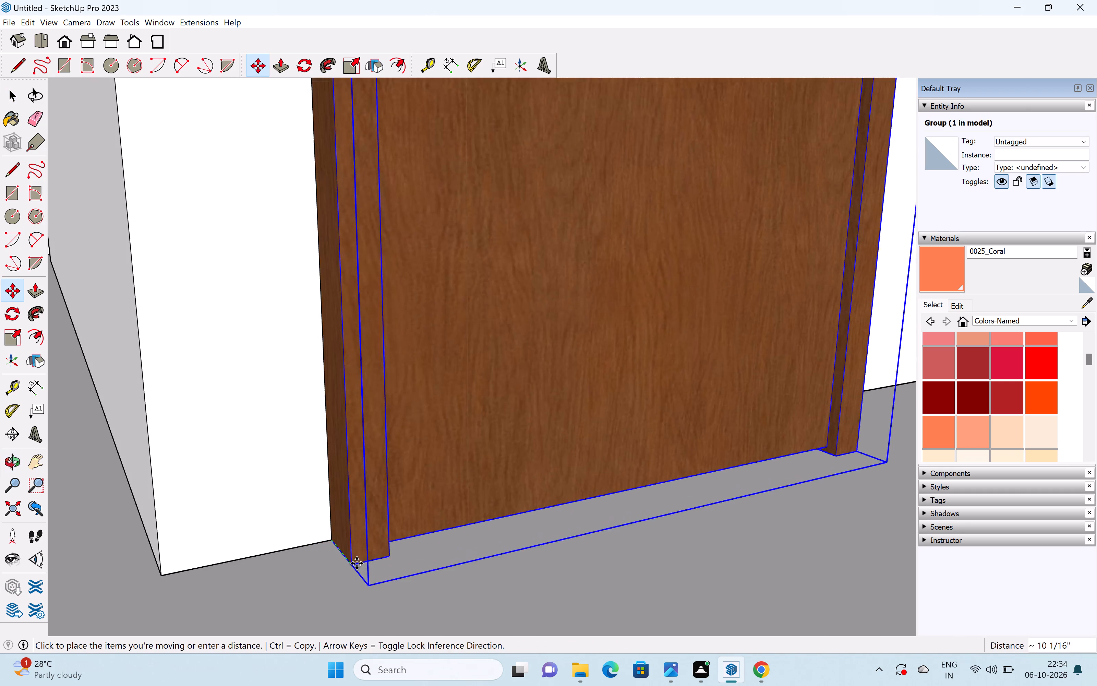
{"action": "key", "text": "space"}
Move the door about 2 3/8" deeper into the bay, sliding its frame back along the white pier.
{"action": "key", "text": "m"}
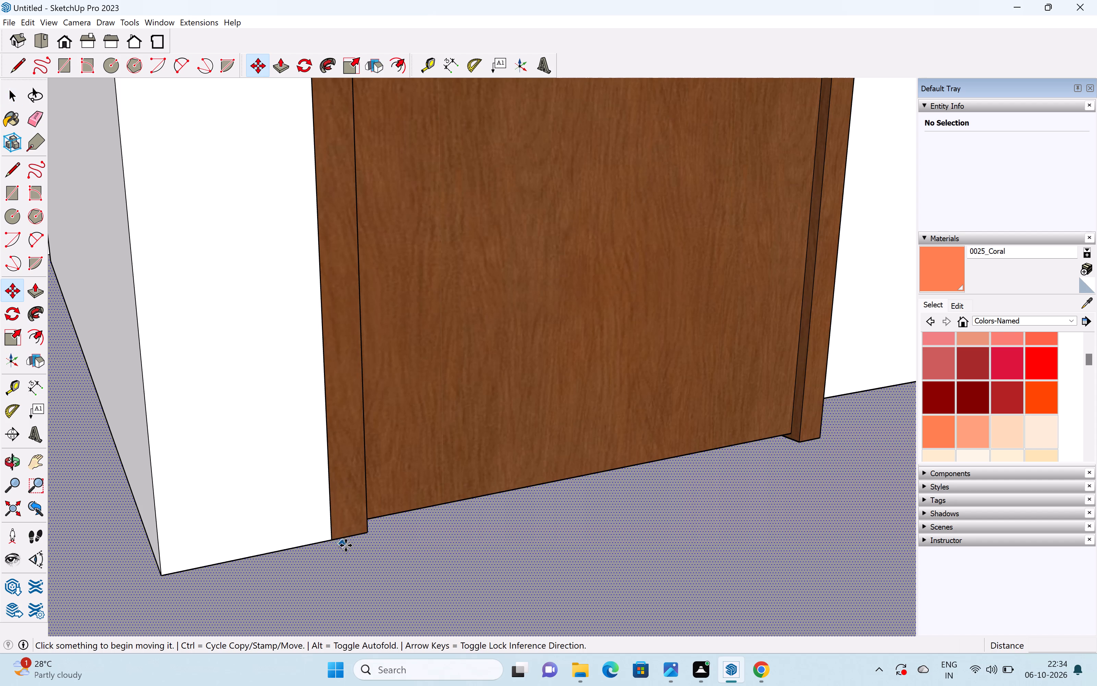
{"action": "left_click", "coordinate": [346, 558]}
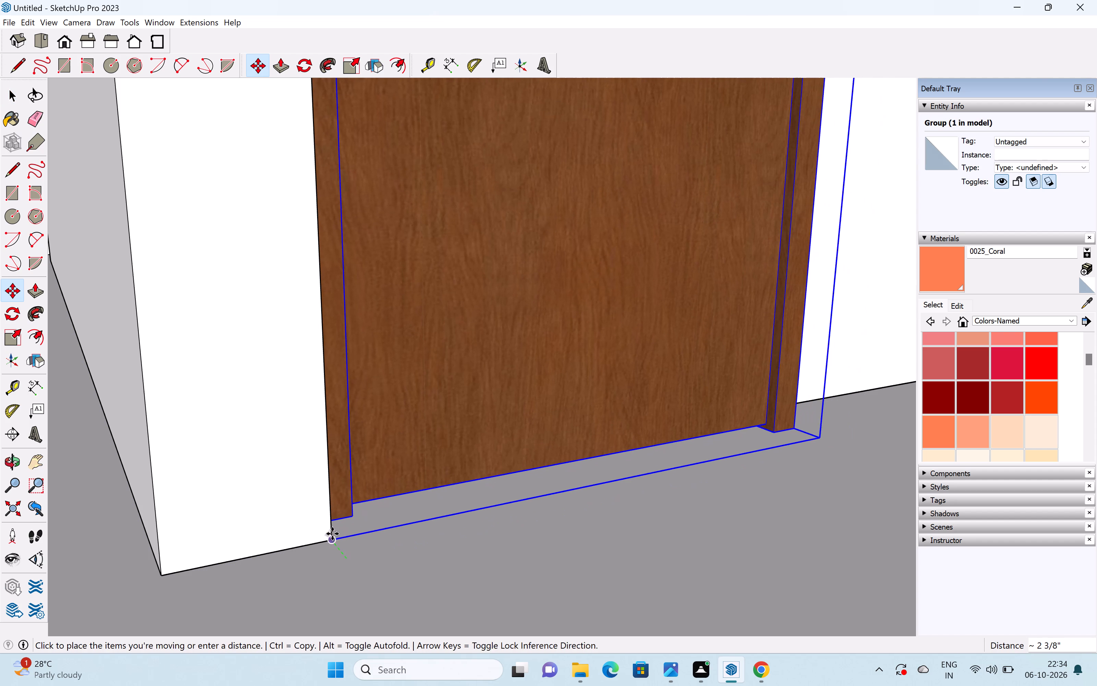
{"action": "left_click", "coordinate": [332, 534]}
Scale the door's width by about 1.73 along the green axis so it spans the bay up to the coral-edged stone strip.
{"action": "scroll", "coordinate": [354, 522], "scroll_direction": "down", "scroll_amount": 12}
{"action": "key", "text": "space"}
{"action": "middle_click_drag", "start_coordinate": [491, 473], "coordinate": [403, 466]}
{"action": "scroll", "coordinate": [423, 448], "scroll_direction": "down", "scroll_amount": 3}
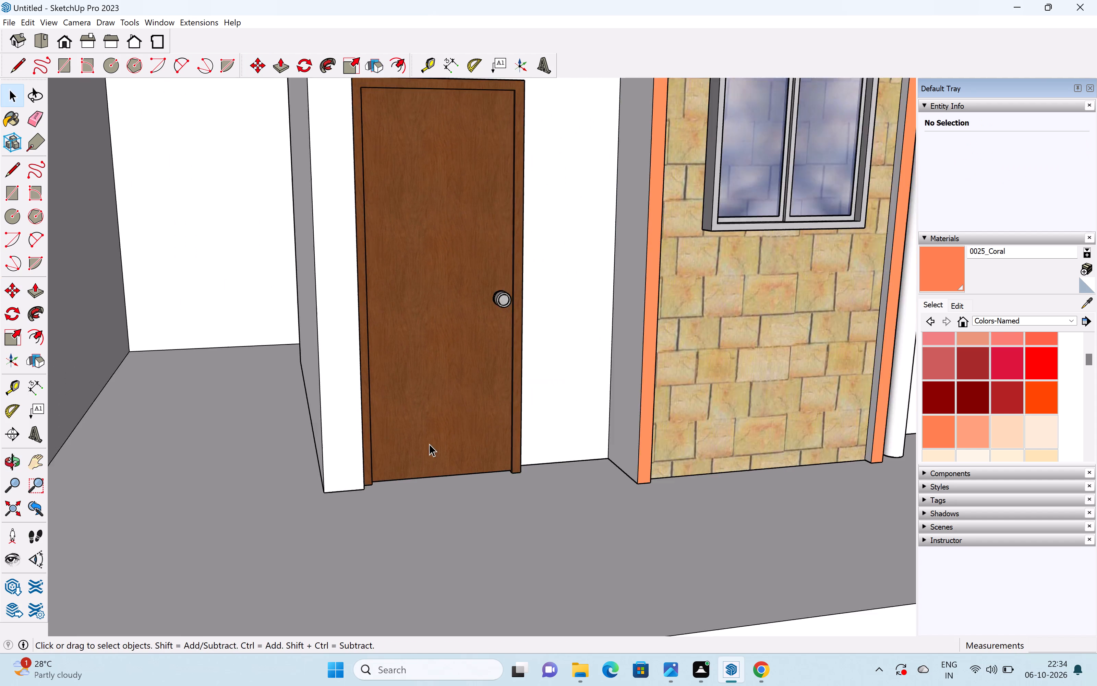
{"action": "scroll", "coordinate": [429, 444], "scroll_direction": "down", "scroll_amount": 4}
{"action": "middle_click_drag", "start_coordinate": [447, 423], "coordinate": [311, 504]}
{"action": "scroll", "coordinate": [353, 467], "scroll_direction": "up", "scroll_amount": 2}
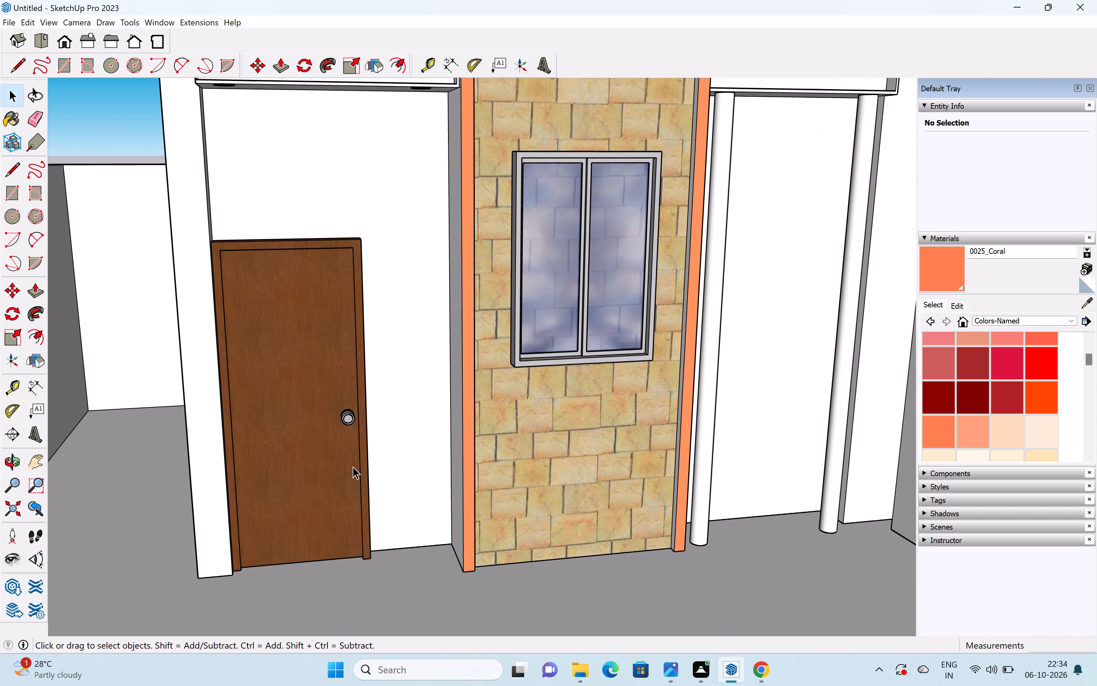
{"action": "key", "text": "s"}
{"action": "middle_click_drag", "start_coordinate": [348, 456], "coordinate": [445, 435], "text": "shift"}
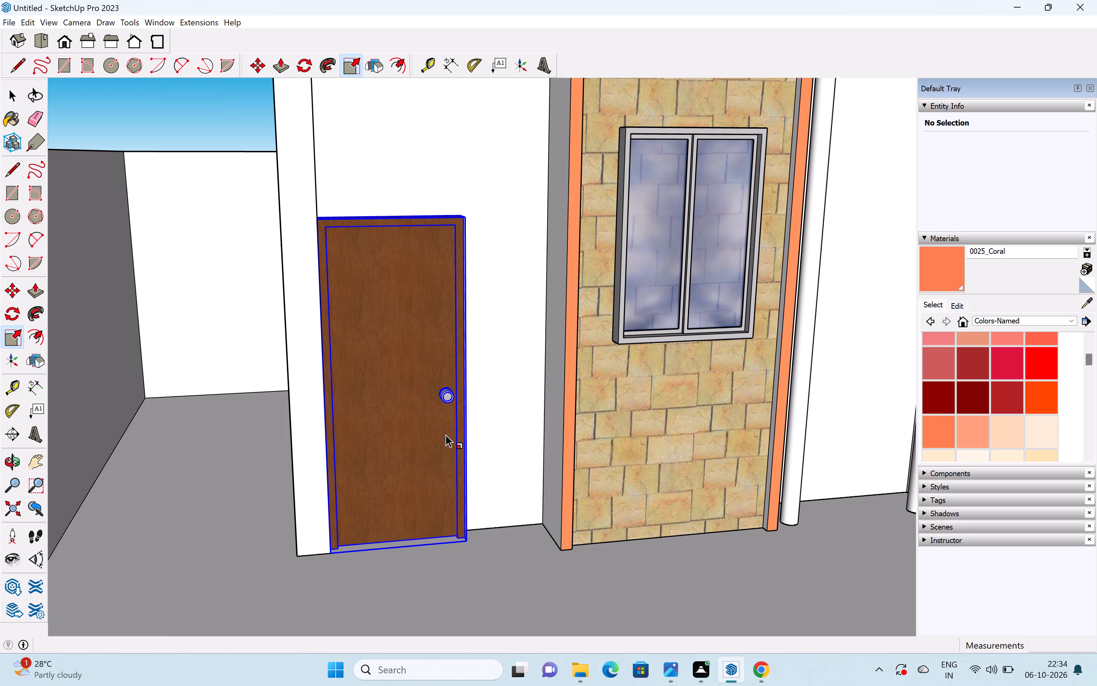
{"action": "key", "text": "s"}
{"action": "middle_click_drag", "start_coordinate": [454, 385], "coordinate": [343, 360]}
{"action": "scroll", "coordinate": [395, 365], "scroll_direction": "up", "scroll_amount": 4}
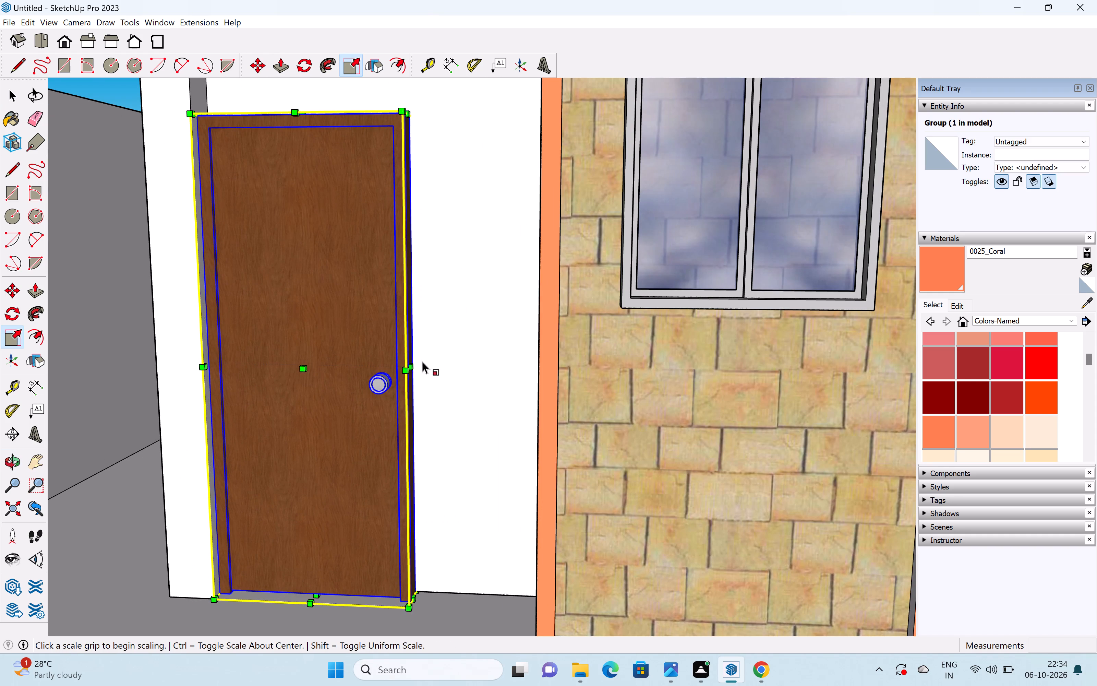
{"action": "left_click_drag", "start_coordinate": [411, 366], "coordinate": [555, 408]}
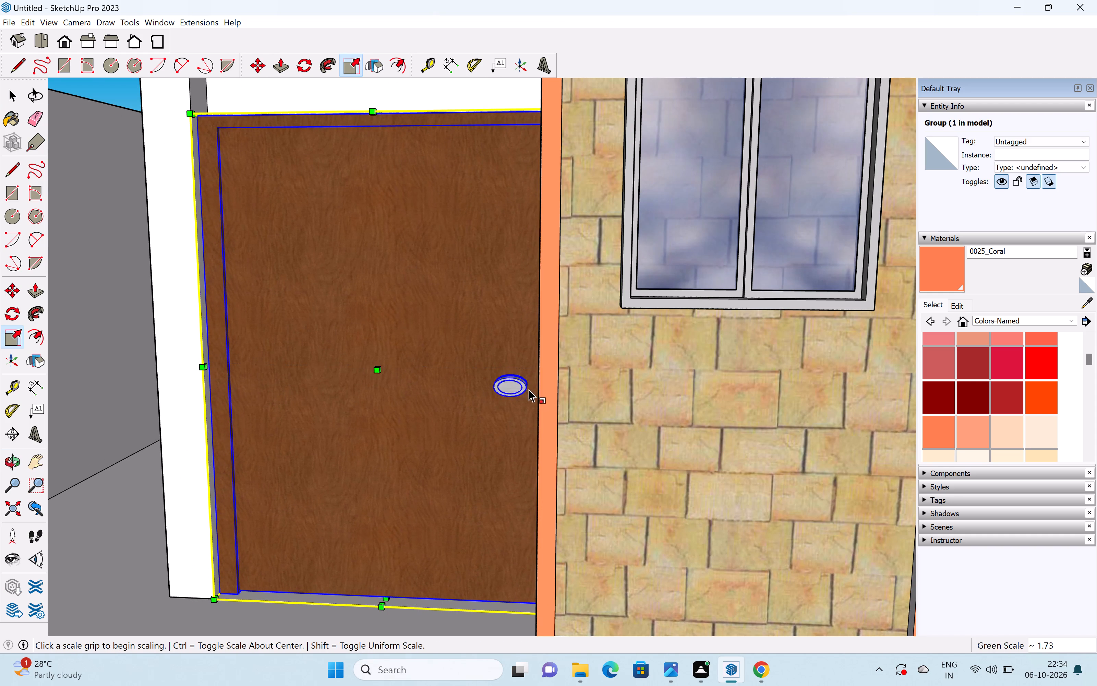
Scale the door's height by about 1.42 along the blue axis, up to the underside of the ledge above the bay.
{"action": "scroll", "coordinate": [528, 388], "scroll_direction": "down", "scroll_amount": 8}
{"action": "middle_click_drag", "start_coordinate": [492, 342], "coordinate": [445, 517], "text": "shift"}
{"action": "scroll", "coordinate": [442, 445], "scroll_direction": "up", "scroll_amount": 3}
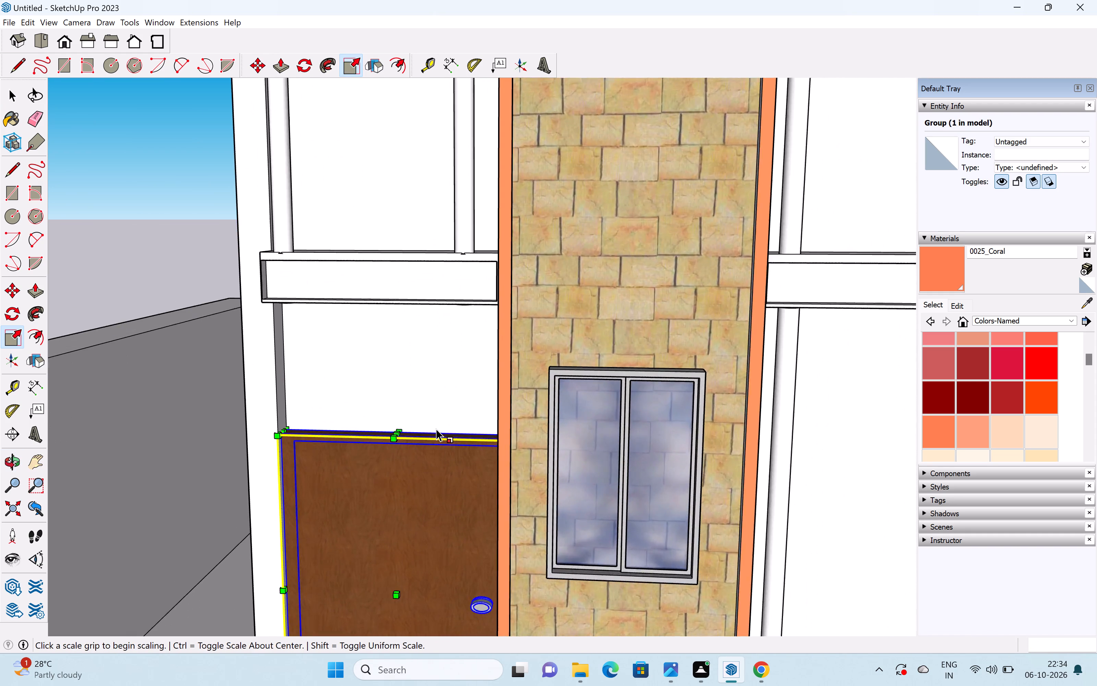
{"action": "scroll", "coordinate": [436, 429], "scroll_direction": "up", "scroll_amount": 2}
{"action": "left_click_drag", "start_coordinate": [390, 436], "coordinate": [390, 272]}
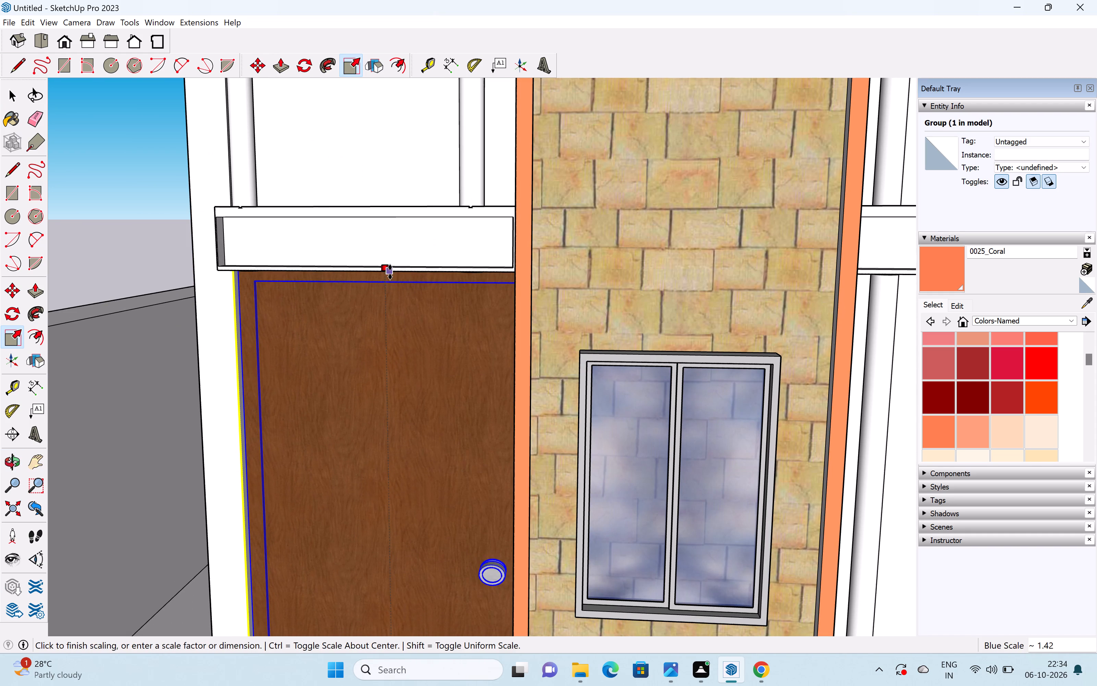
{"action": "left_click_drag", "start_coordinate": [390, 272], "coordinate": [390, 271]}
Delete the leftover white door standing on the open ground beside the tower.
{"action": "scroll", "coordinate": [417, 305], "scroll_direction": "down", "scroll_amount": 15}
{"action": "left_click_drag", "start_coordinate": [835, 398], "coordinate": [832, 398]}
{"action": "scroll", "coordinate": [497, 496], "scroll_direction": "down", "scroll_amount": 5}
{"action": "key", "text": "space"}
{"action": "left_click", "coordinate": [516, 604]}
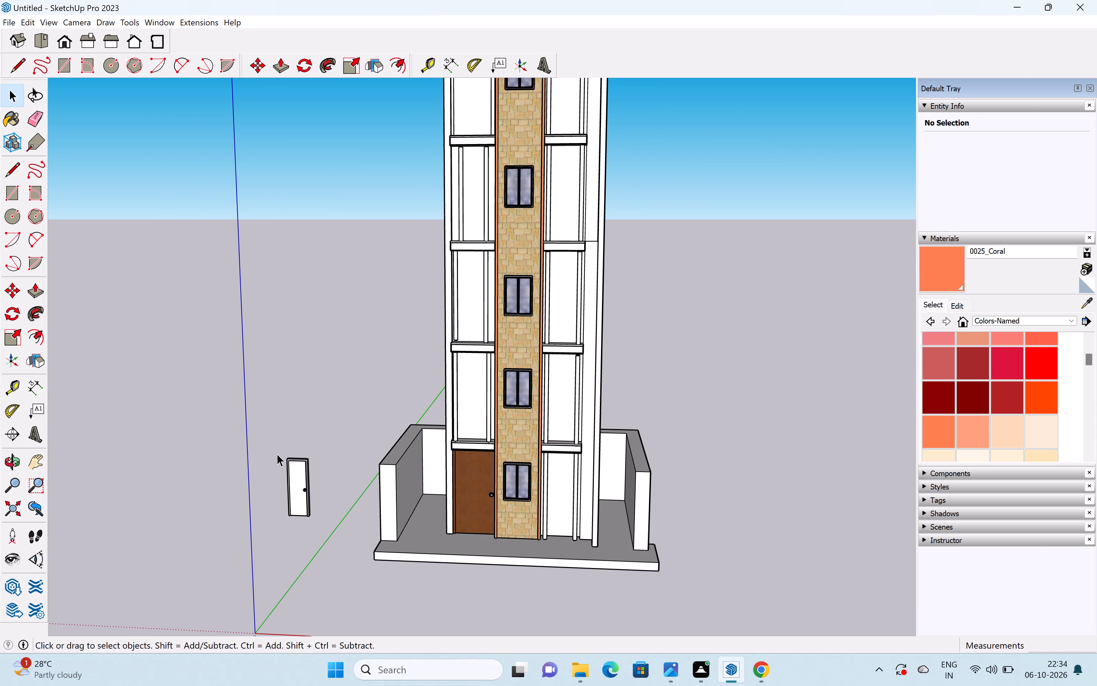
{"action": "left_click_drag", "start_coordinate": [272, 447], "coordinate": [329, 535]}
{"action": "key", "text": "Insert"}
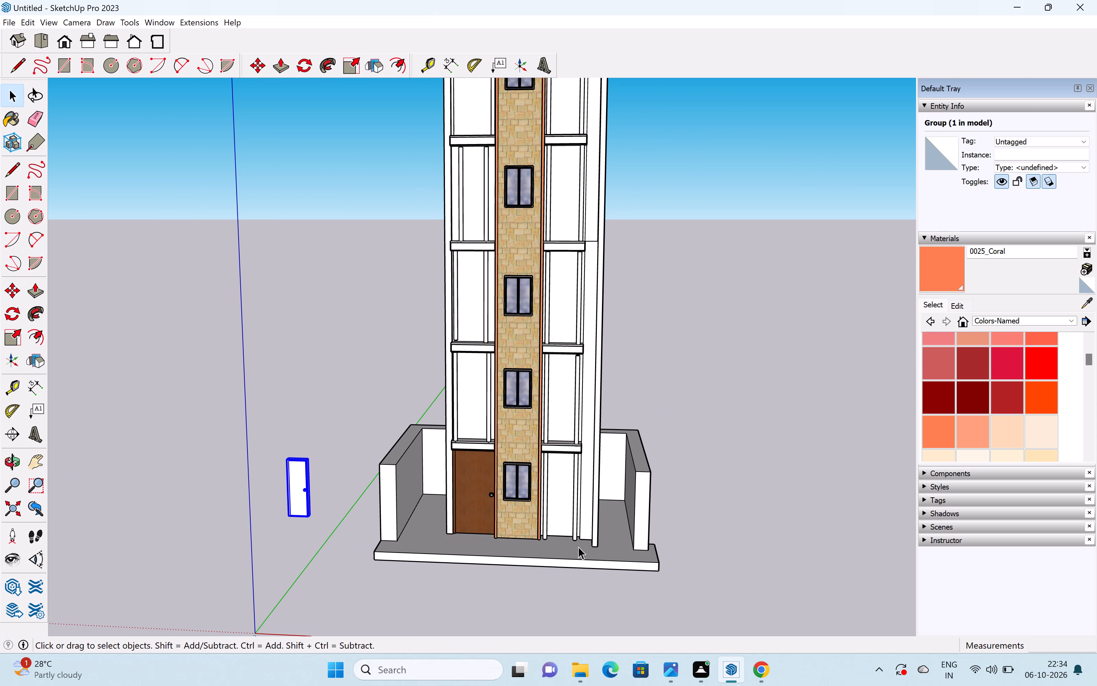
{"action": "left_click", "coordinate": [299, 492]}
{"action": "key", "text": "Delete"}
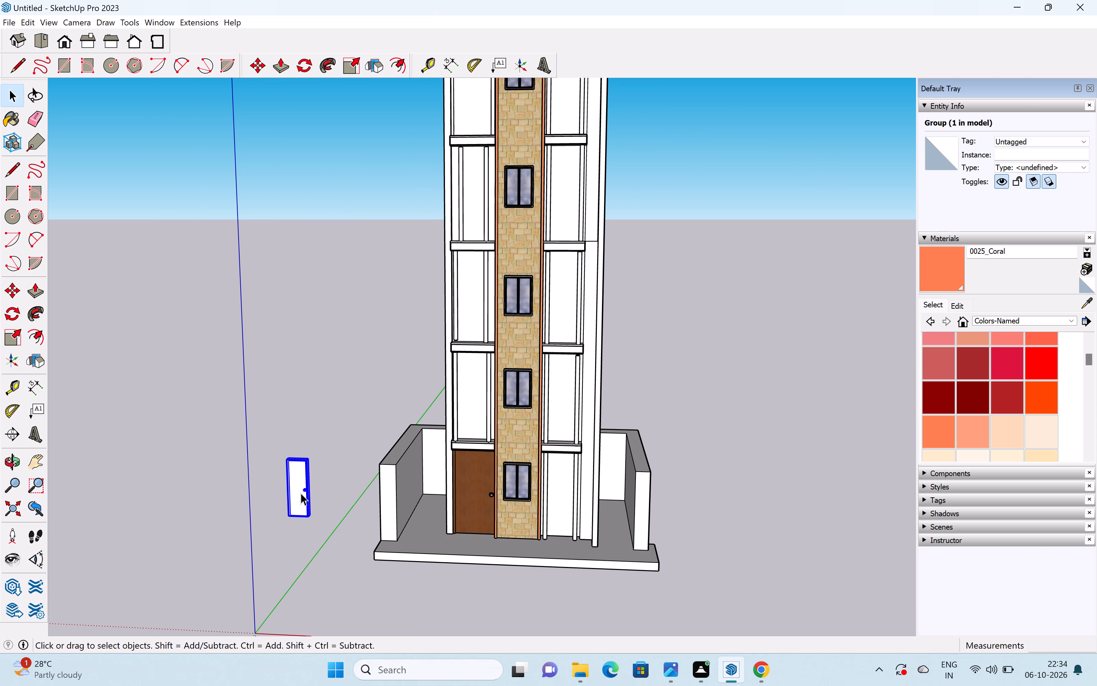
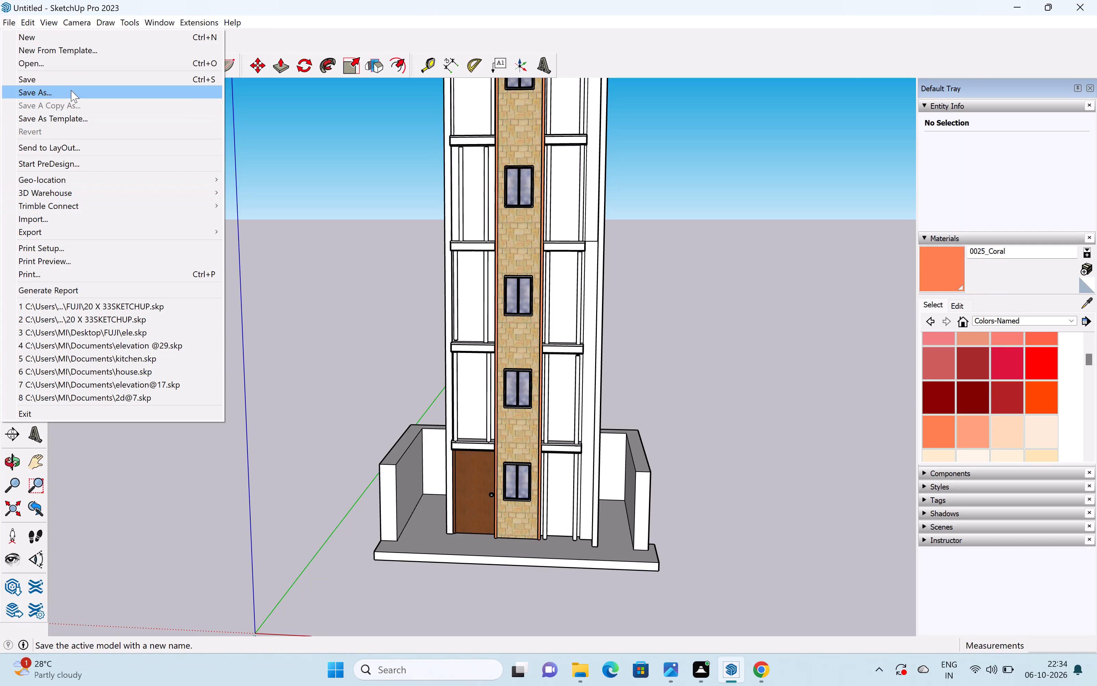
Save the model as a SketchUp file named sketch in the FUJI folder on the Desktop.
{"action": "left_click", "coordinate": [71, 90]}
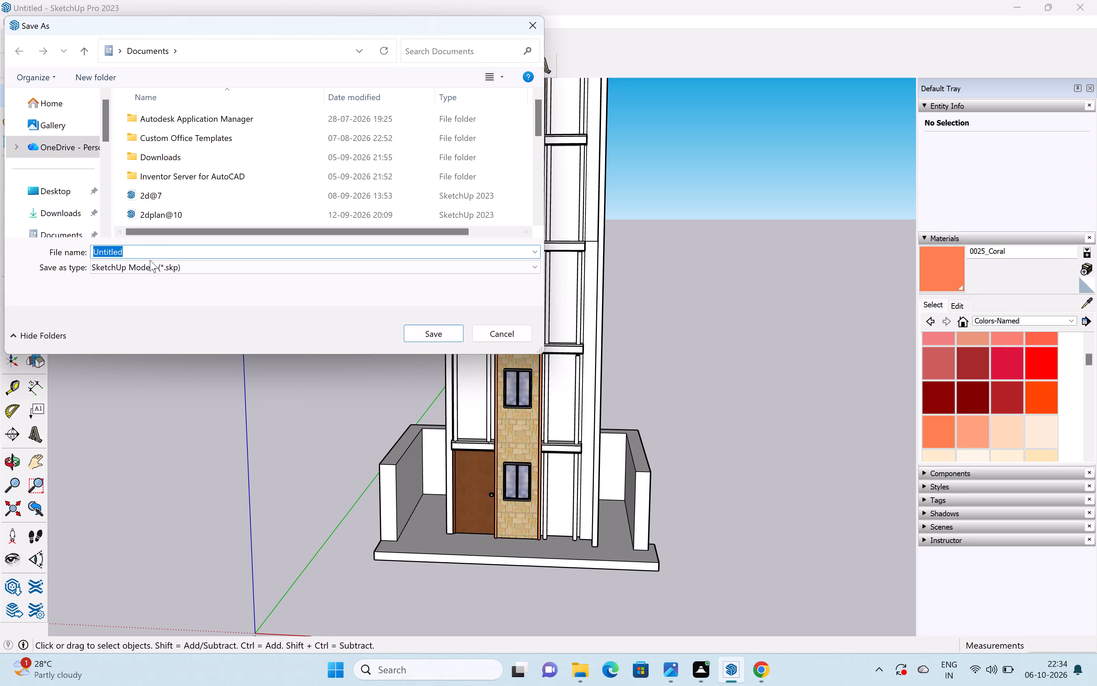
{"action": "key", "text": "BackSpace"}
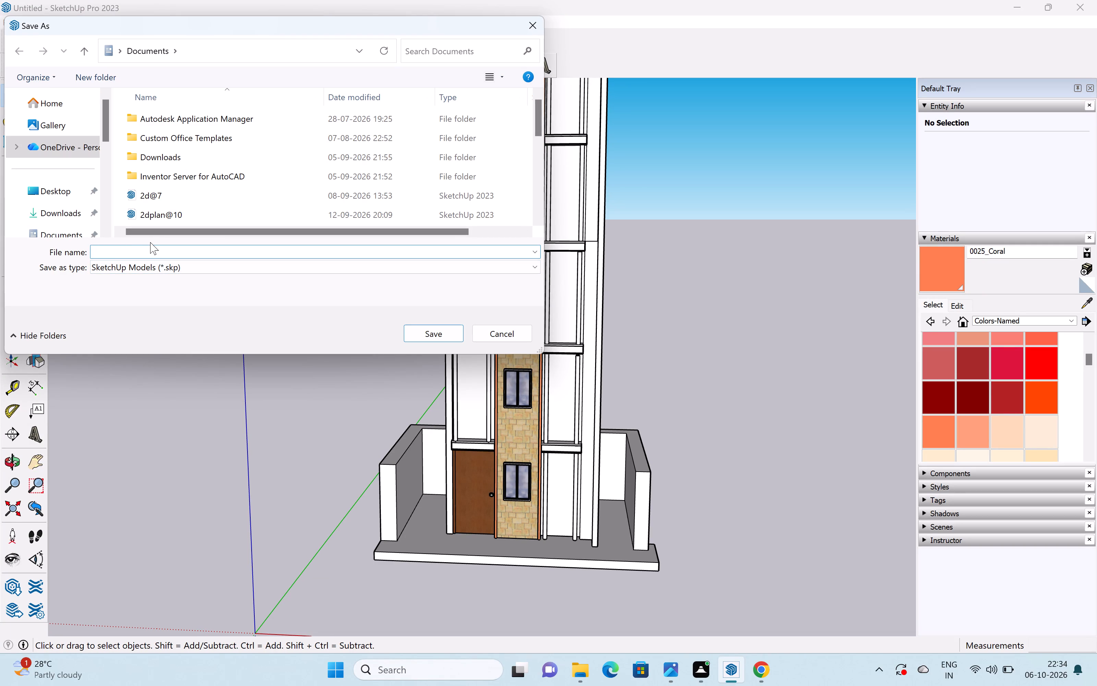
{"action": "type", "text": "sketch"}
{"action": "scroll", "coordinate": [86, 186], "scroll_direction": "down", "scroll_amount": 3}
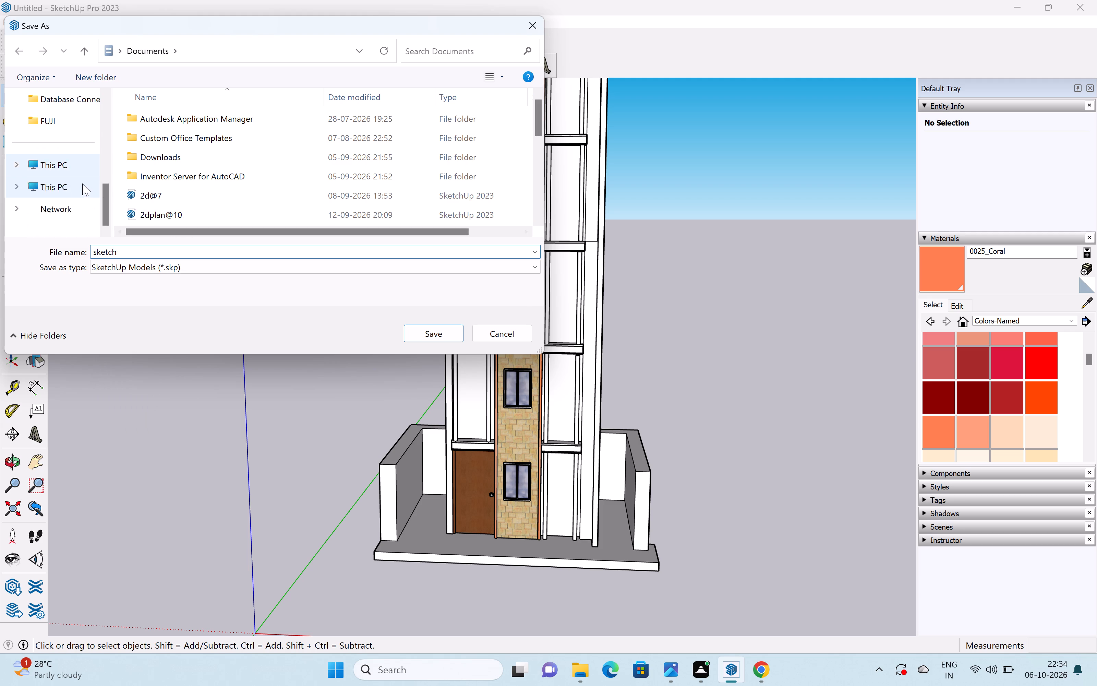
{"action": "scroll", "coordinate": [82, 184], "scroll_direction": "down", "scroll_amount": 7}
{"action": "left_click", "coordinate": [70, 120]}
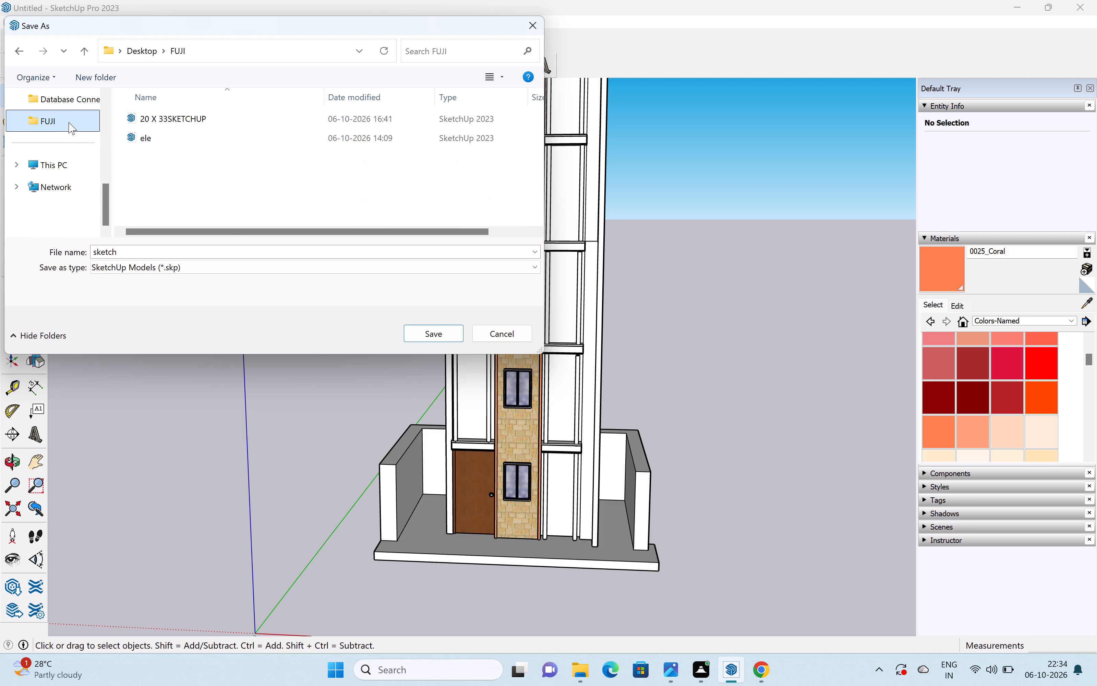
{"action": "left_click", "coordinate": [417, 332]}
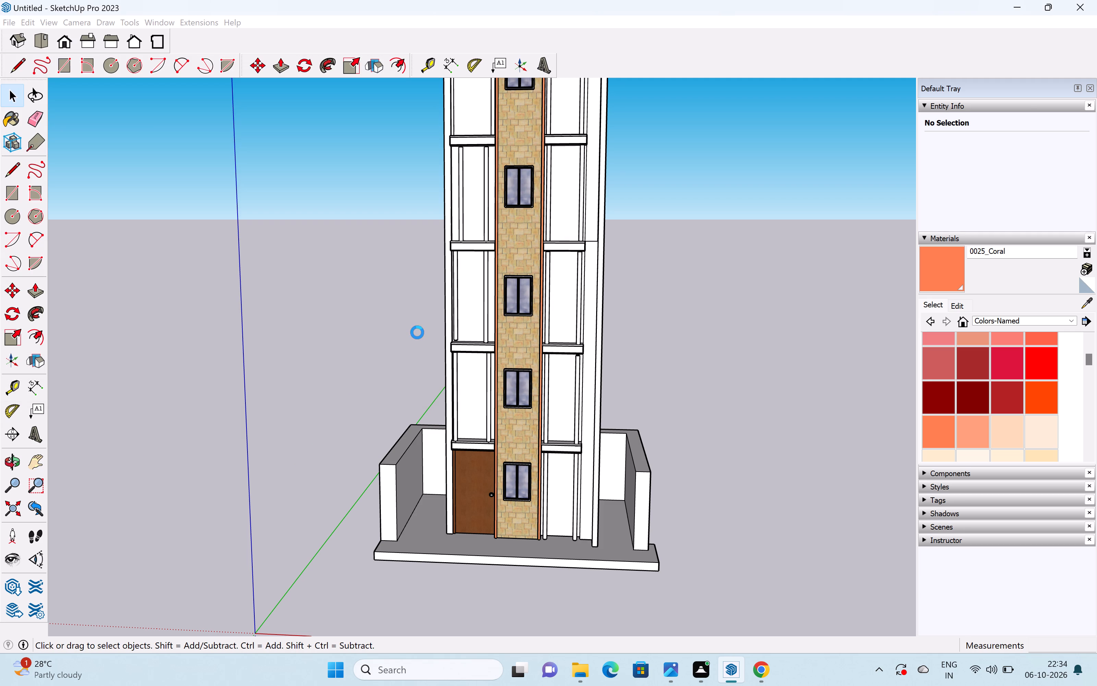
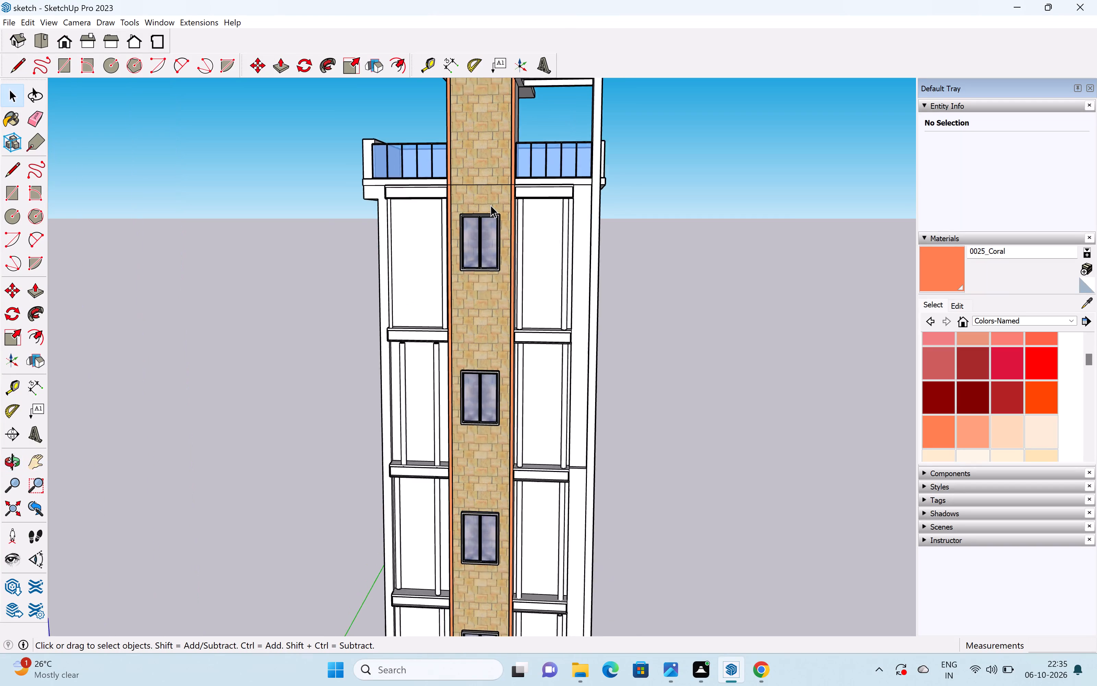
Copy the top window of the stone strip about 4' 11 13/16" across into the top storey's right bay.
{"action": "left_click", "coordinate": [479, 237]}
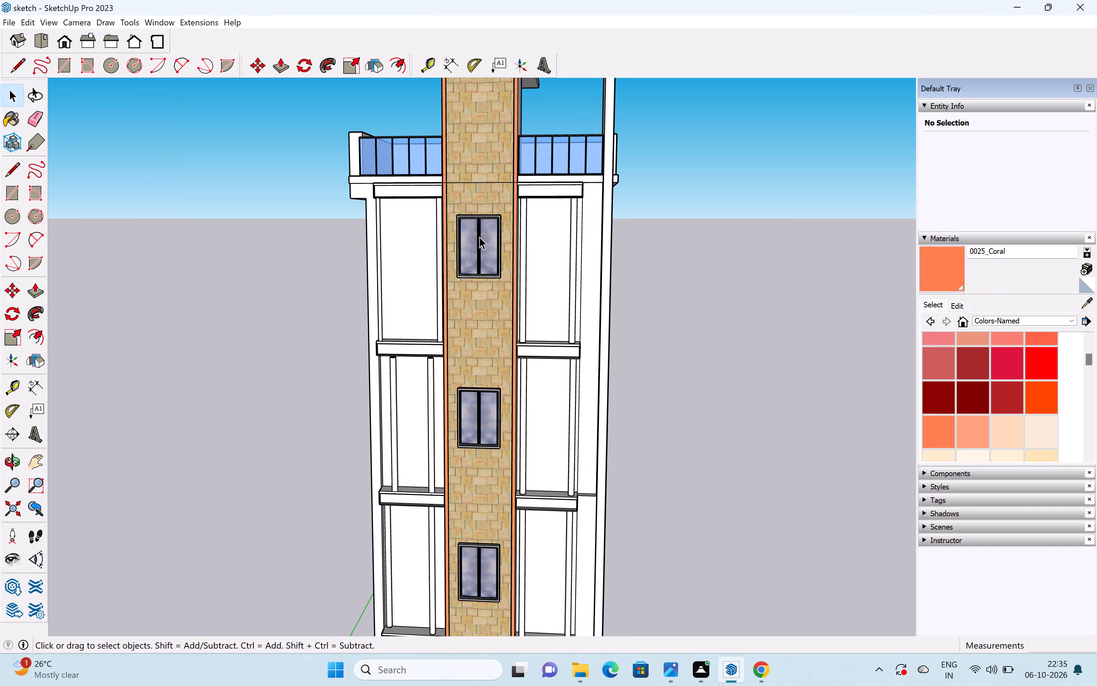
{"action": "key", "text": "m"}
{"action": "key", "text": "Return"}
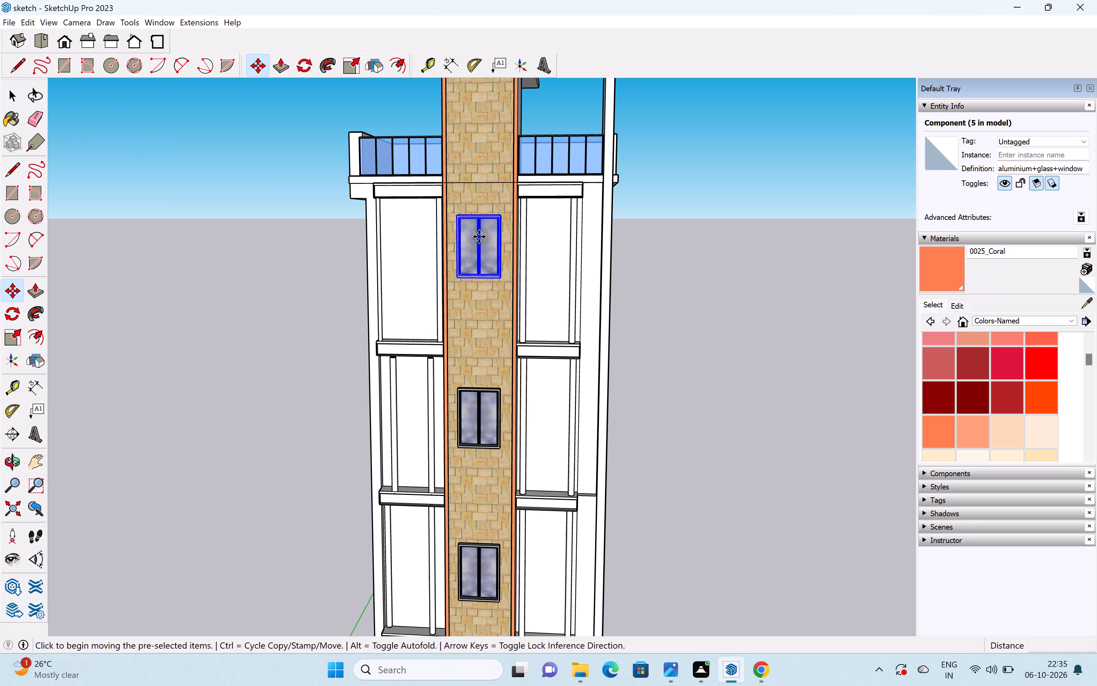
{"action": "left_click", "coordinate": [478, 237]}
{"action": "key", "text": "ctrl+z"}
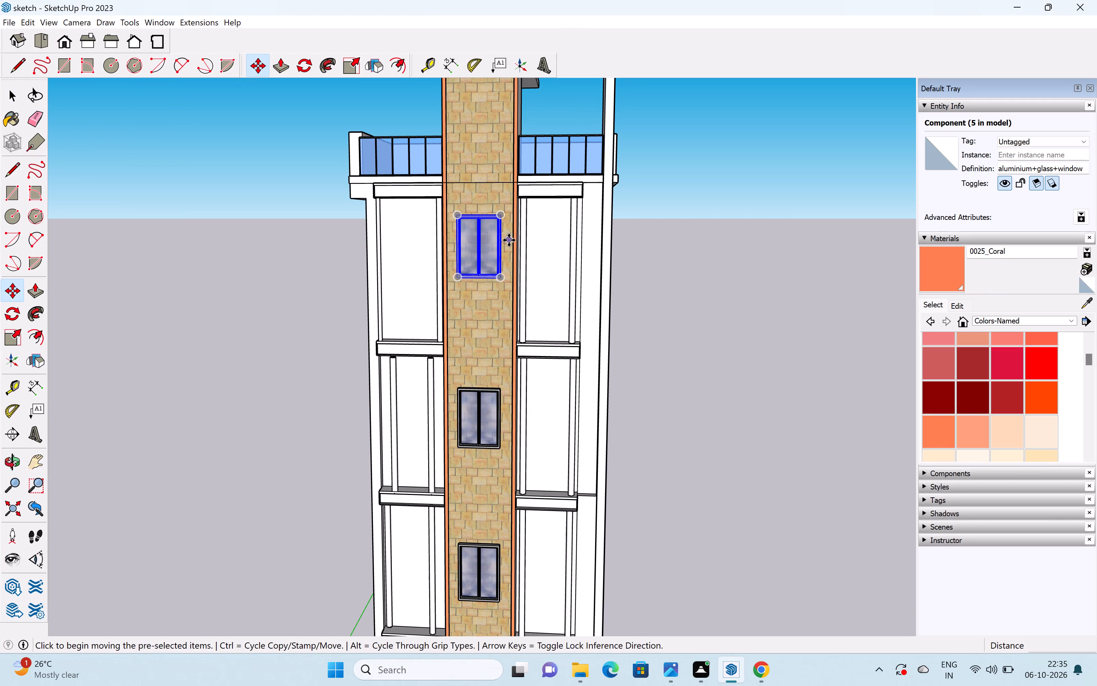
{"action": "key", "text": "m"}
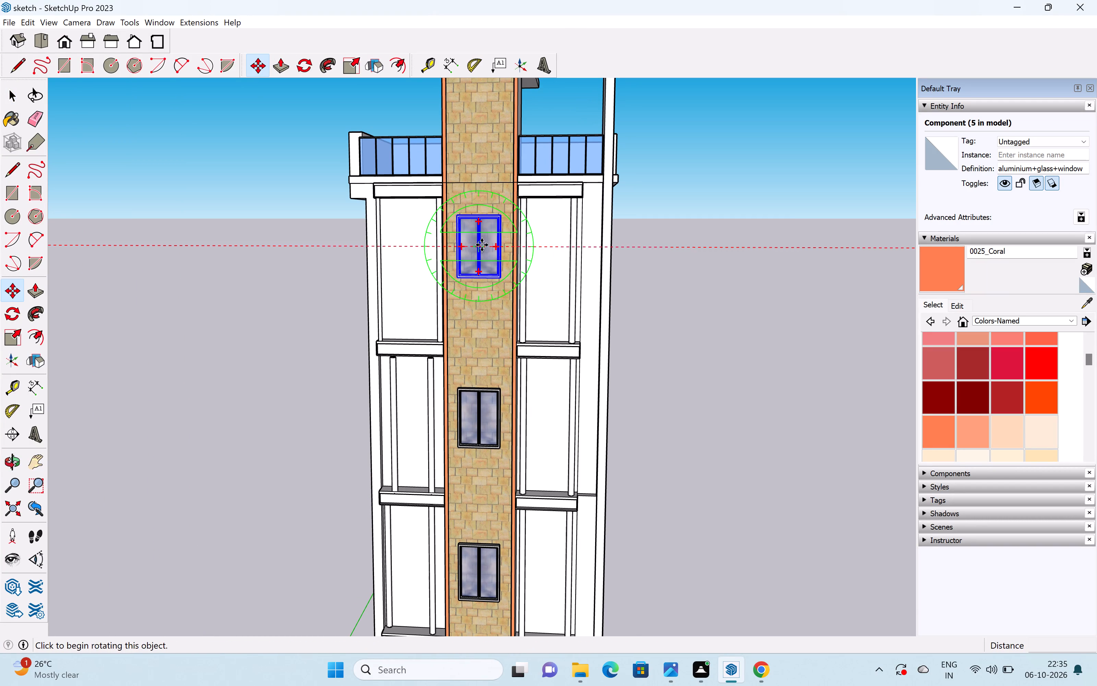
{"action": "left_click_drag", "start_coordinate": [474, 247], "coordinate": [481, 247]}
{"action": "scroll", "coordinate": [543, 249], "scroll_direction": "up", "scroll_amount": 11}
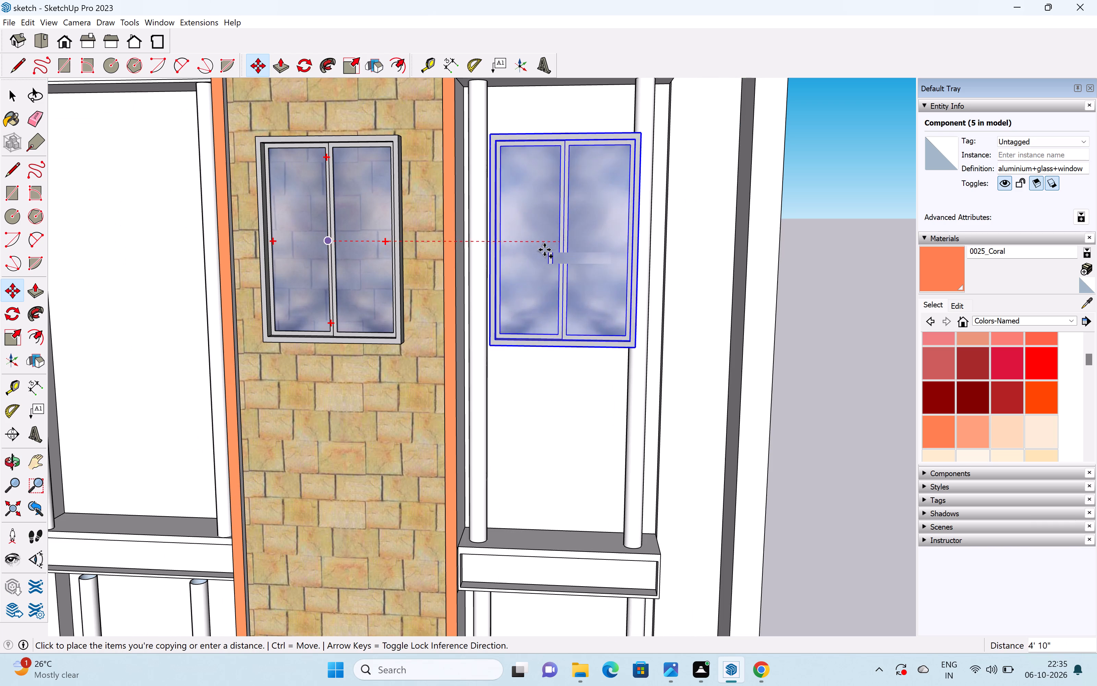
{"action": "left_click", "coordinate": [555, 258]}
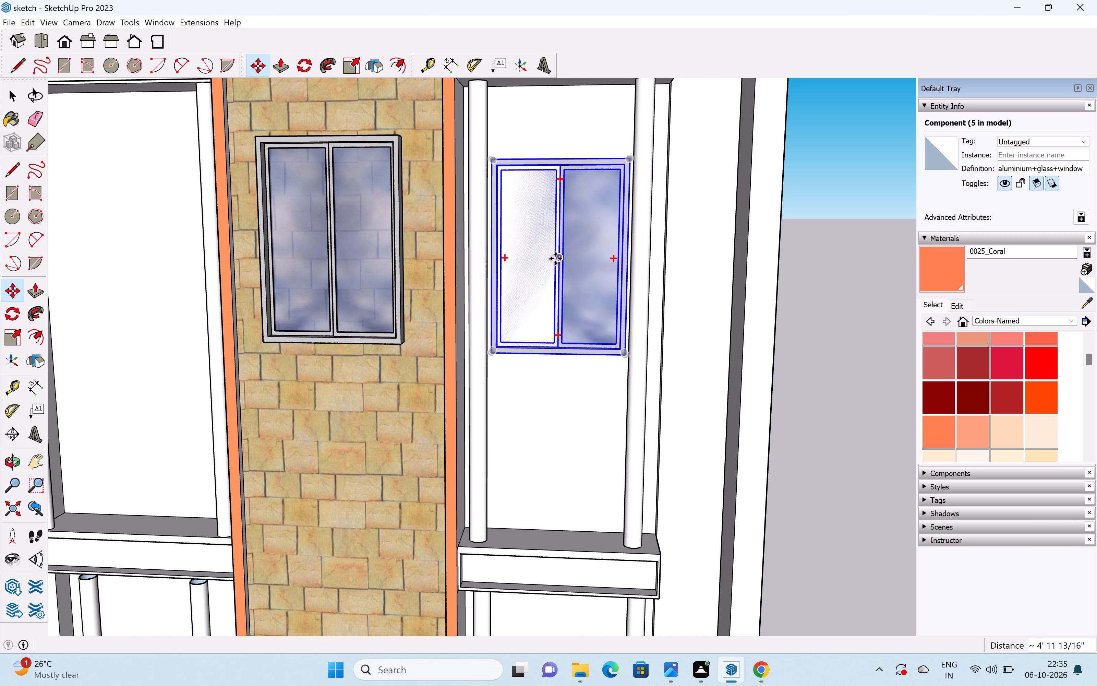
Copy the top storey's right-bay window horizontally into the left bay of the same storey.
{"action": "scroll", "coordinate": [559, 270], "scroll_direction": "down", "scroll_amount": 5}
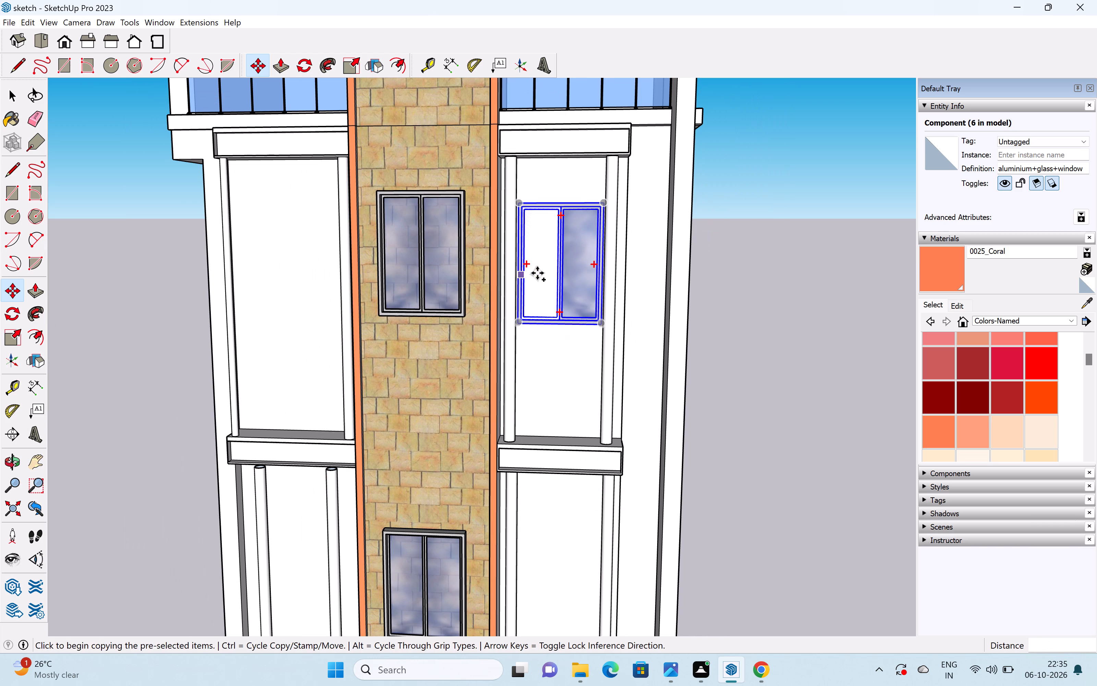
{"action": "left_click", "coordinate": [538, 272]}
{"action": "scroll", "coordinate": [277, 270], "scroll_direction": "up", "scroll_amount": 2}
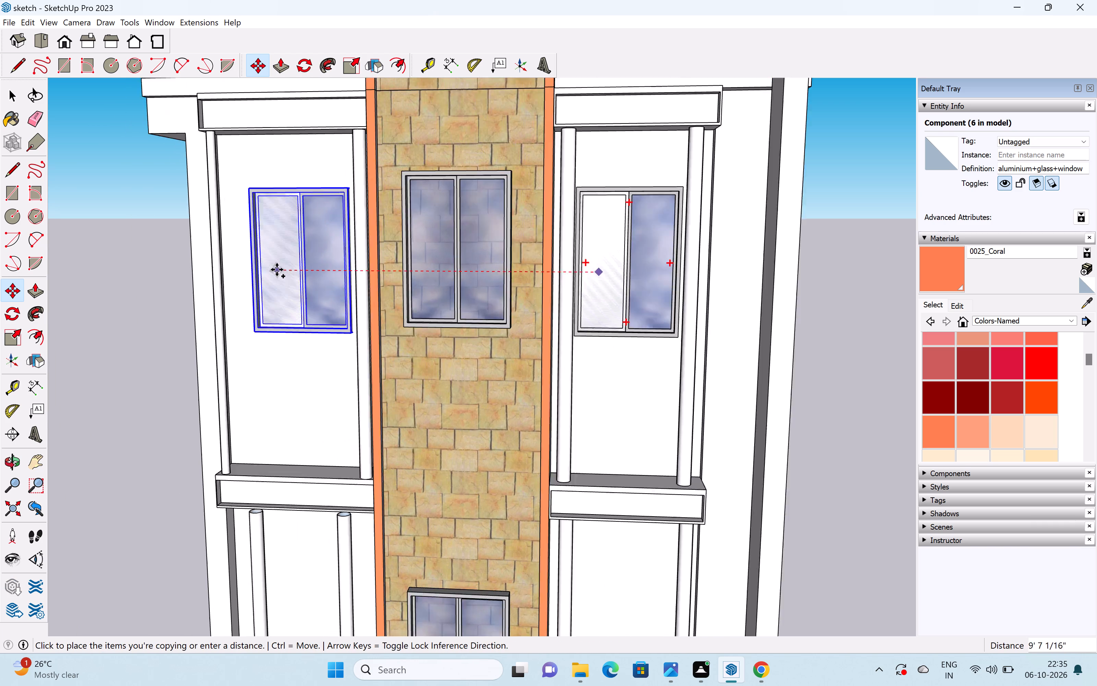
{"action": "scroll", "coordinate": [277, 270], "scroll_direction": "up", "scroll_amount": 3}
{"action": "left_click", "coordinate": [257, 277]}
{"action": "scroll", "coordinate": [286, 295], "scroll_direction": "down", "scroll_amount": 10}
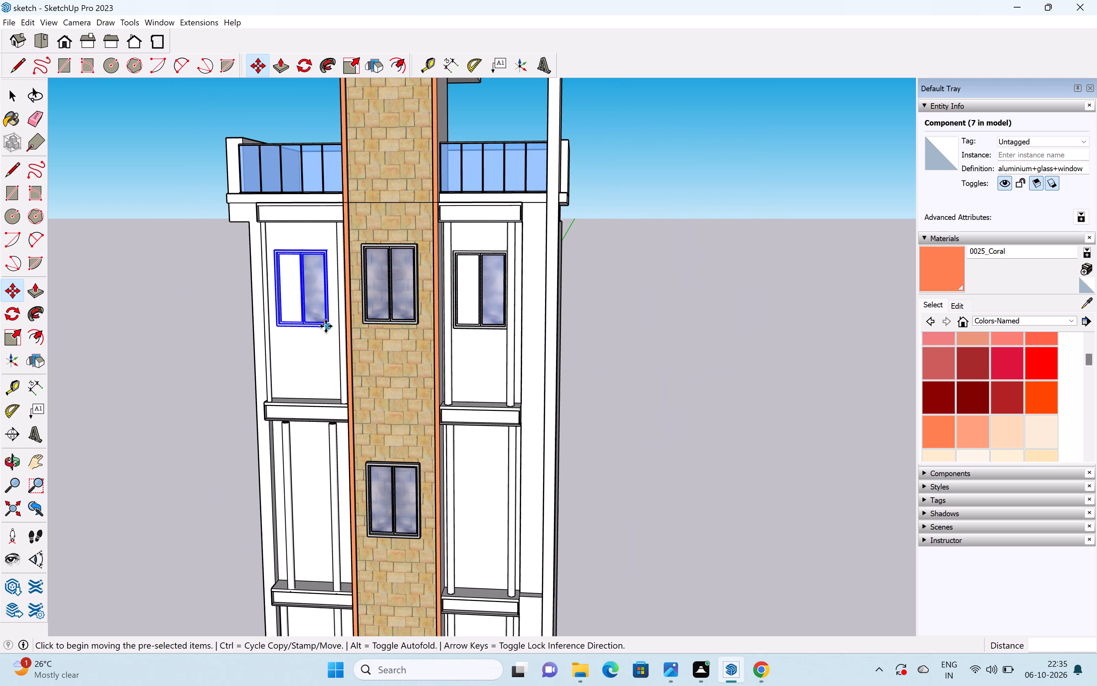
Copy the top storey's left-bay window straight down into the left bay of the storey below.
{"action": "middle_click_drag", "start_coordinate": [330, 331], "coordinate": [538, 130]}
{"action": "scroll", "coordinate": [538, 130], "scroll_direction": "up", "scroll_amount": 1}
{"action": "scroll", "coordinate": [534, 137], "scroll_direction": "down", "scroll_amount": 4}
{"action": "middle_click_drag", "start_coordinate": [527, 143], "coordinate": [509, 228], "text": "shift"}
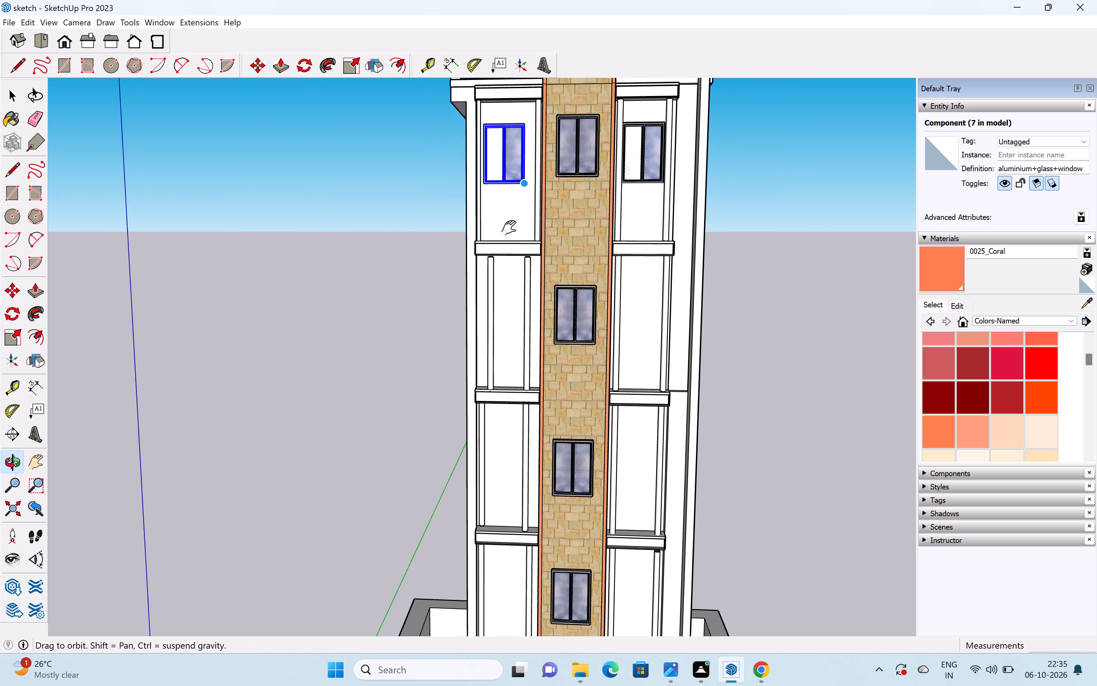
{"action": "middle_click_drag", "start_coordinate": [509, 228], "coordinate": [508, 230], "text": "shift"}
{"action": "left_click", "coordinate": [497, 204]}
{"action": "scroll", "coordinate": [499, 366], "scroll_direction": "down", "scroll_amount": 1}
{"action": "scroll", "coordinate": [500, 365], "scroll_direction": "up", "scroll_amount": 11}
{"action": "left_click", "coordinate": [504, 359]}
Copy the second-from-top storey's left-bay window about 9' 5 3/4" across into its right bay.
{"action": "scroll", "coordinate": [504, 359], "scroll_direction": "down", "scroll_amount": 3}
{"action": "middle_click_drag", "start_coordinate": [504, 360], "coordinate": [465, 383]}
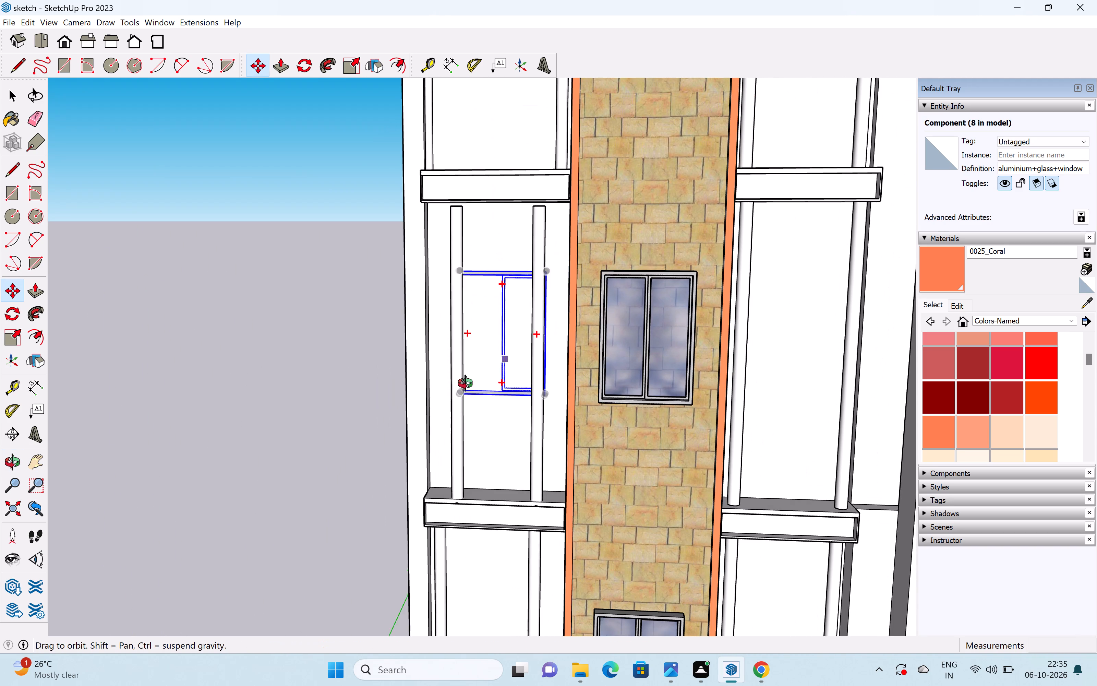
{"action": "middle_click_drag", "start_coordinate": [465, 383], "coordinate": [388, 425]}
{"action": "left_click", "coordinate": [494, 378]}
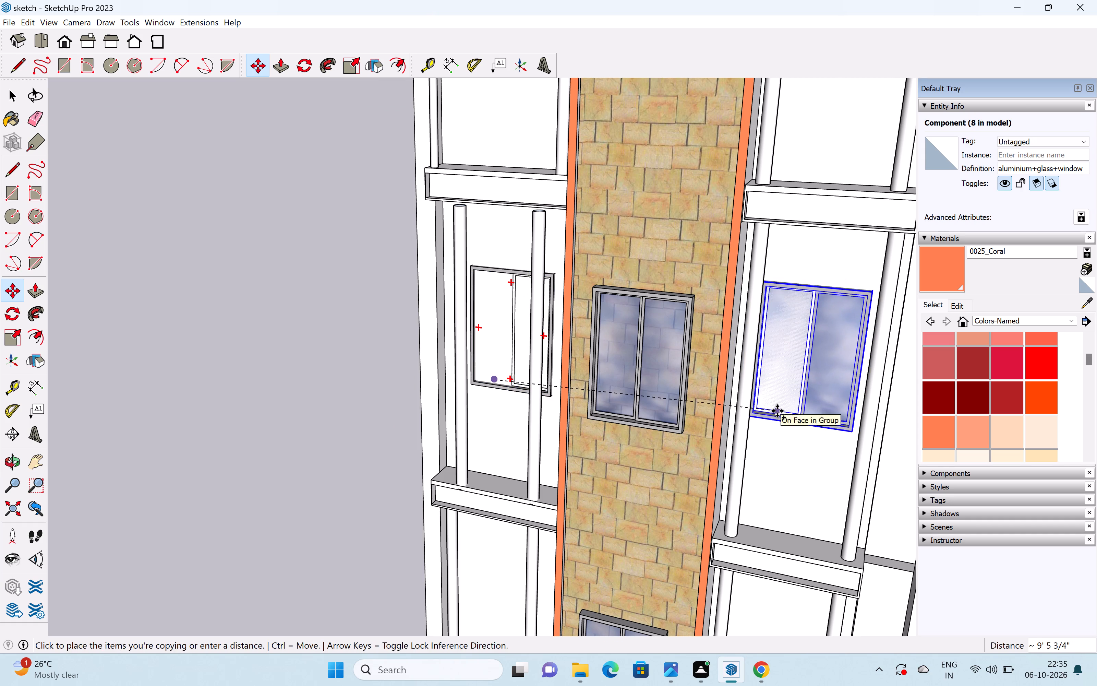
{"action": "left_click", "coordinate": [780, 411]}
{"action": "scroll", "coordinate": [780, 409], "scroll_direction": "down", "scroll_amount": 4}
{"action": "middle_click_drag", "start_coordinate": [778, 406], "coordinate": [703, 296], "text": "shift"}
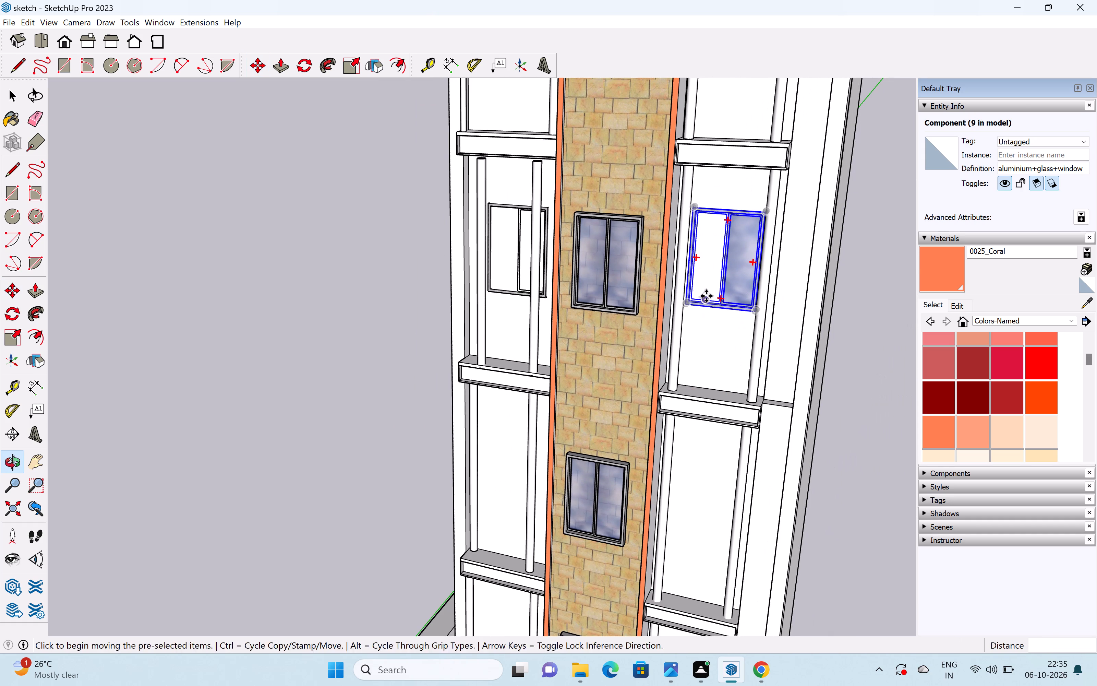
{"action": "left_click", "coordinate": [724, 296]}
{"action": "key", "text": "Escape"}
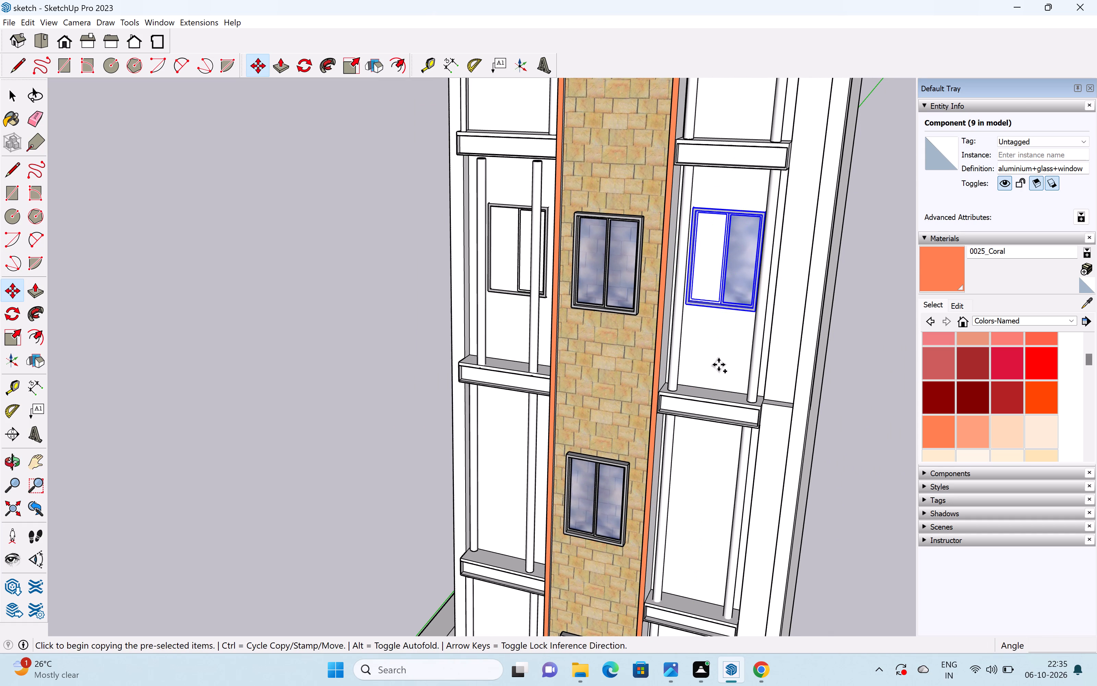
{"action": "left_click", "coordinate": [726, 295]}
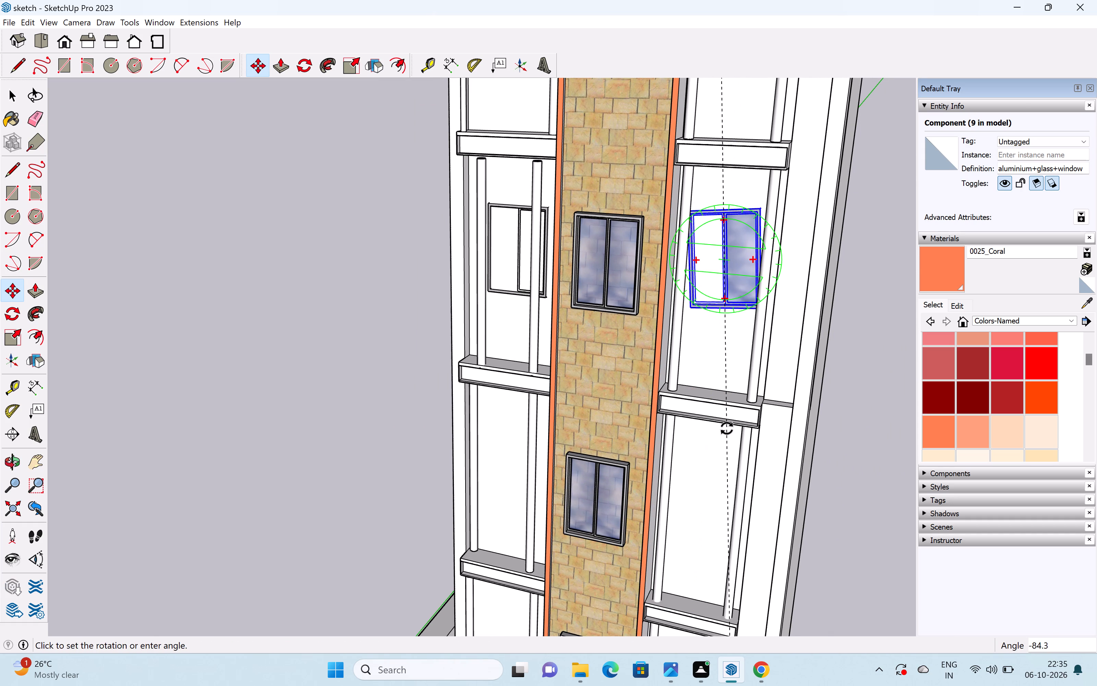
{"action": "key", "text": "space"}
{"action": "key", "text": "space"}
Copy the second-from-top storey's right-bay window about 11' 11 9/16" down into the right bay of the third storey from the top.
{"action": "left_click", "coordinate": [721, 283]}
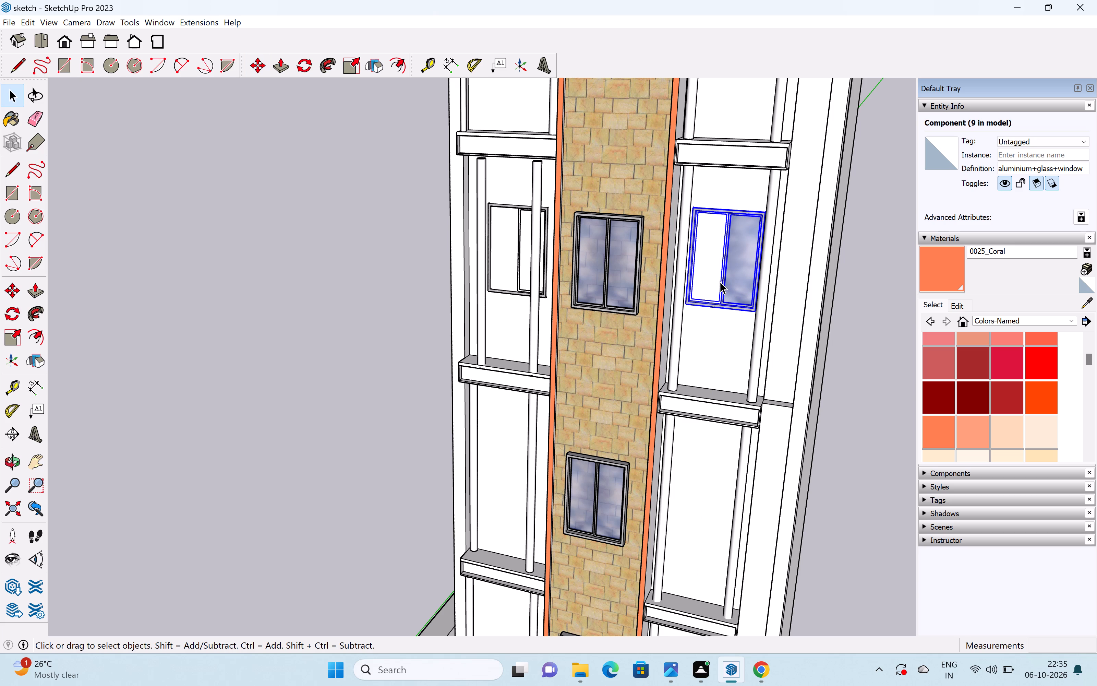
{"action": "key", "text": "m"}
{"action": "left_click", "coordinate": [726, 259]}
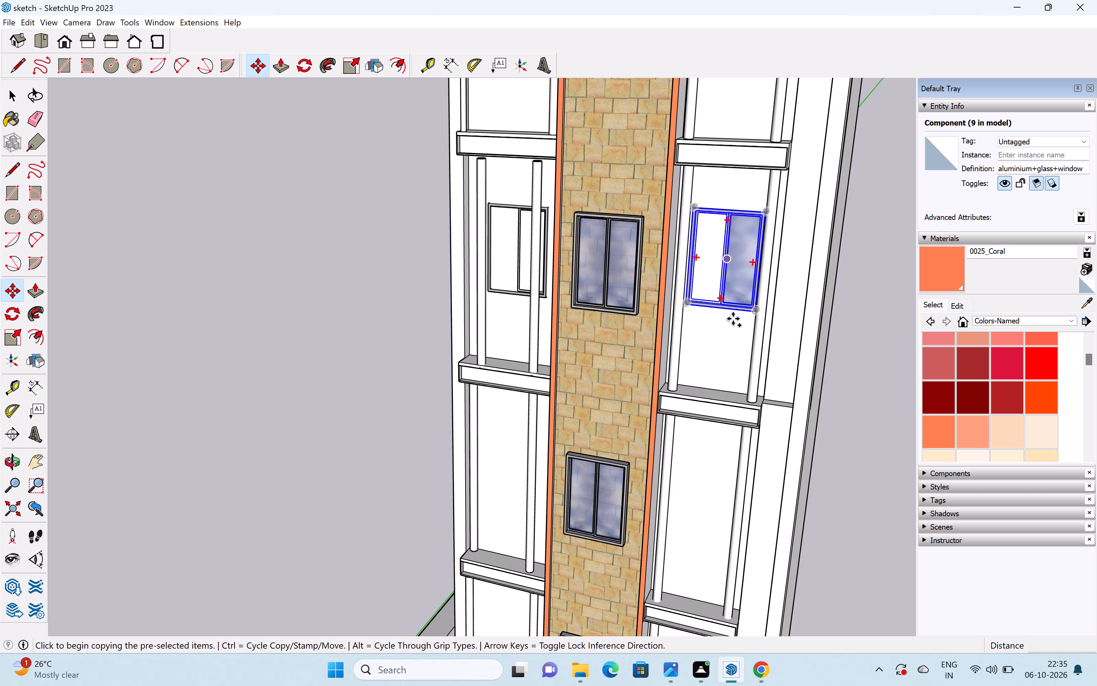
{"action": "scroll", "coordinate": [698, 516], "scroll_direction": "up", "scroll_amount": 3}
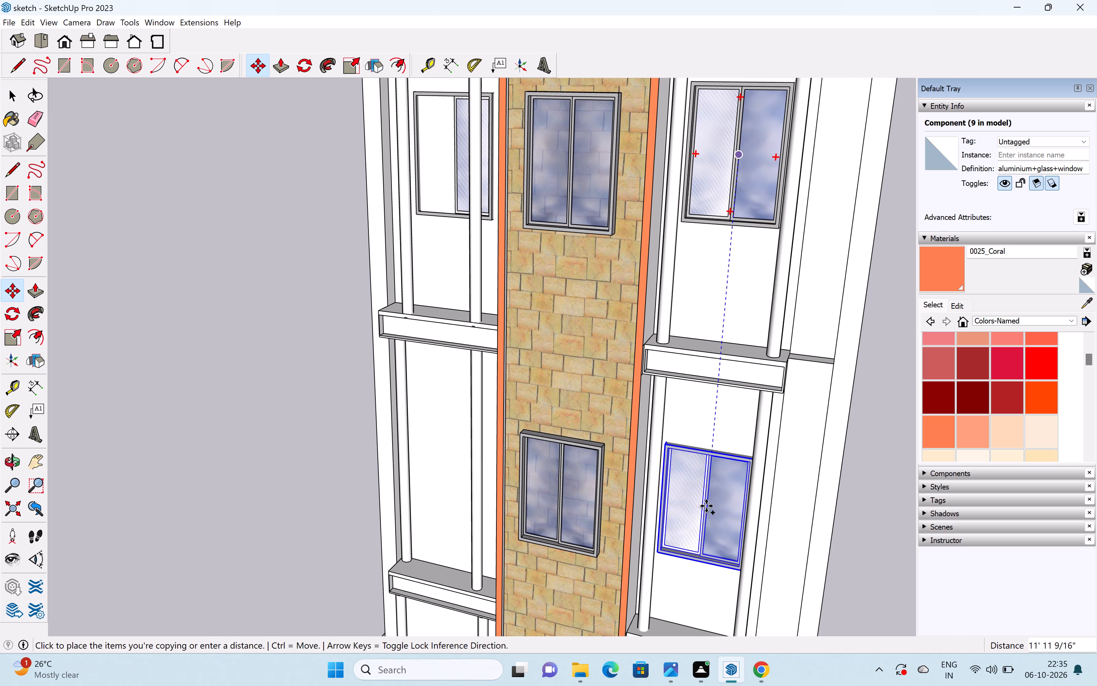
{"action": "left_click", "coordinate": [707, 506]}
Copy the third-from-top storey's right-bay window about 11' 3" across into its left bay.
{"action": "middle_click_drag", "start_coordinate": [707, 500], "coordinate": [702, 480]}
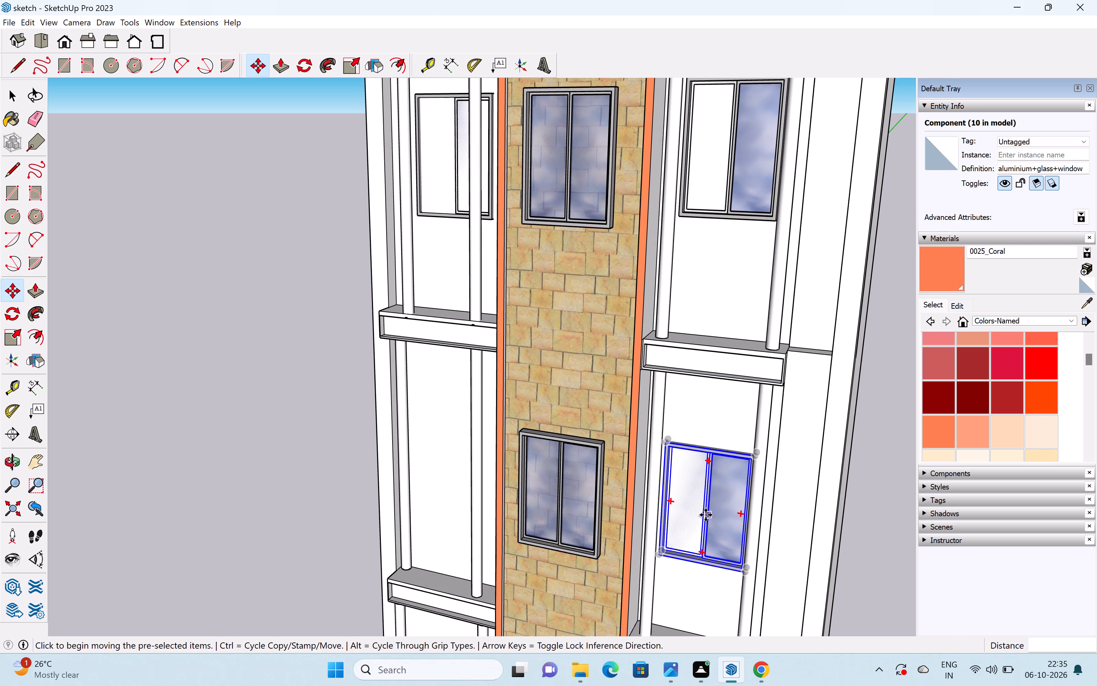
{"action": "left_click", "coordinate": [704, 512]}
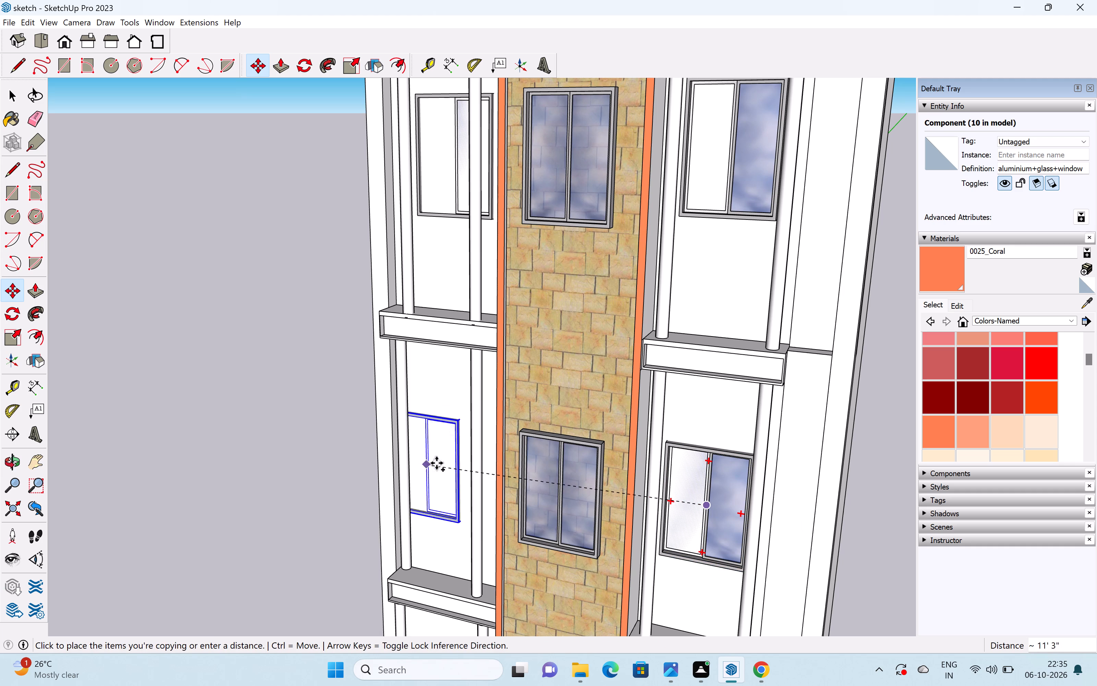
{"action": "left_click", "coordinate": [439, 463]}
Move the third-from-top storey's left-bay window about 6 11/16" to sit between the bay's two columns.
{"action": "scroll", "coordinate": [462, 467], "scroll_direction": "down", "scroll_amount": 7}
{"action": "middle_click_drag", "start_coordinate": [503, 472], "coordinate": [664, 471]}
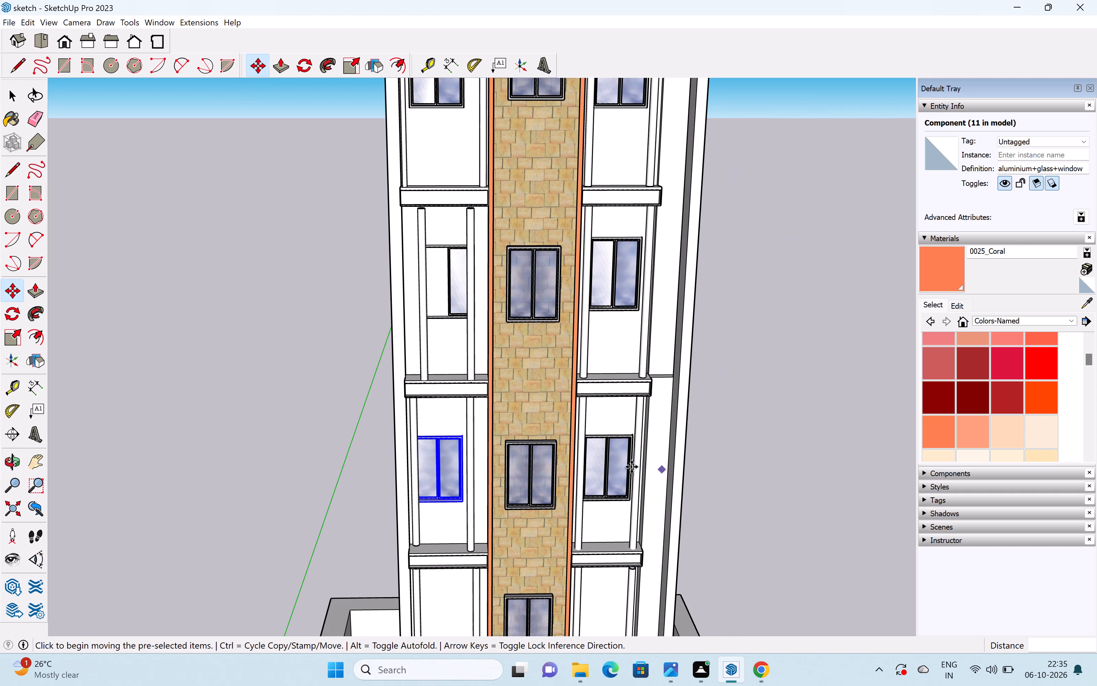
{"action": "scroll", "coordinate": [446, 484], "scroll_direction": "up", "scroll_amount": 6}
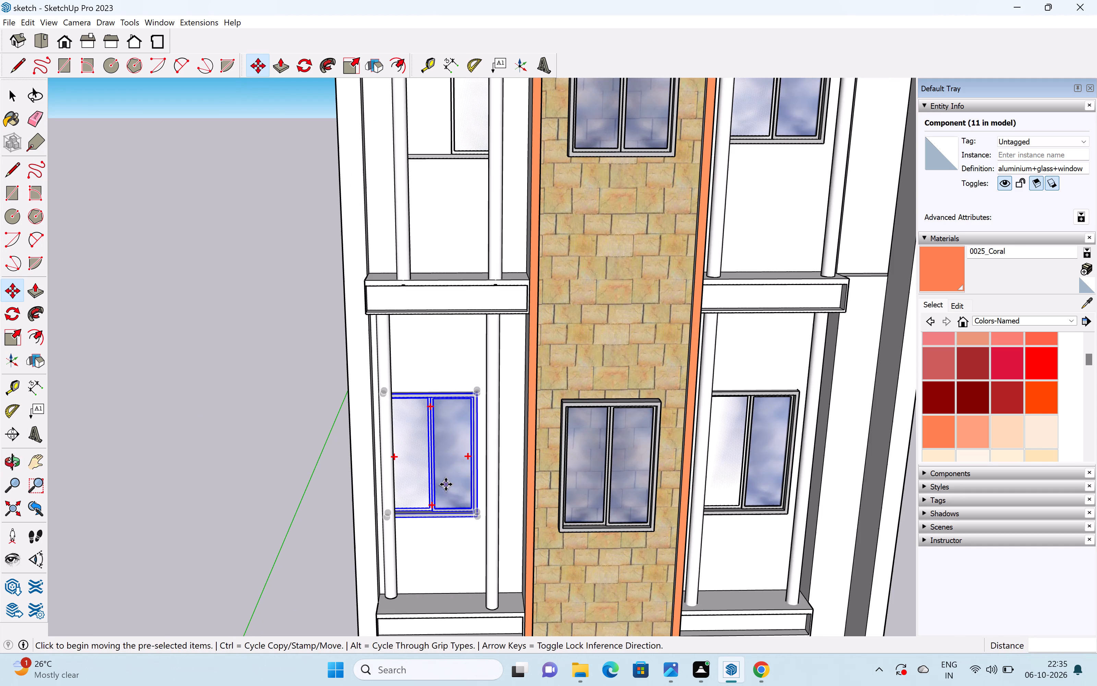
{"action": "key", "text": "m"}
{"action": "left_click_drag", "start_coordinate": [437, 484], "coordinate": [444, 483]}
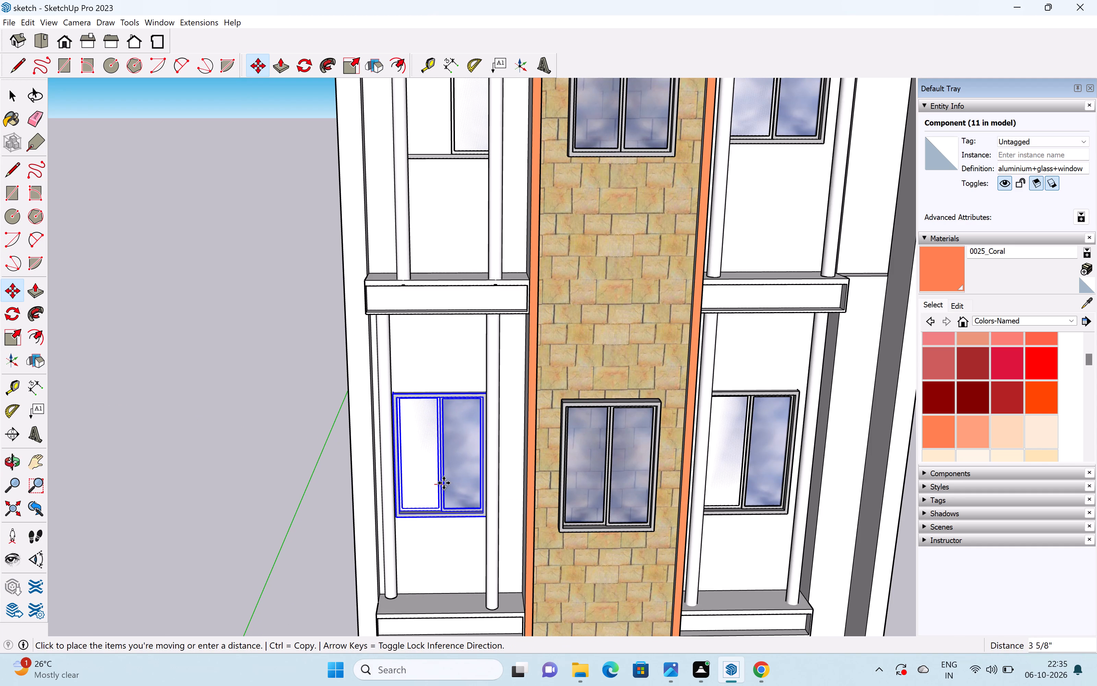
{"action": "scroll", "coordinate": [444, 483], "scroll_direction": "down", "scroll_amount": 9}
{"action": "middle_click_drag", "start_coordinate": [445, 477], "coordinate": [475, 356], "text": "shift"}
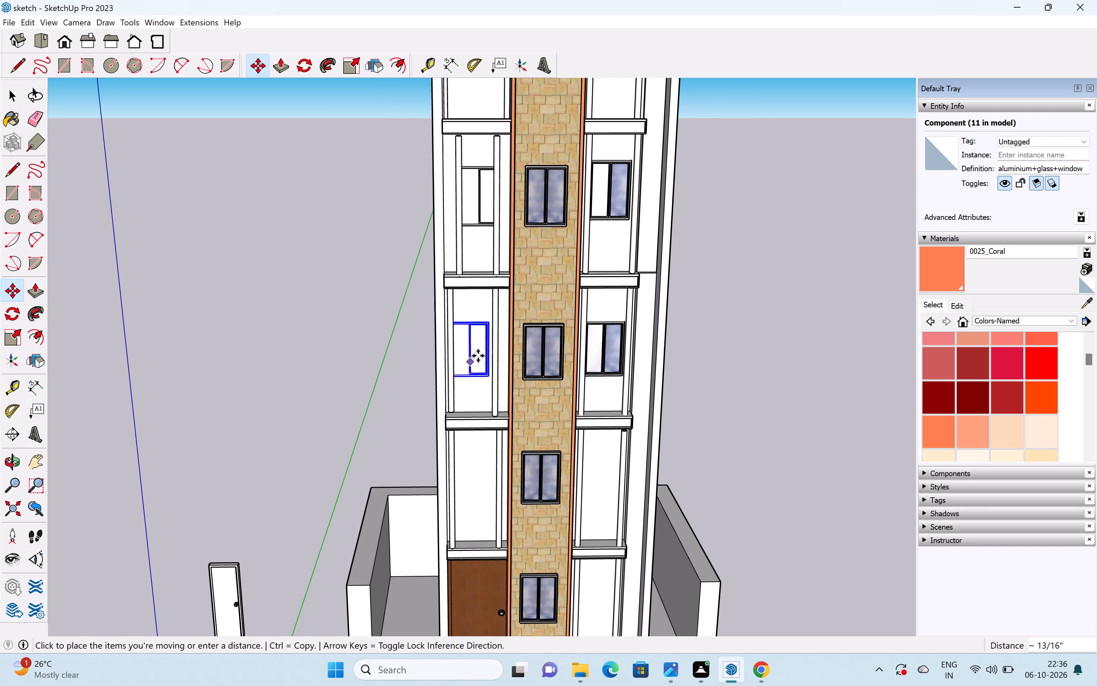
{"action": "scroll", "coordinate": [481, 357], "scroll_direction": "up", "scroll_amount": 5}
{"action": "left_click", "coordinate": [472, 357]}
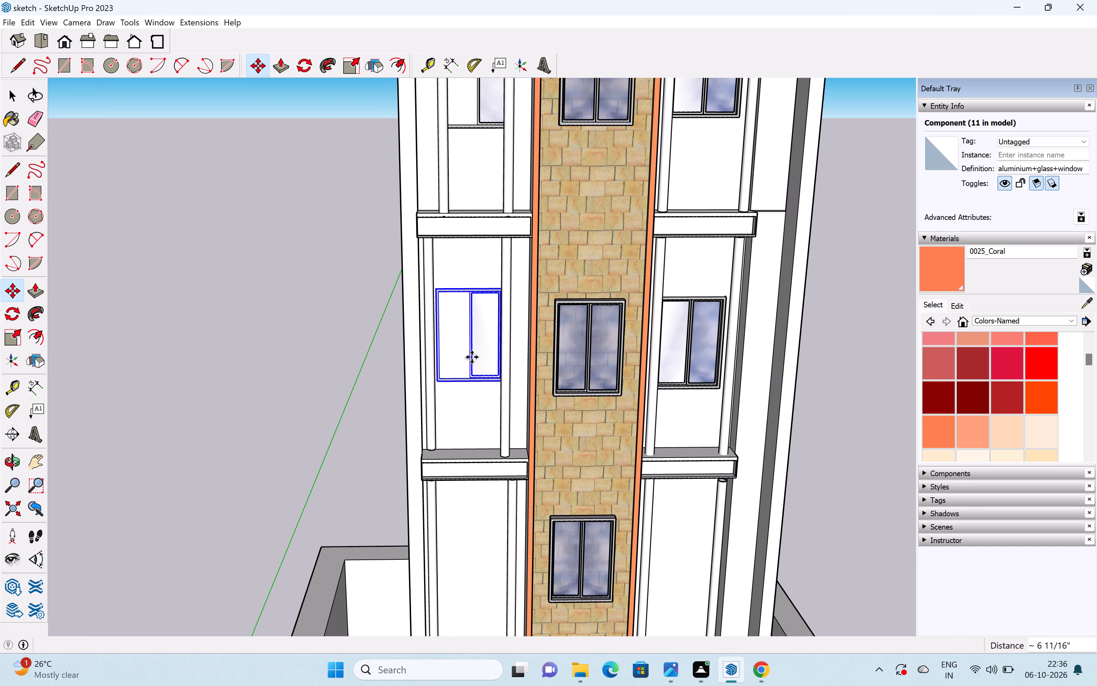
Copy the left-bay window straight down into the bay directly above the wooden door.
{"action": "key", "text": "comma"}
{"action": "left_click", "coordinate": [466, 358]}
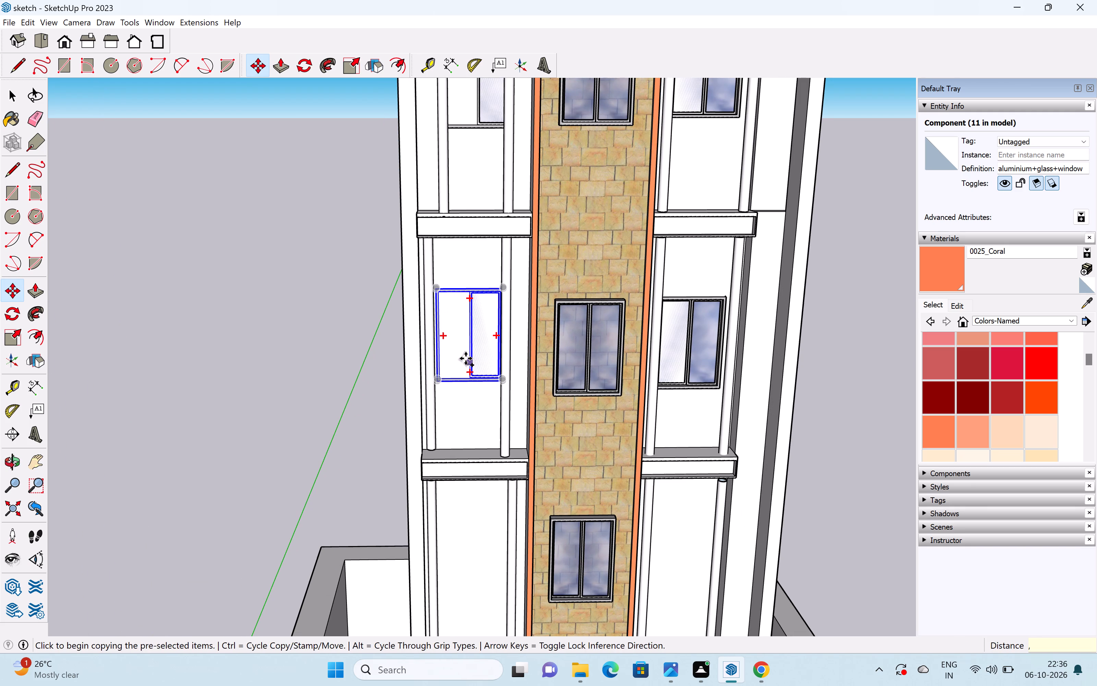
{"action": "middle_click_drag", "start_coordinate": [477, 492], "coordinate": [516, 162], "text": "shift"}
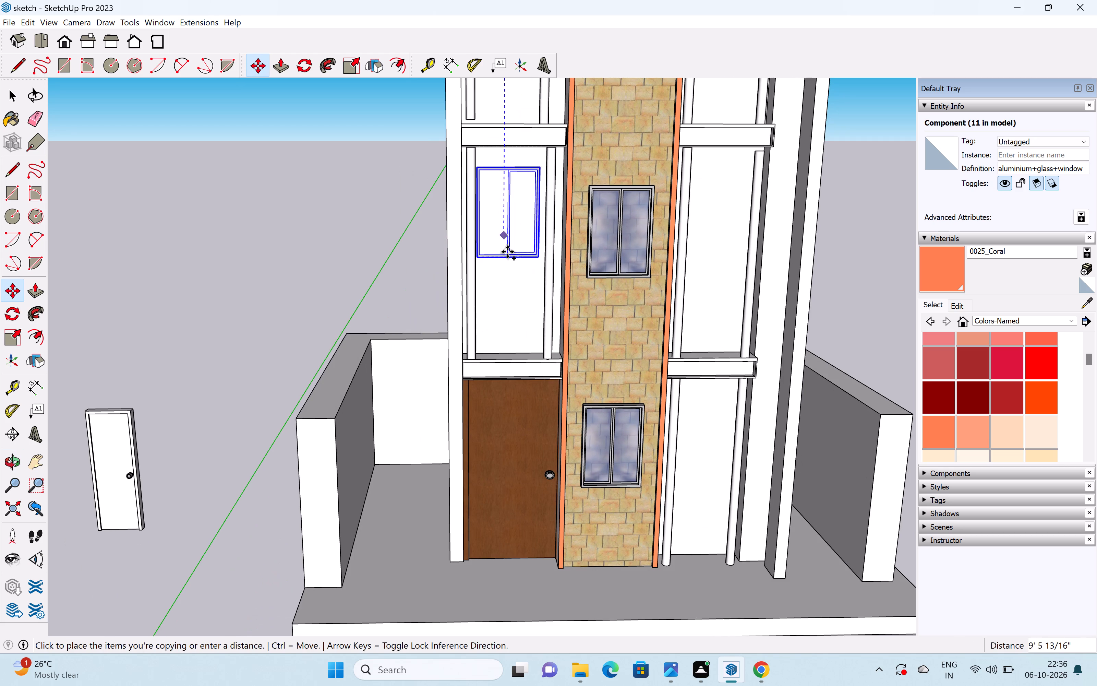
{"action": "left_click", "coordinate": [510, 265]}
Copy the window above the wooden door about 9' 6 3/4" across into the right bay and clear the selection.
{"action": "middle_click_drag", "start_coordinate": [630, 250], "coordinate": [508, 248]}
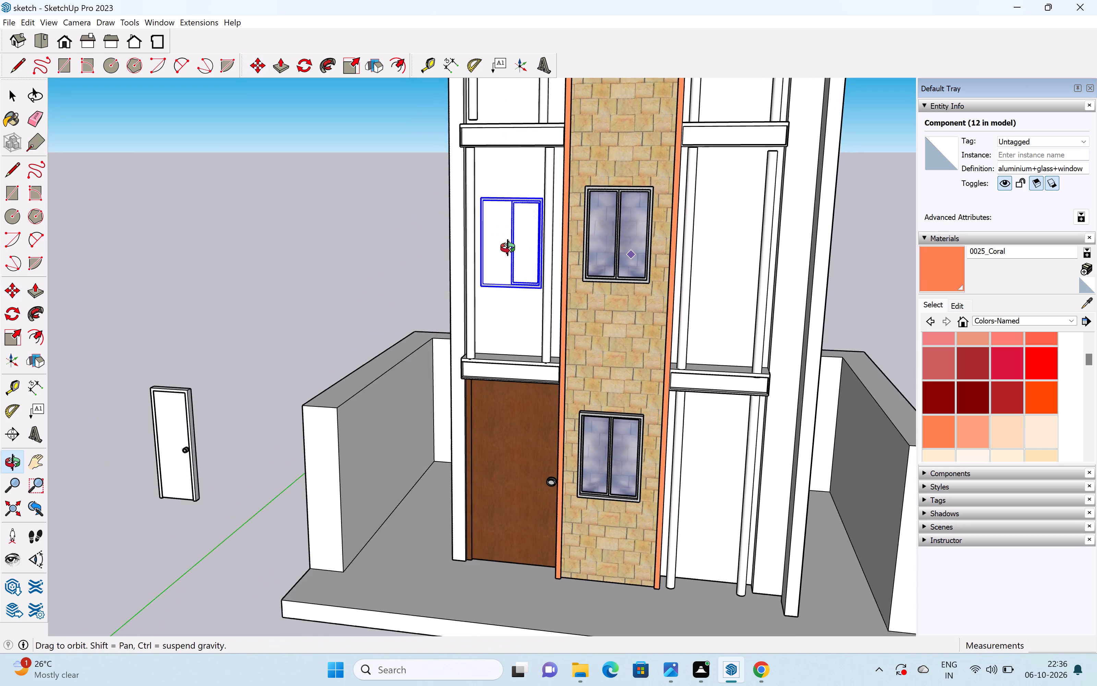
{"action": "middle_click_drag", "start_coordinate": [508, 248], "coordinate": [489, 251]}
{"action": "left_click", "coordinate": [509, 247]}
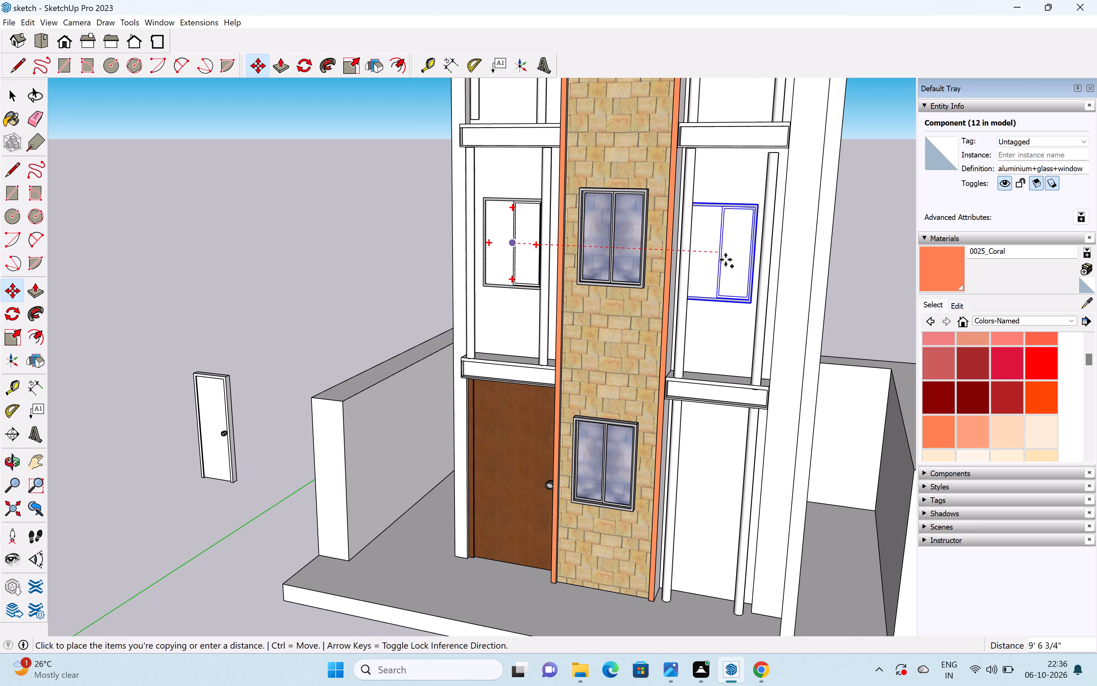
{"action": "left_click", "coordinate": [723, 261]}
{"action": "scroll", "coordinate": [733, 255], "scroll_direction": "down", "scroll_amount": 6}
{"action": "key", "text": "space"}
{"action": "left_click", "coordinate": [837, 202]}
Scale the top storey's right-bay window downward along the blue axis by a factor of 1.65.
{"action": "scroll", "coordinate": [684, 246], "scroll_direction": "down", "scroll_amount": 4}
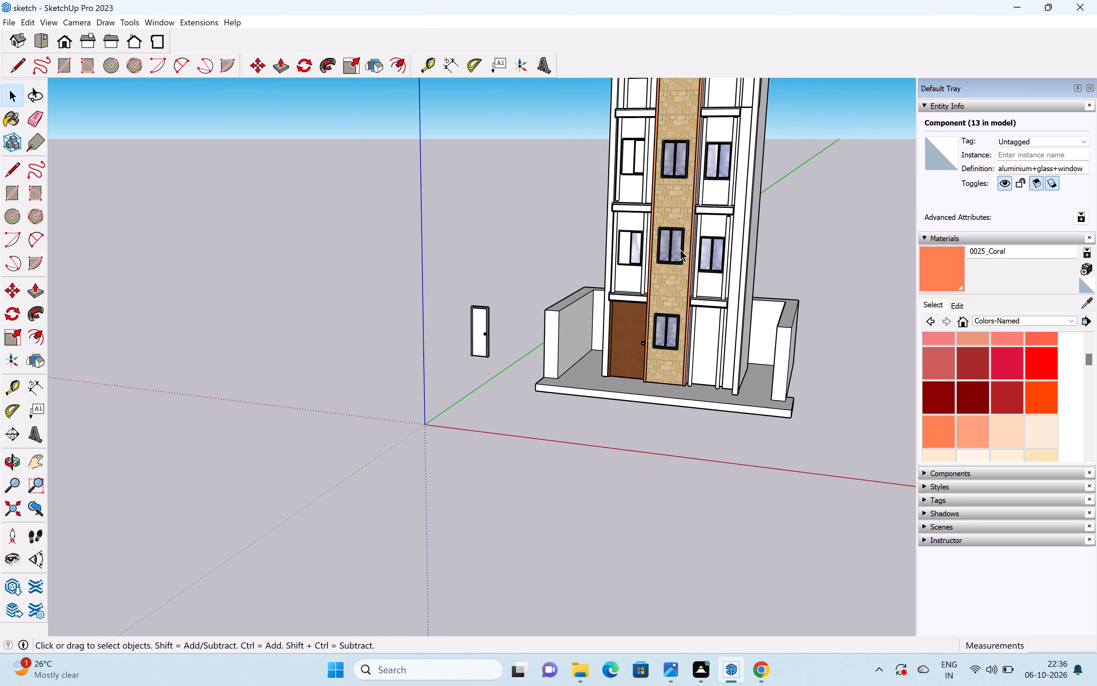
{"action": "scroll", "coordinate": [680, 249], "scroll_direction": "down", "scroll_amount": 7}
{"action": "scroll", "coordinate": [621, 260], "scroll_direction": "down", "scroll_amount": 1}
{"action": "middle_click_drag", "start_coordinate": [622, 260], "coordinate": [715, 243]}
{"action": "middle_click_drag", "start_coordinate": [605, 224], "coordinate": [538, 408], "text": "shift"}
{"action": "scroll", "coordinate": [620, 275], "scroll_direction": "up", "scroll_amount": 6}
{"action": "scroll", "coordinate": [572, 302], "scroll_direction": "up", "scroll_amount": 13}
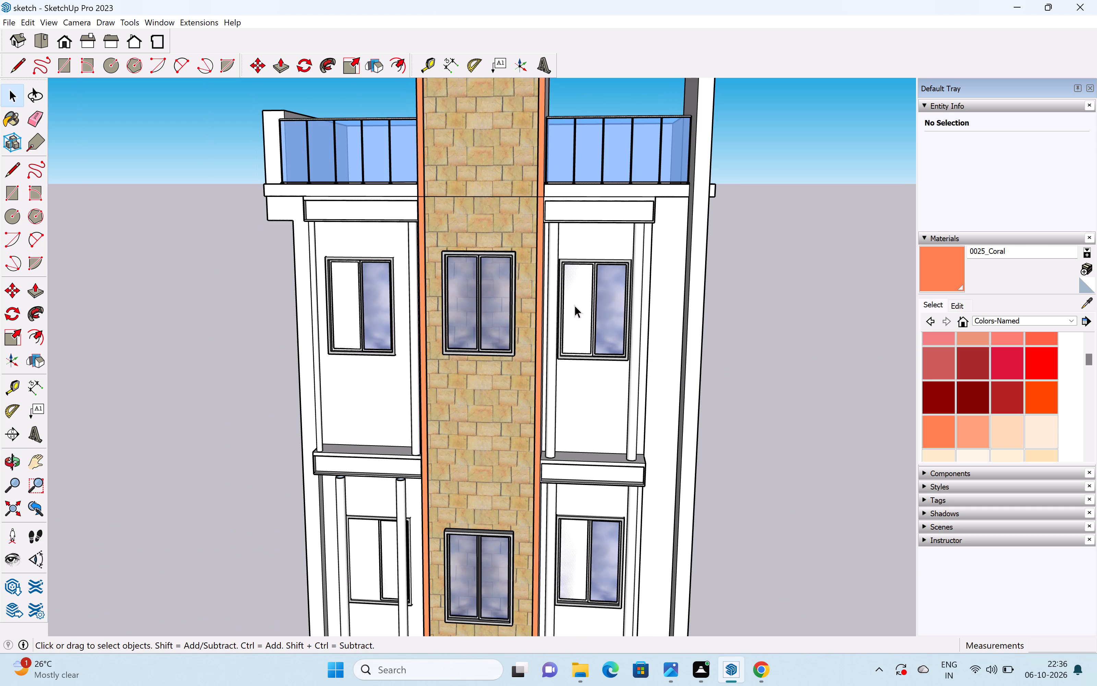
{"action": "left_click", "coordinate": [596, 318]}
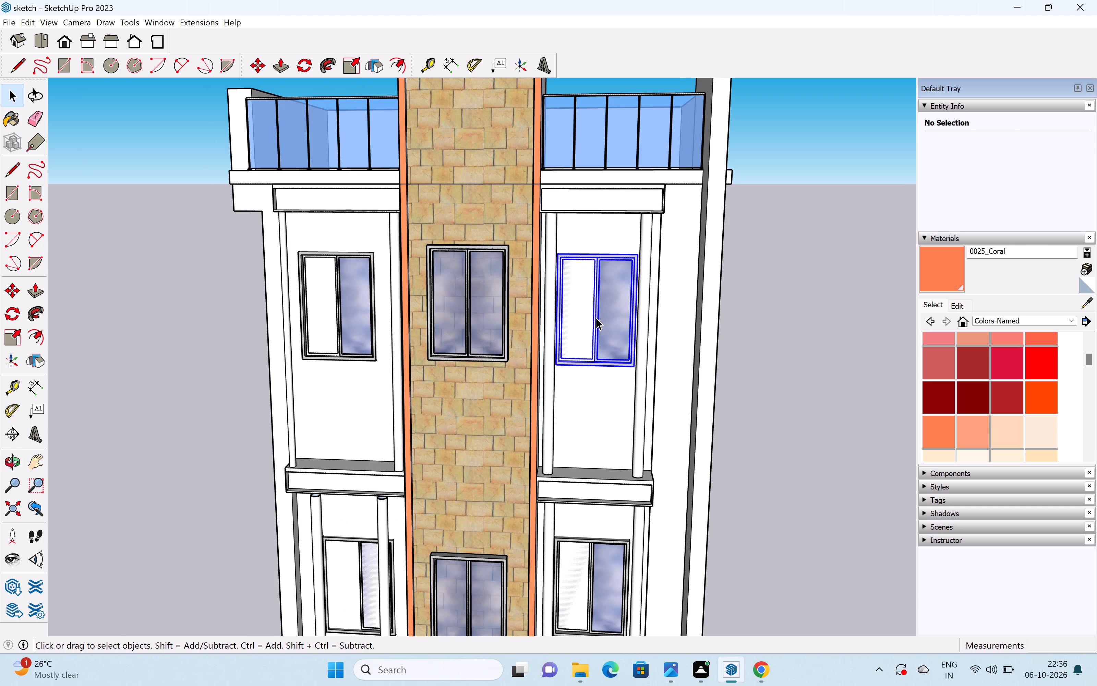
{"action": "key", "text": "s"}
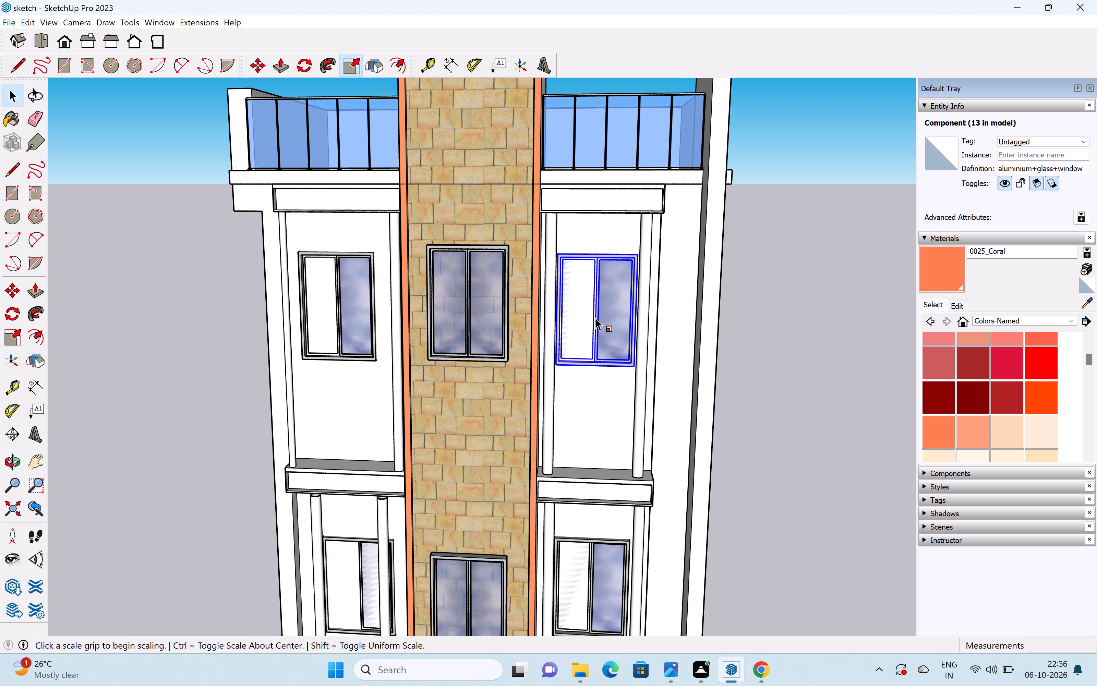
{"action": "middle_click_drag", "start_coordinate": [584, 362], "coordinate": [633, 182]}
{"action": "scroll", "coordinate": [591, 421], "scroll_direction": "up", "scroll_amount": 6}
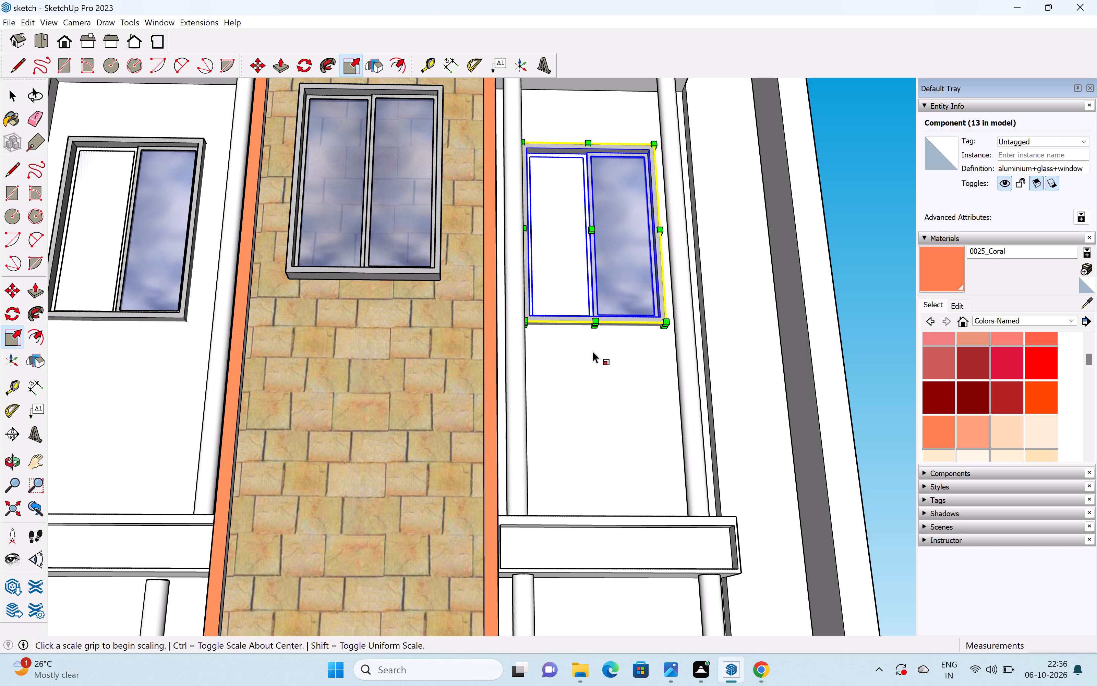
{"action": "left_click_drag", "start_coordinate": [595, 327], "coordinate": [624, 450]}
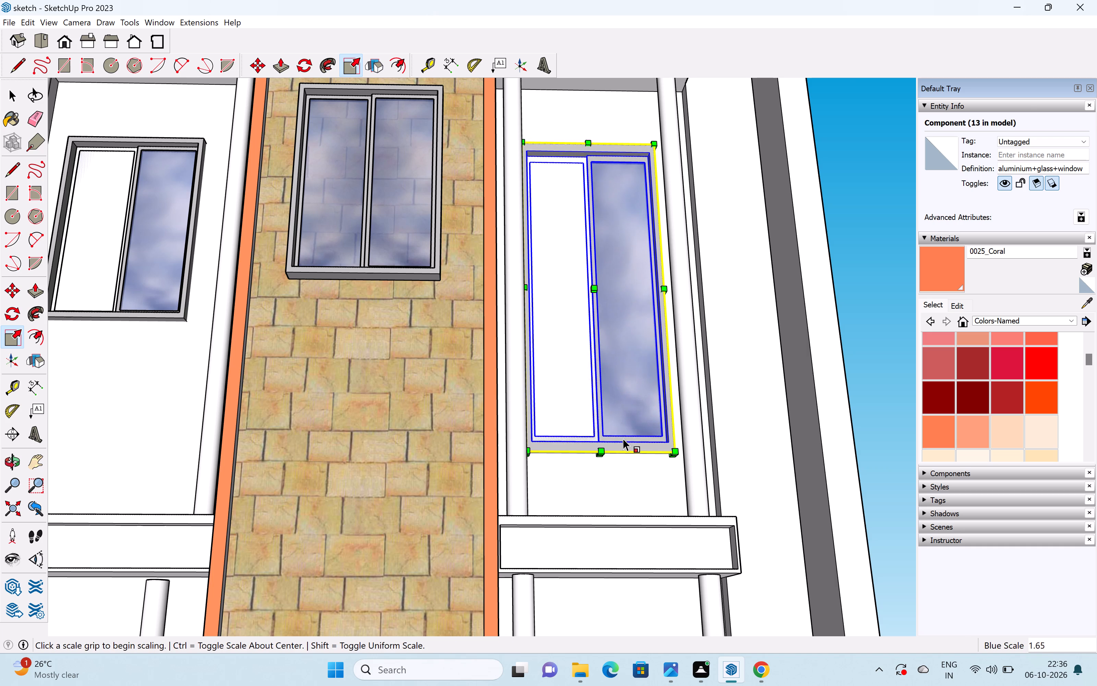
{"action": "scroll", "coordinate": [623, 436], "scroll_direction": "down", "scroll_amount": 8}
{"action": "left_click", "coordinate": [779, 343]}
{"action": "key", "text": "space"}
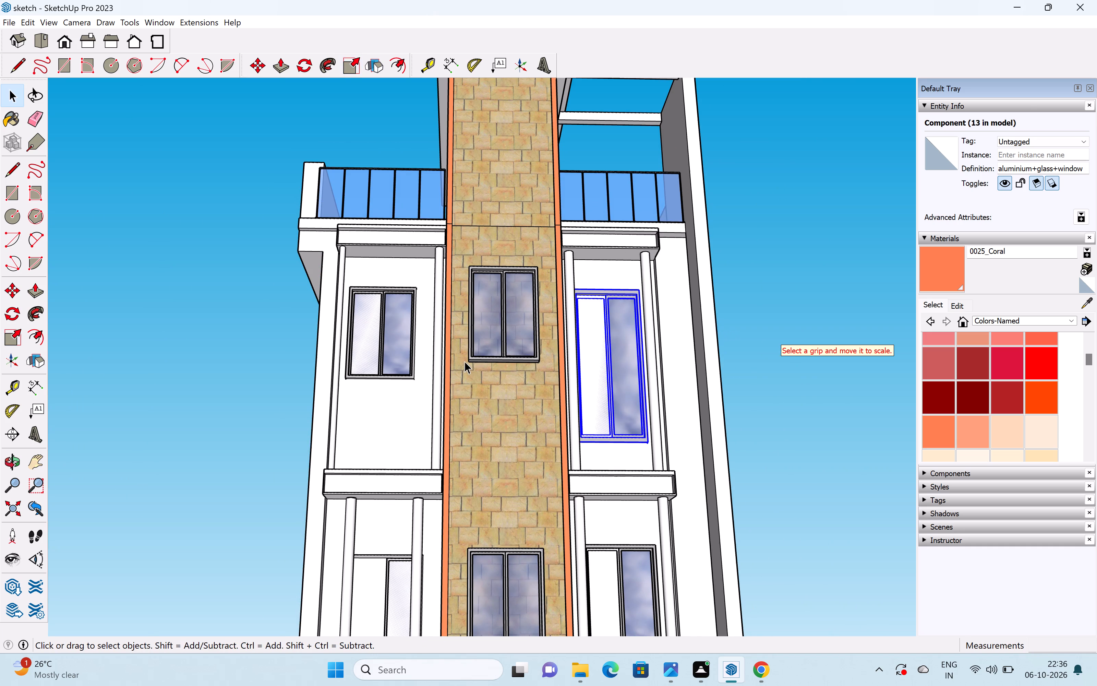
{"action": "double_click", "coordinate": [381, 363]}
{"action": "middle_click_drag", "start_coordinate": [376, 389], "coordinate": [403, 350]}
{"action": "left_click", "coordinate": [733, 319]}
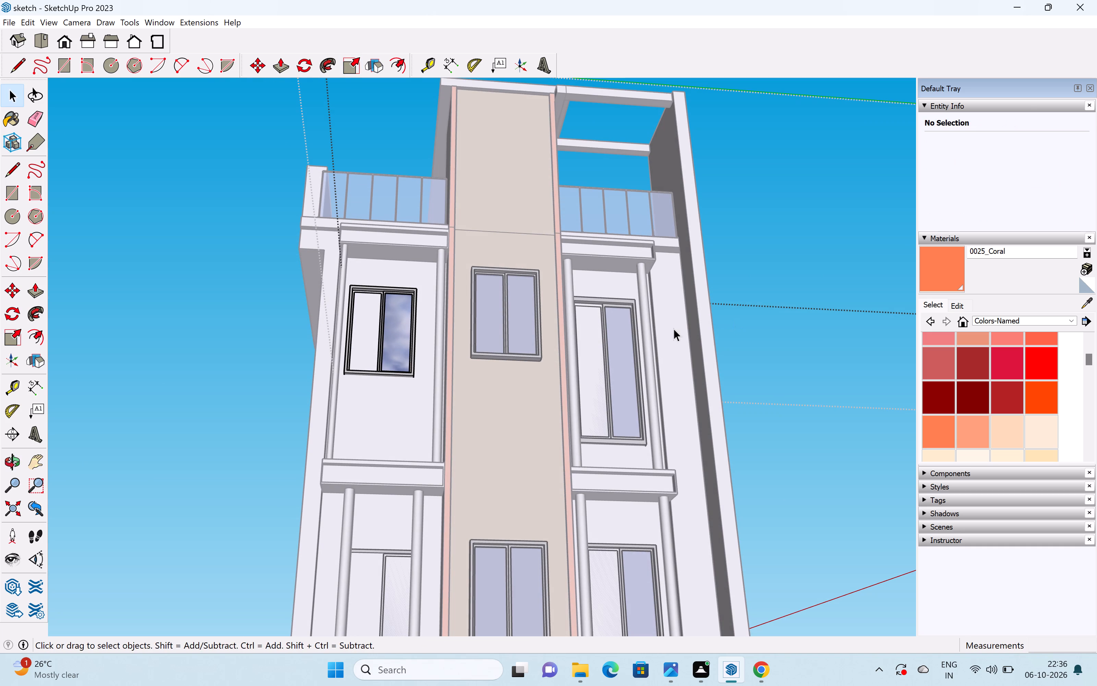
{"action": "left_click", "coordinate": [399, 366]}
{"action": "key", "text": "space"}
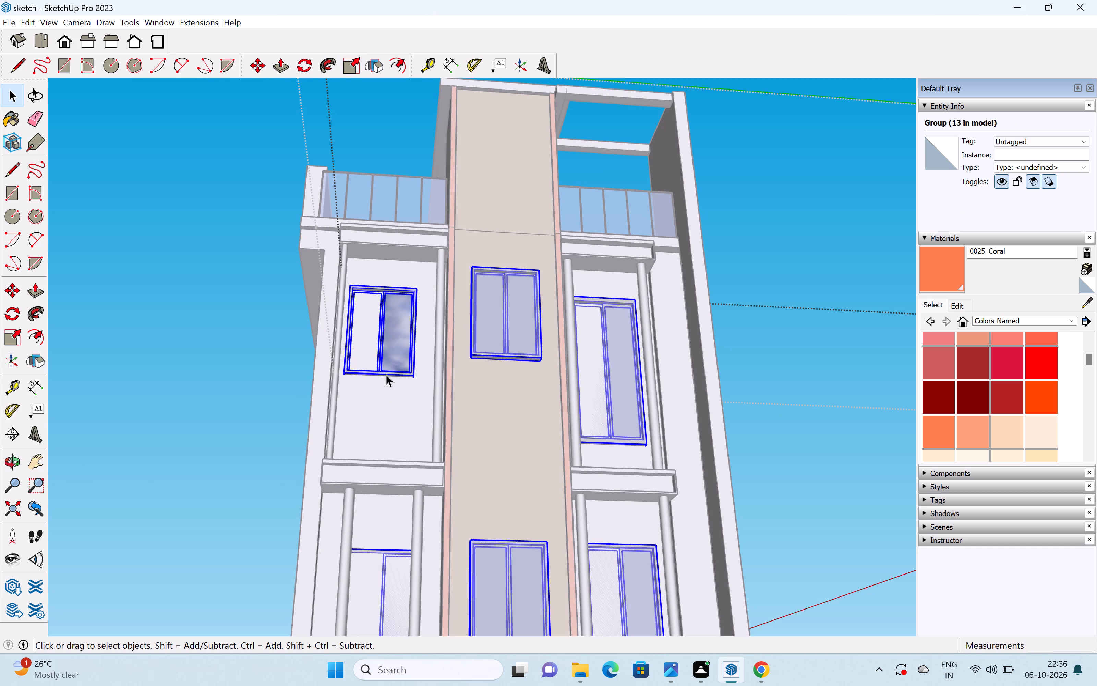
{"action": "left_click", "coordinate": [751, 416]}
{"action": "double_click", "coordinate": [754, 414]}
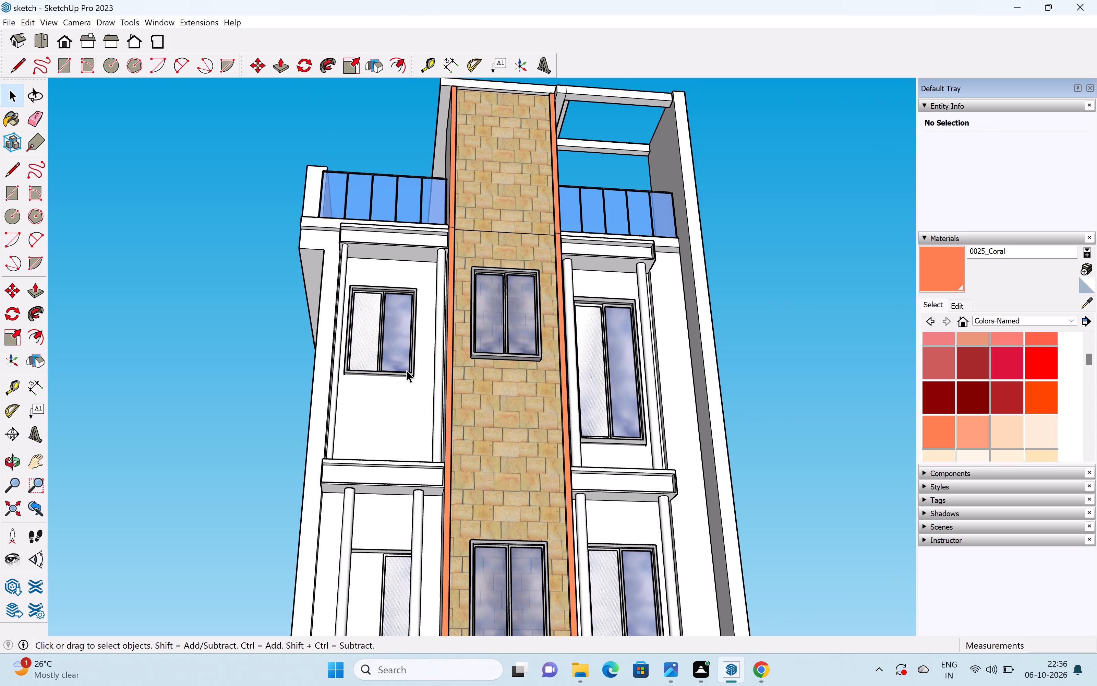
Scale the top storey's left-bay window downward along the blue axis to about the same height as its right-bay counterpart.
{"action": "left_click", "coordinate": [399, 370]}
{"action": "scroll", "coordinate": [396, 369], "scroll_direction": "up", "scroll_amount": 3}
{"action": "key", "text": "s"}
{"action": "left_click_drag", "start_coordinate": [373, 379], "coordinate": [371, 393]}
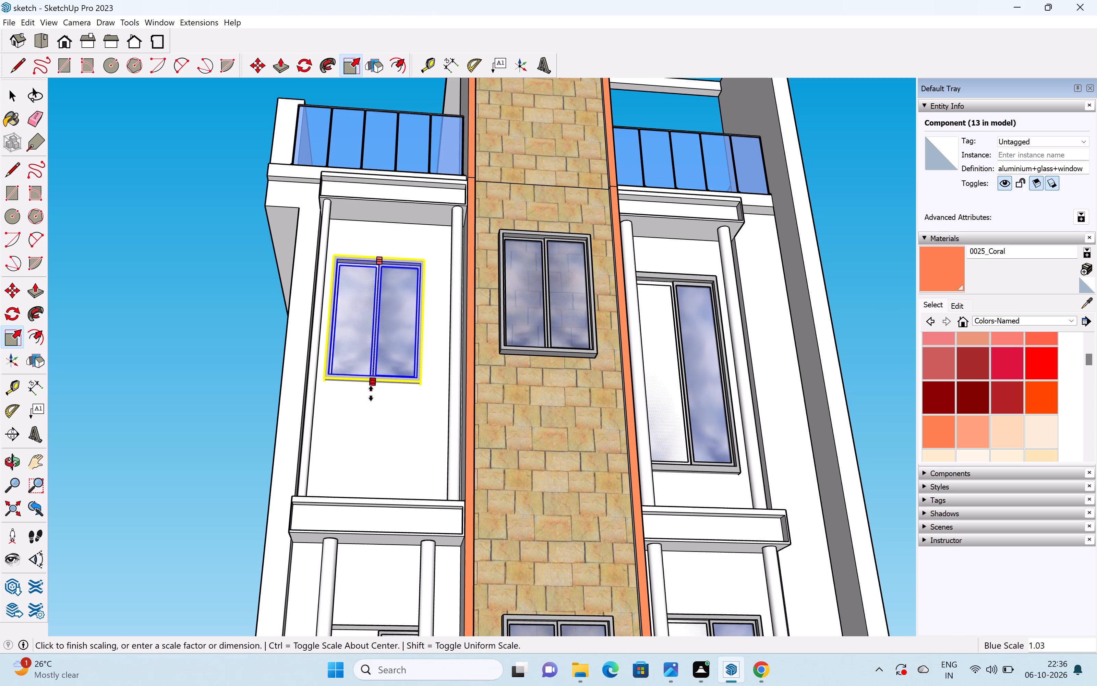
{"action": "left_click_drag", "start_coordinate": [371, 393], "coordinate": [369, 463]}
{"action": "scroll", "coordinate": [496, 385], "scroll_direction": "down", "scroll_amount": 11}
{"action": "middle_click_drag", "start_coordinate": [586, 360], "coordinate": [544, 475]}
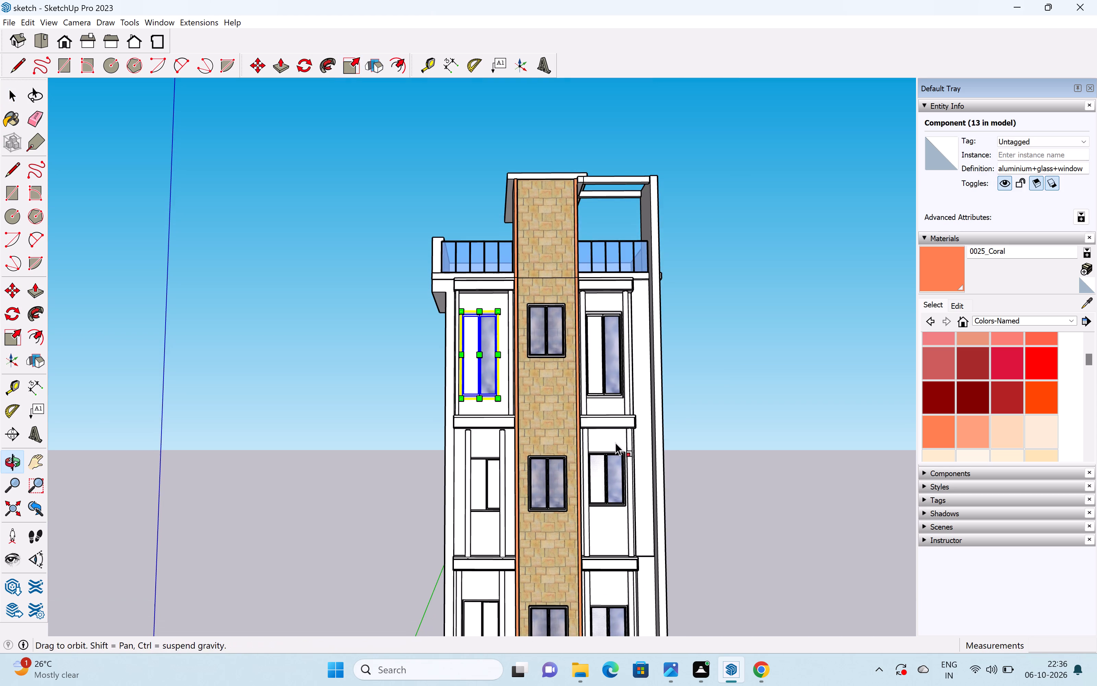
{"action": "left_click", "coordinate": [733, 360]}
{"action": "key", "text": "space"}
Scale the second-from-top storey's left-bay window downward along the blue axis, ending just above the ledge below it.
{"action": "middle_click_drag", "start_coordinate": [435, 441], "coordinate": [503, 331], "text": "shift"}
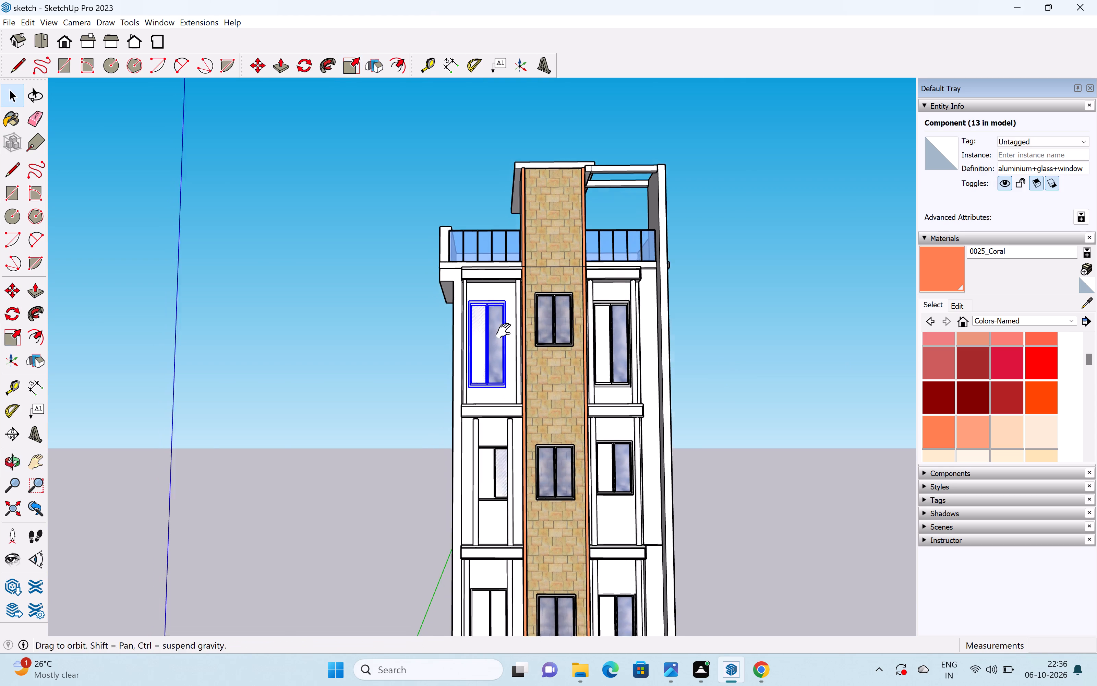
{"action": "middle_click_drag", "start_coordinate": [503, 331], "coordinate": [534, 247], "text": "shift"}
{"action": "left_click", "coordinate": [567, 345]}
{"action": "scroll", "coordinate": [567, 348], "scroll_direction": "up", "scroll_amount": 7}
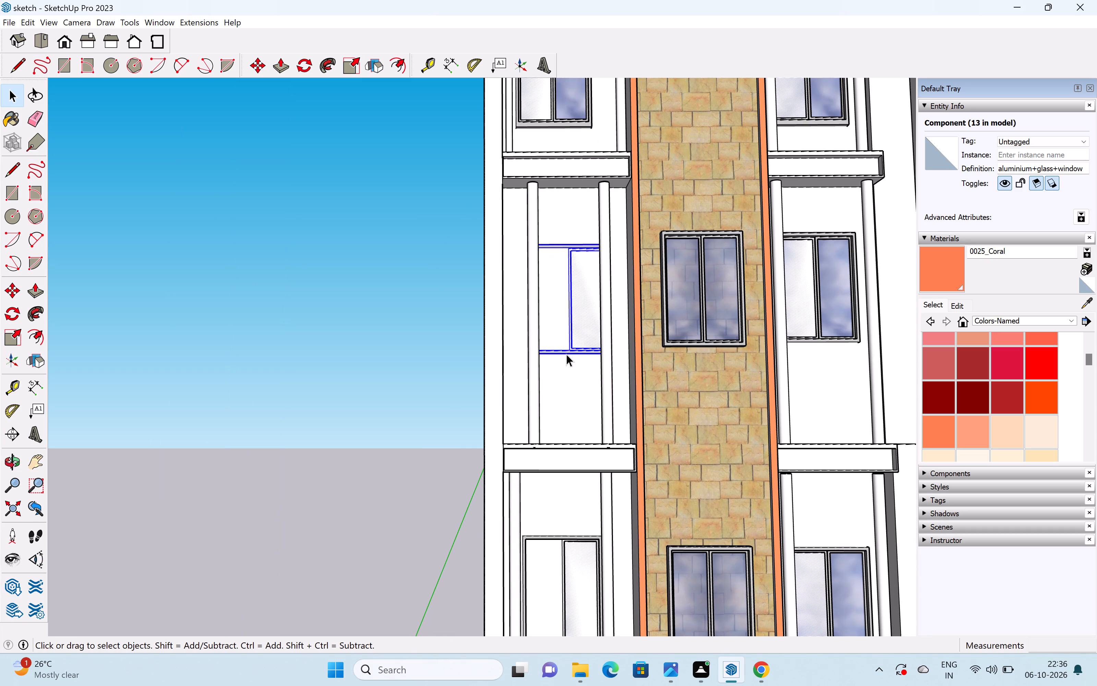
{"action": "key", "text": "s"}
{"action": "middle_click_drag", "start_coordinate": [570, 356], "coordinate": [634, 176]}
{"action": "scroll", "coordinate": [572, 372], "scroll_direction": "up", "scroll_amount": 5}
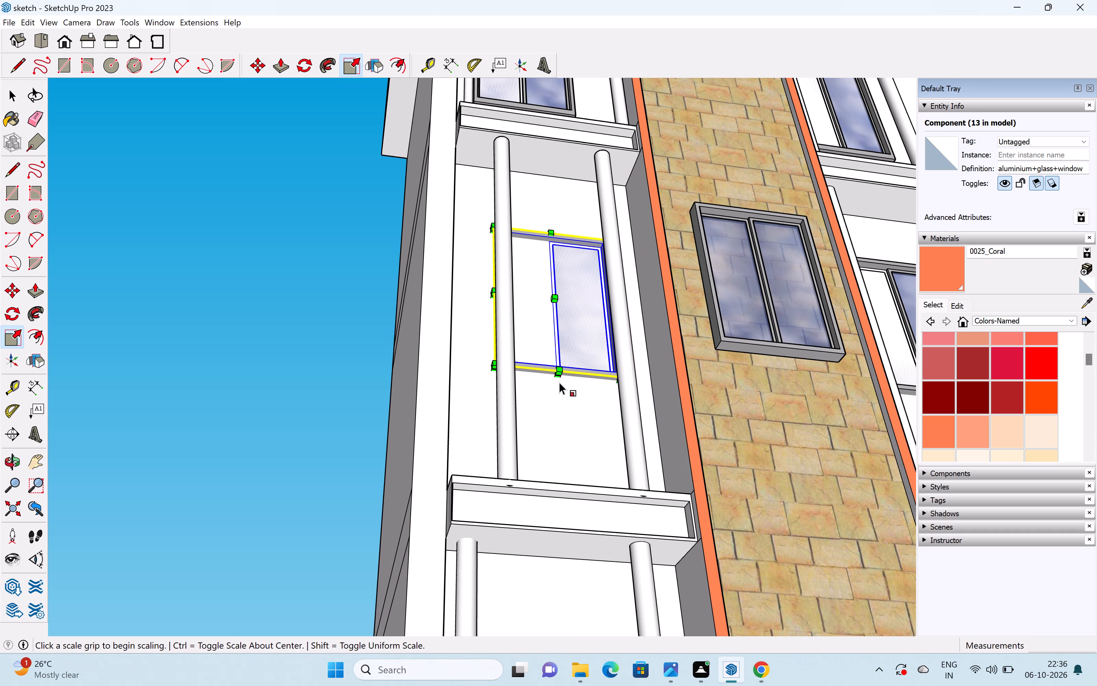
{"action": "left_click_drag", "start_coordinate": [560, 375], "coordinate": [569, 477]}
{"action": "scroll", "coordinate": [563, 446], "scroll_direction": "down", "scroll_amount": 6}
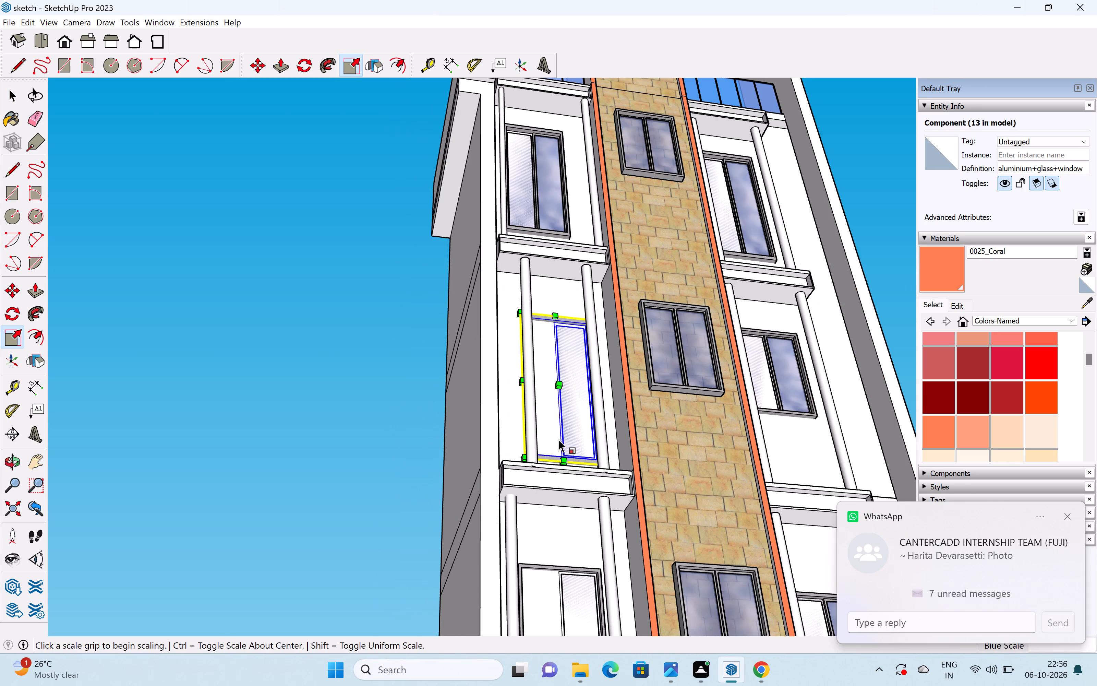
{"action": "middle_click_drag", "start_coordinate": [558, 444], "coordinate": [486, 550]}
{"action": "scroll", "coordinate": [530, 505], "scroll_direction": "down", "scroll_amount": 12}
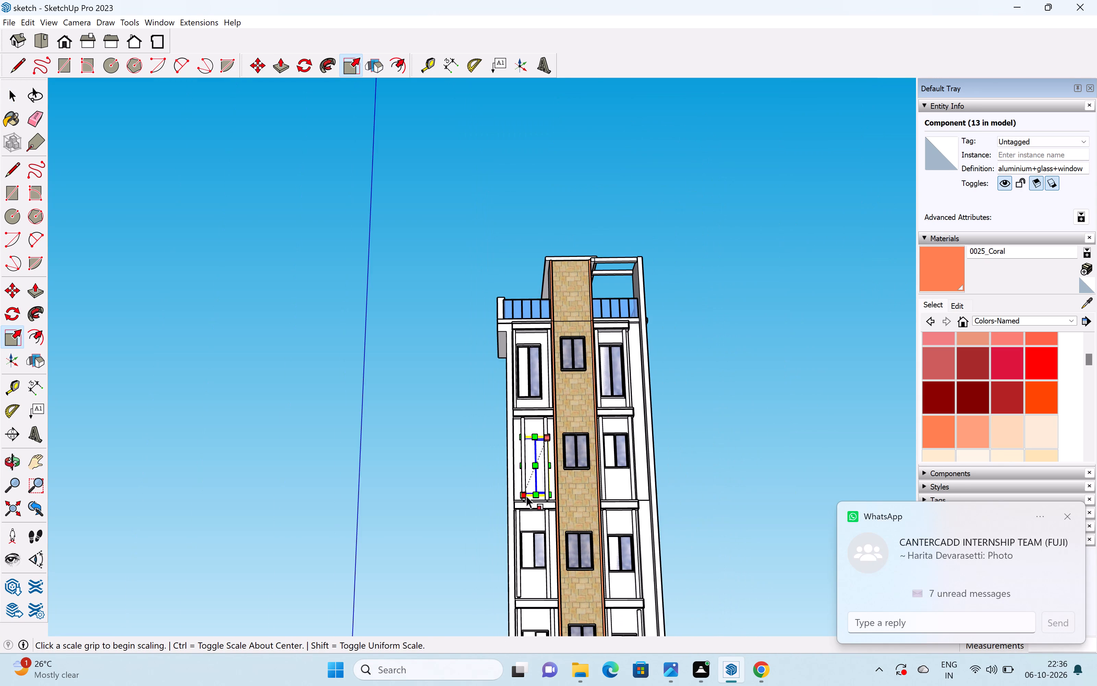
Move the second-from-top storey's left-bay window slightly forward so both glass panes stand clear of the wall.
{"action": "middle_click_drag", "start_coordinate": [526, 495], "coordinate": [478, 421], "text": "shift"}
{"action": "scroll", "coordinate": [495, 428], "scroll_direction": "up", "scroll_amount": 1}
{"action": "middle_click_drag", "start_coordinate": [496, 427], "coordinate": [446, 505]}
{"action": "scroll", "coordinate": [470, 396], "scroll_direction": "up", "scroll_amount": 13}
{"action": "middle_click_drag", "start_coordinate": [506, 423], "coordinate": [493, 441]}
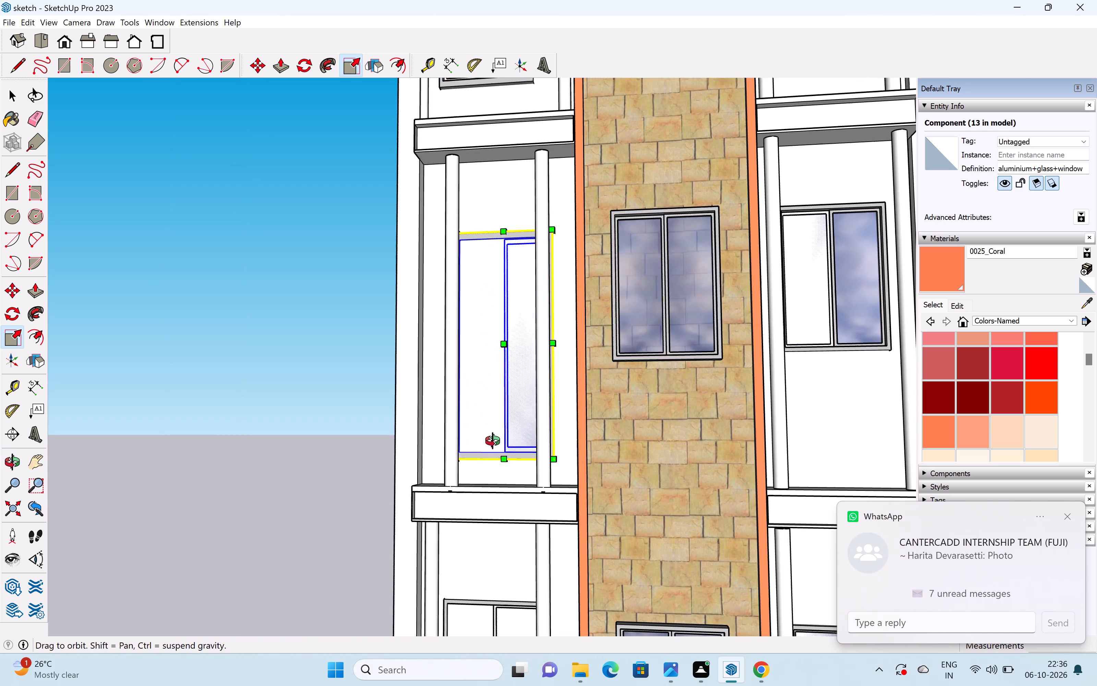
{"action": "middle_click_drag", "start_coordinate": [493, 441], "coordinate": [462, 476]}
{"action": "scroll", "coordinate": [547, 457], "scroll_direction": "up", "scroll_amount": 13}
{"action": "key", "text": "space"}
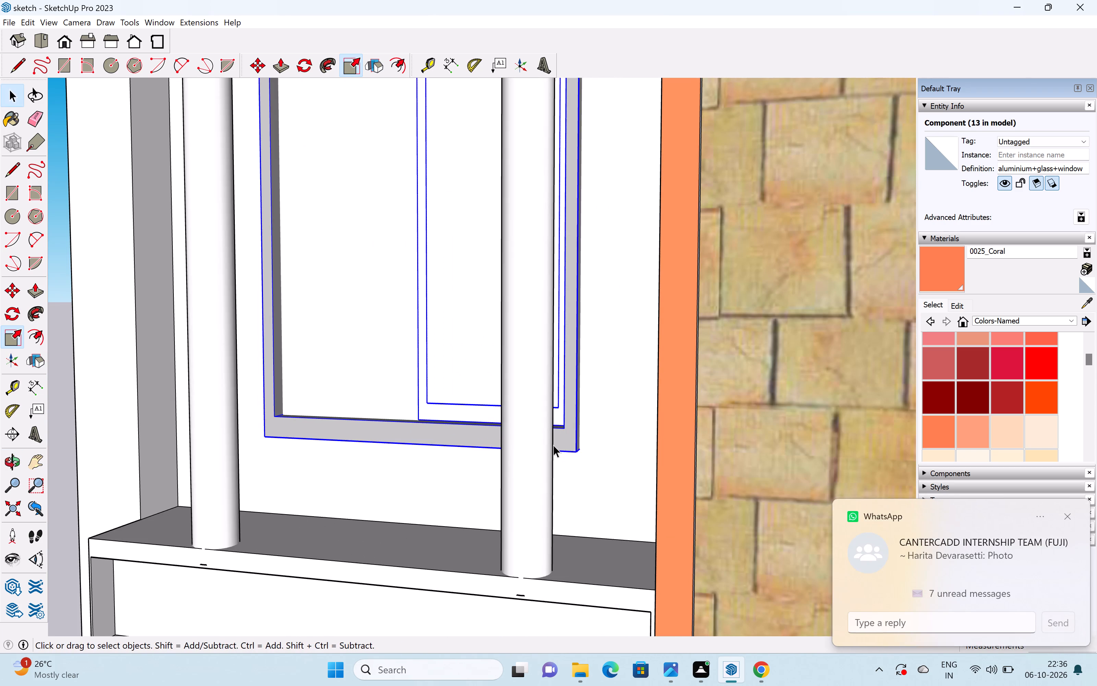
{"action": "key", "text": "m"}
{"action": "left_click", "coordinate": [574, 452]}
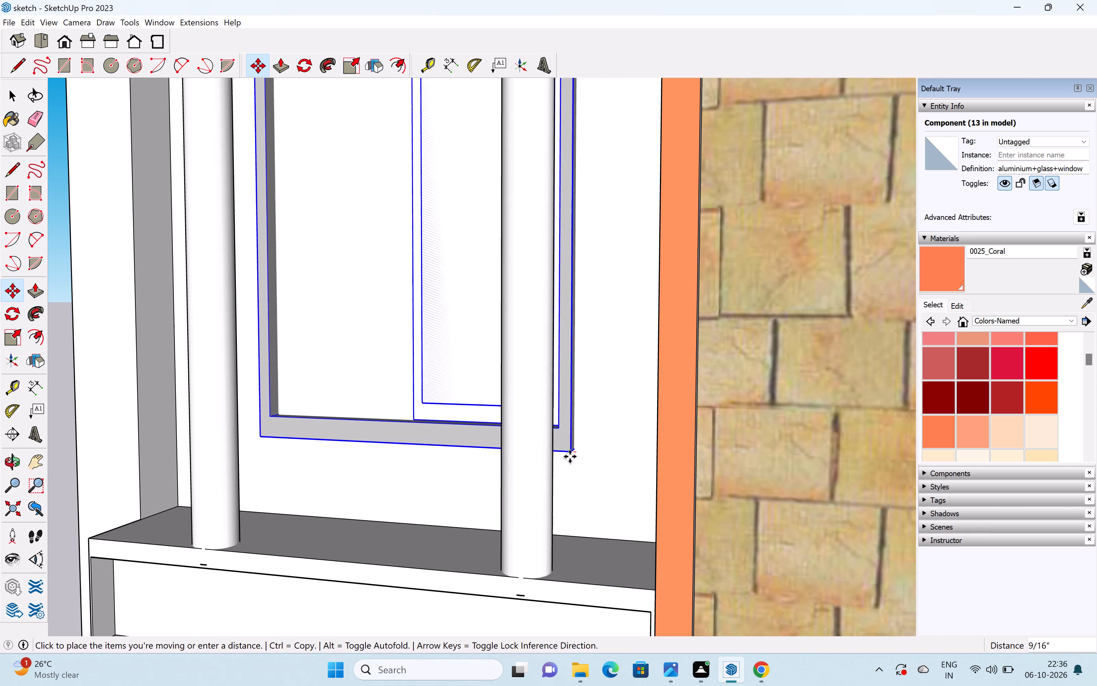
{"action": "left_click", "coordinate": [557, 464]}
{"action": "scroll", "coordinate": [568, 439], "scroll_direction": "down", "scroll_amount": 11}
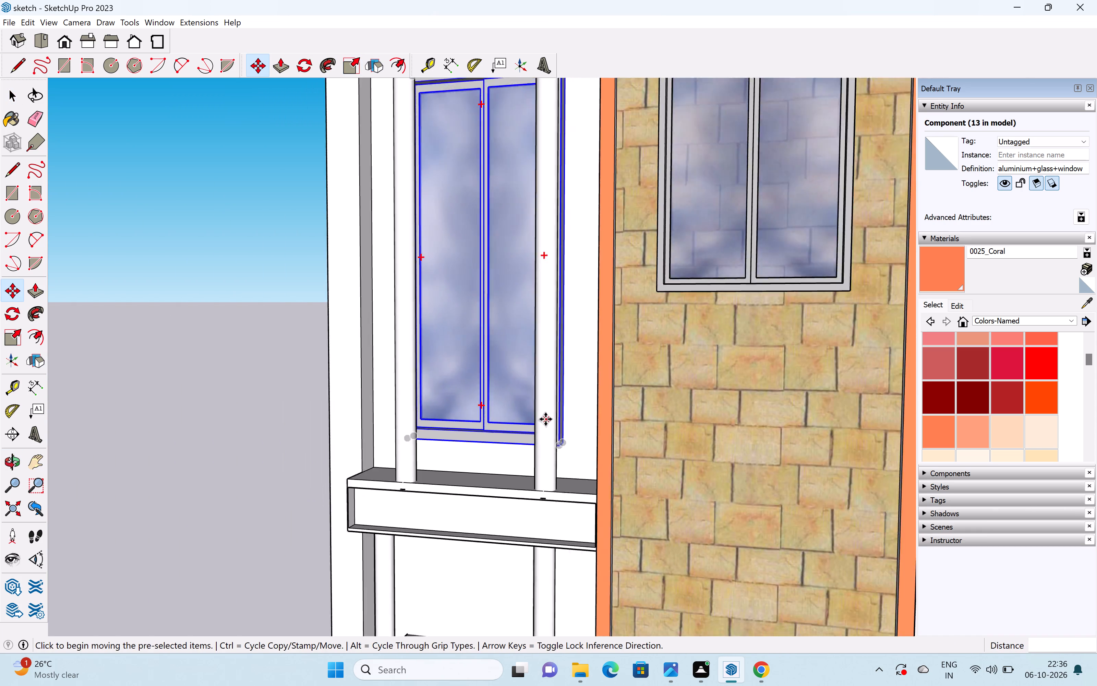
{"action": "scroll", "coordinate": [545, 419], "scroll_direction": "down", "scroll_amount": 2}
{"action": "key", "text": "space"}
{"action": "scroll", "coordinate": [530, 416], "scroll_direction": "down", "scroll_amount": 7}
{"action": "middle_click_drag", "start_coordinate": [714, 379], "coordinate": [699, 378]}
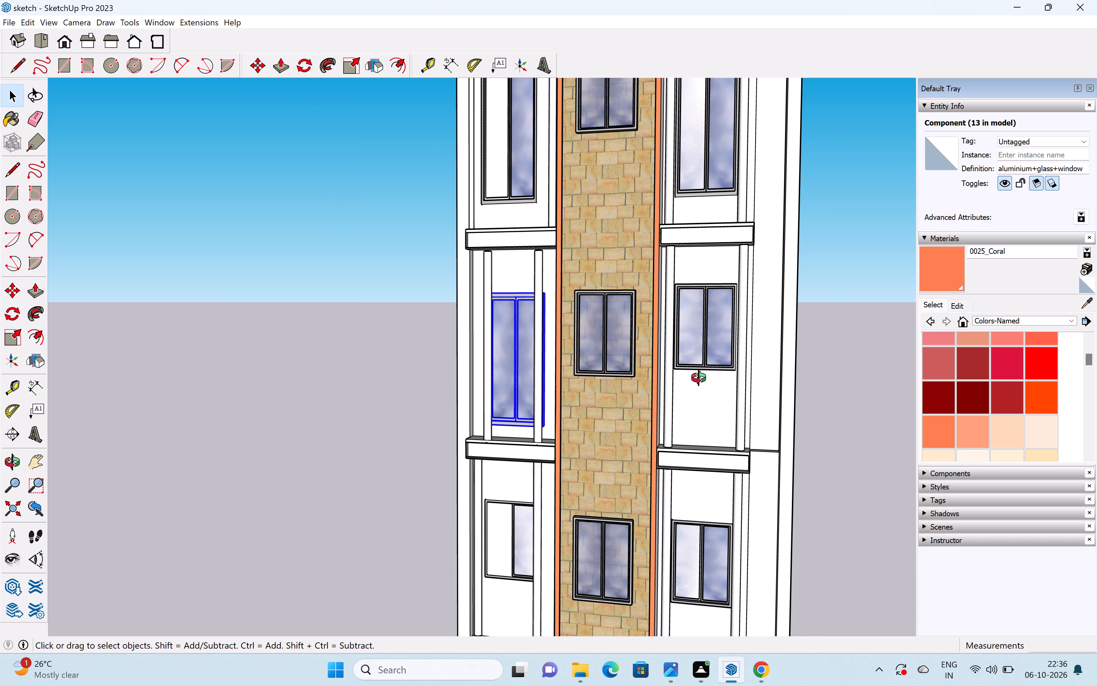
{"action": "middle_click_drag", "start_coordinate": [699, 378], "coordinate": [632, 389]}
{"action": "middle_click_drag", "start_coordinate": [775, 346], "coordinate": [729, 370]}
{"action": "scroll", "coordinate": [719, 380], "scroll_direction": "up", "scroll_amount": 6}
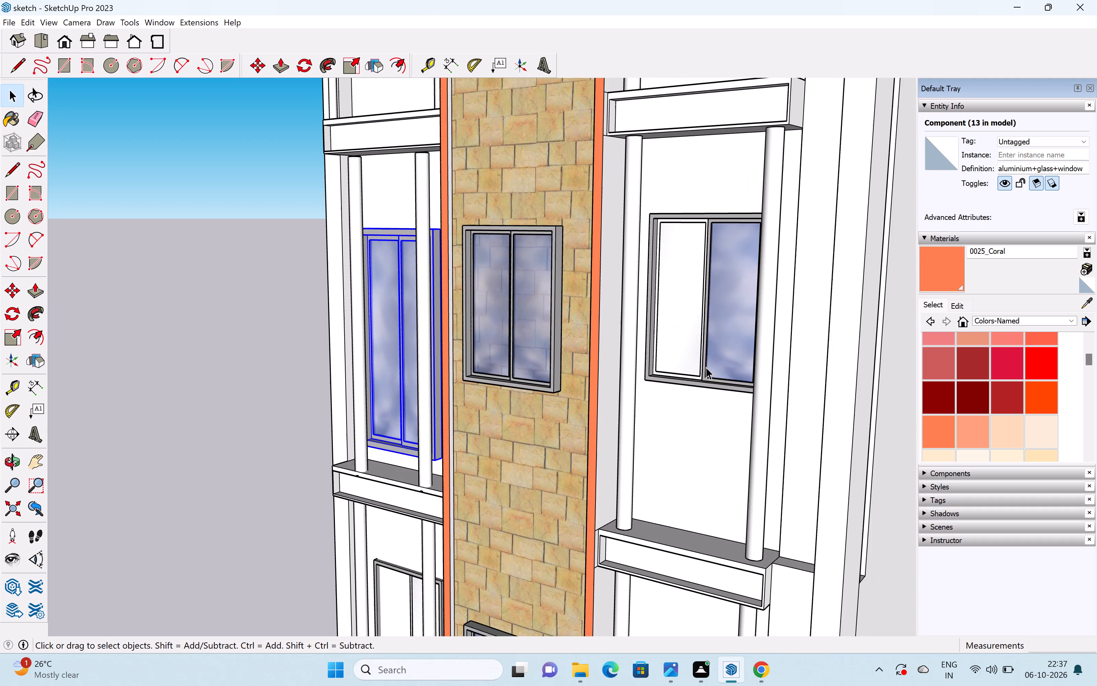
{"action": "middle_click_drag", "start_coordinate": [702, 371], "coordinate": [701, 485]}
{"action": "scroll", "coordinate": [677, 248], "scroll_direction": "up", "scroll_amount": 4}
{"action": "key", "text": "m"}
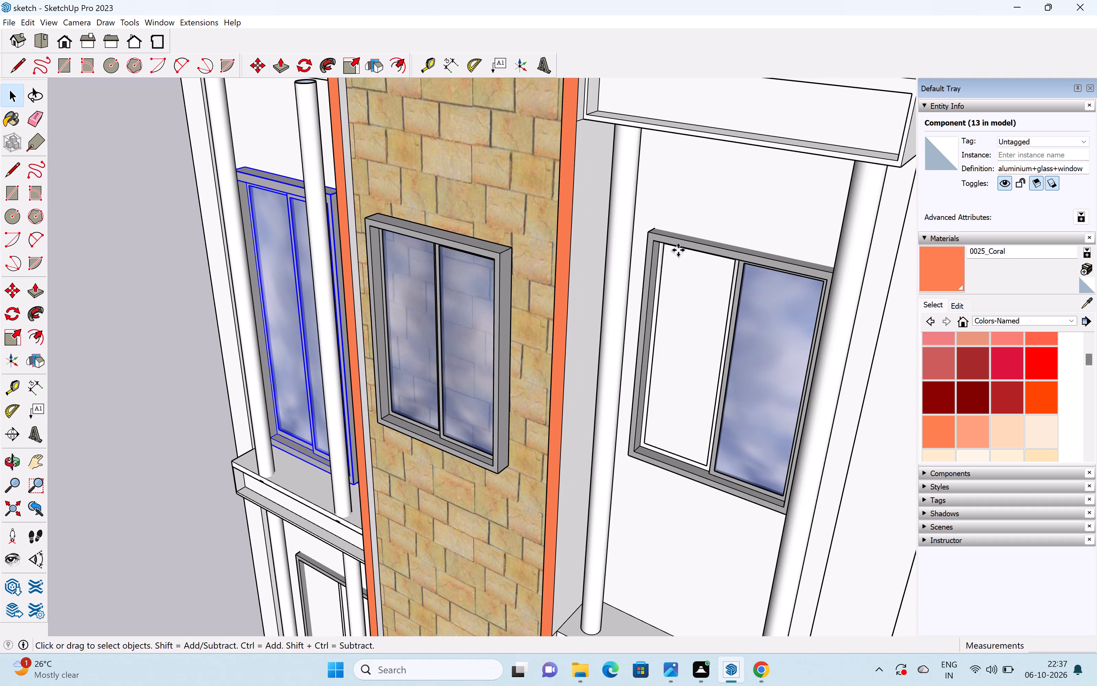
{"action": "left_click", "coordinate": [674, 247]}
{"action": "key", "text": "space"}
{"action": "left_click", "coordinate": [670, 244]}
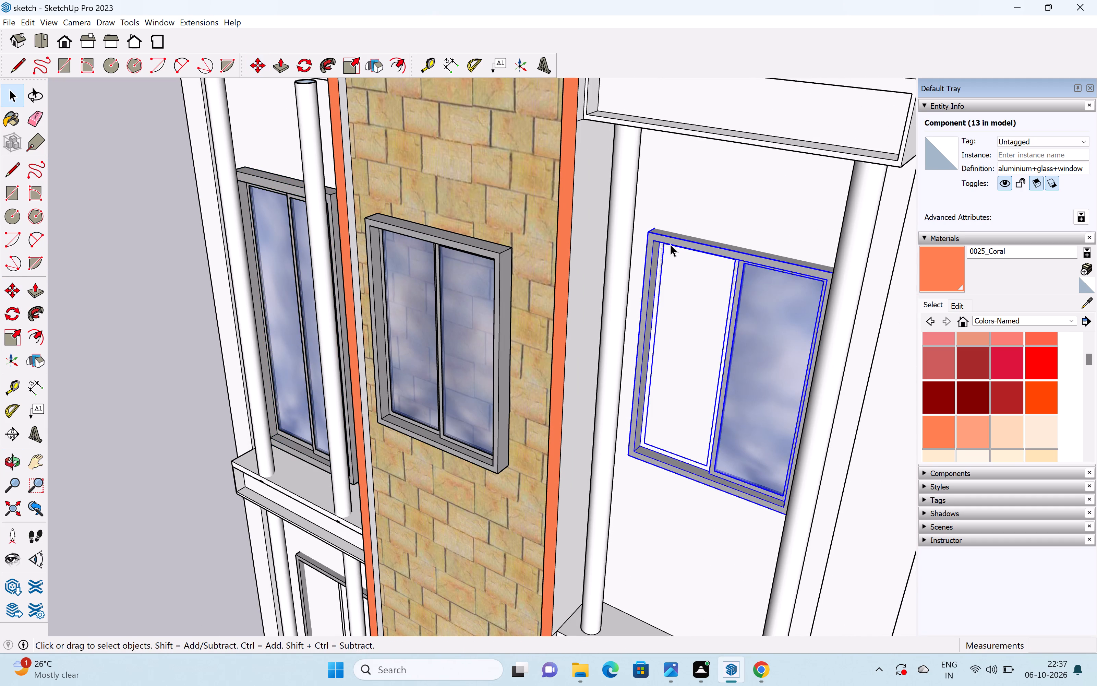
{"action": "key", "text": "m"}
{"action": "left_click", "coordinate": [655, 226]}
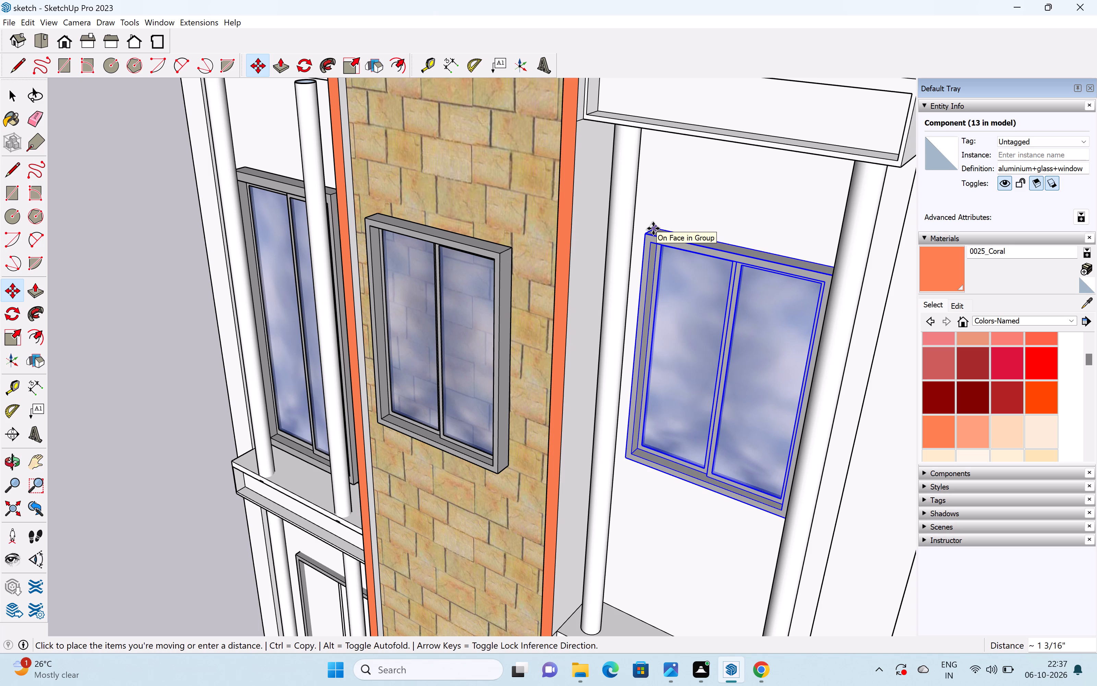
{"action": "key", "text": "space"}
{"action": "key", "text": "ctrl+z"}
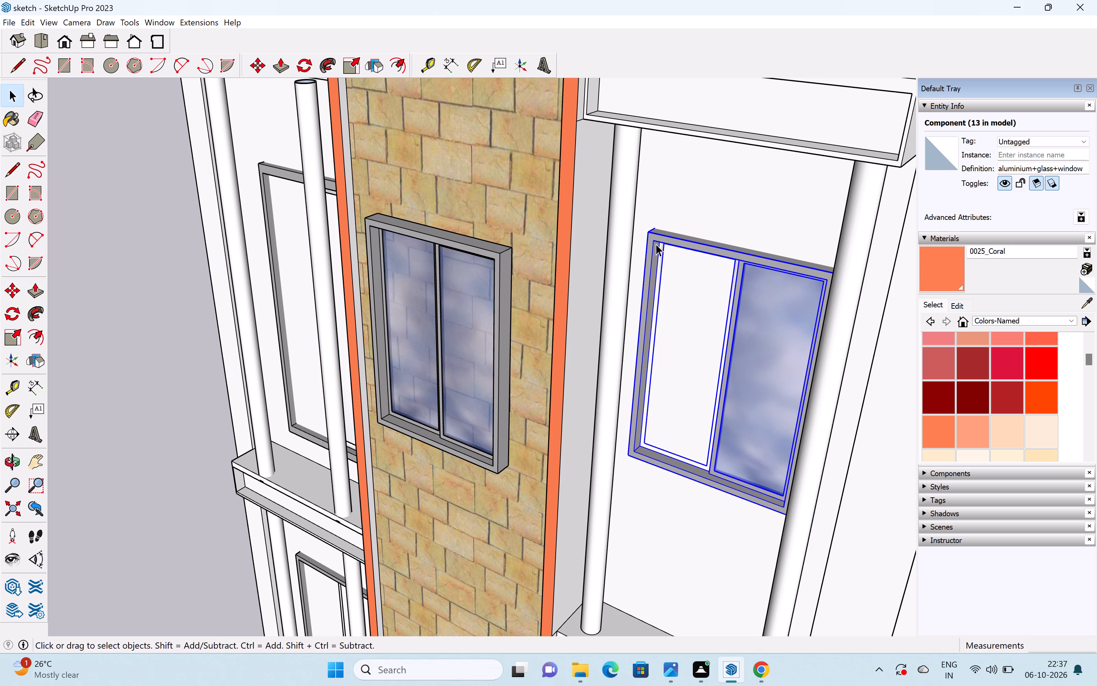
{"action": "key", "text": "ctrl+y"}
Move the second-from-top storey's right-bay window slightly forward so both glass panes stand clear of the wall.
{"action": "key", "text": "space"}
{"action": "left_click", "coordinate": [691, 264]}
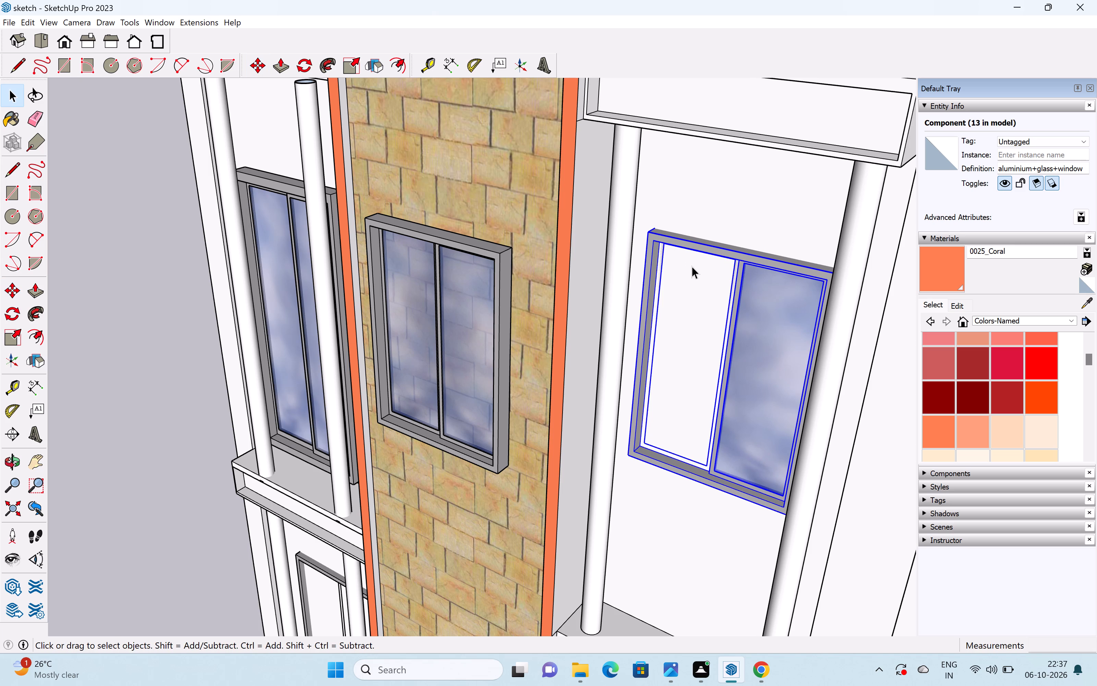
{"action": "key", "text": "m"}
{"action": "left_click", "coordinate": [657, 229]}
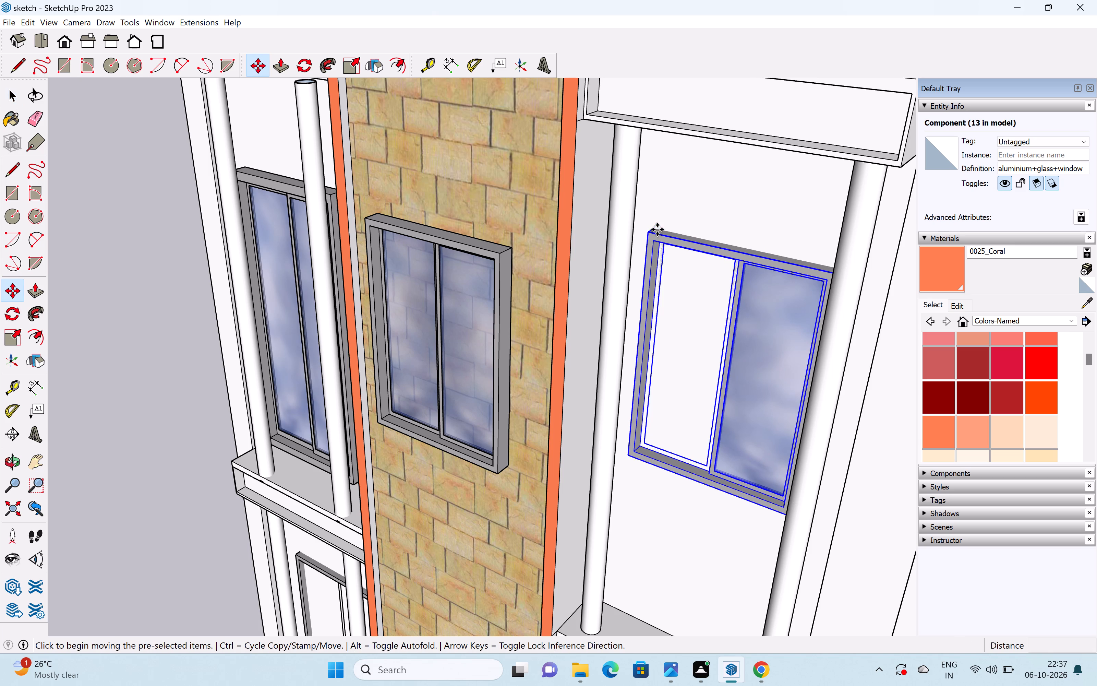
{"action": "left_click", "coordinate": [650, 230]}
Scale the second-from-top storey's right-bay window downward along the blue axis, stopping a little above the ledge.
{"action": "key", "text": "s"}
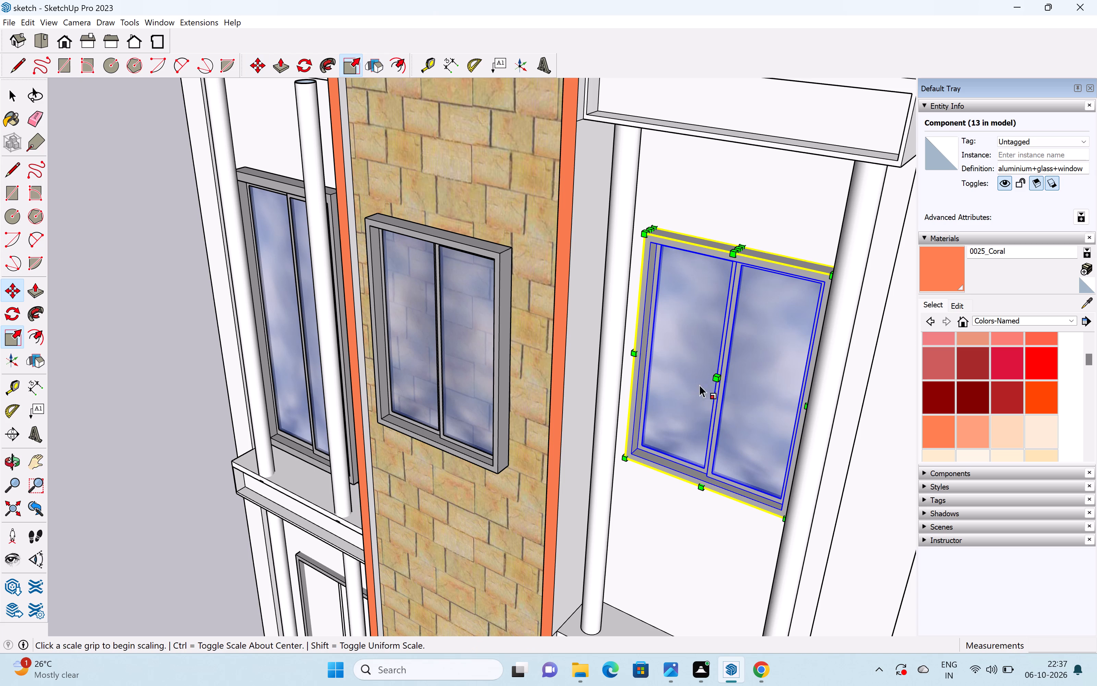
{"action": "middle_click_drag", "start_coordinate": [704, 458], "coordinate": [760, 177]}
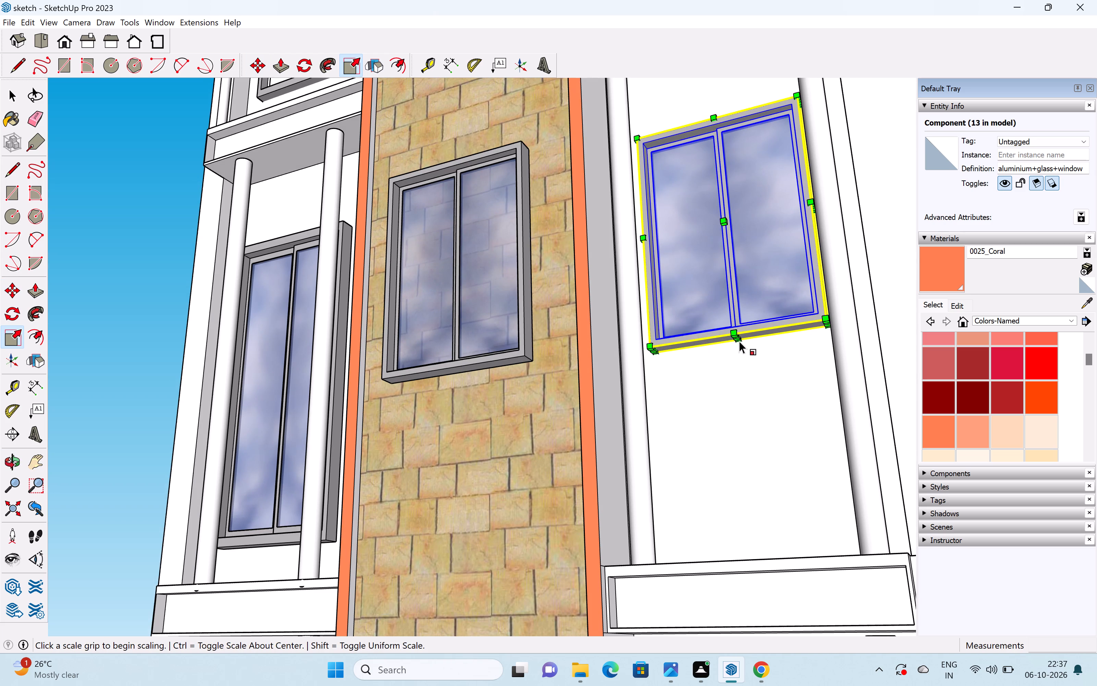
{"action": "left_click_drag", "start_coordinate": [739, 341], "coordinate": [753, 476]}
{"action": "scroll", "coordinate": [747, 457], "scroll_direction": "down", "scroll_amount": 13}
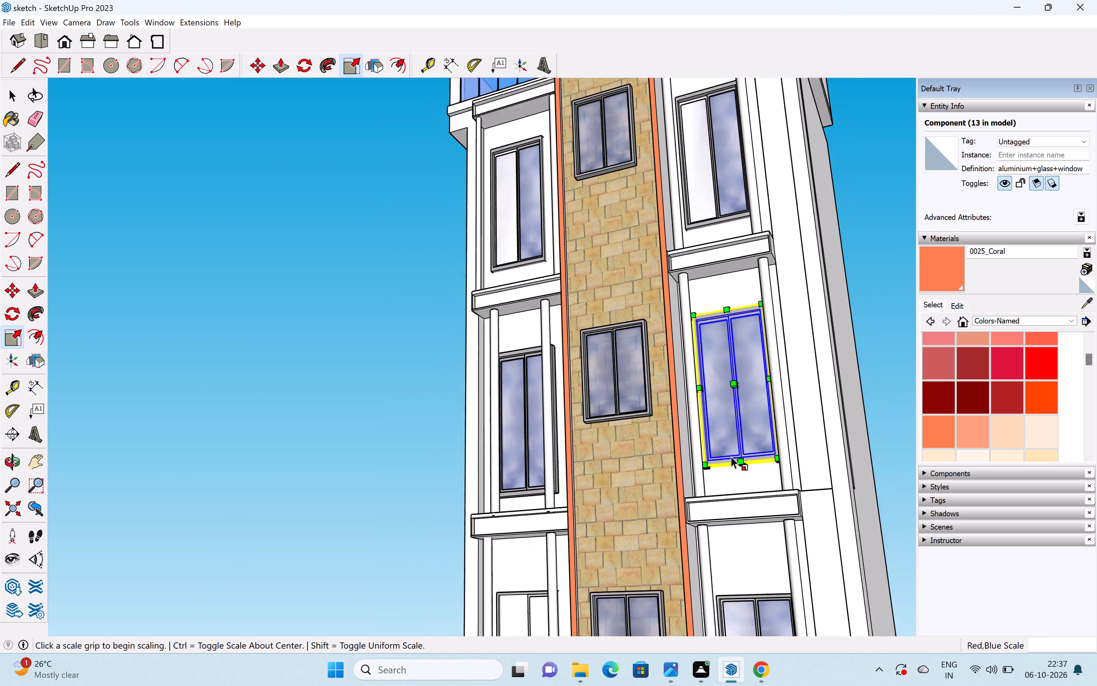
{"action": "scroll", "coordinate": [731, 456], "scroll_direction": "down", "scroll_amount": 9}
{"action": "middle_click_drag", "start_coordinate": [724, 466], "coordinate": [621, 161], "text": "shift"}
{"action": "middle_click_drag", "start_coordinate": [624, 199], "coordinate": [648, 310]}
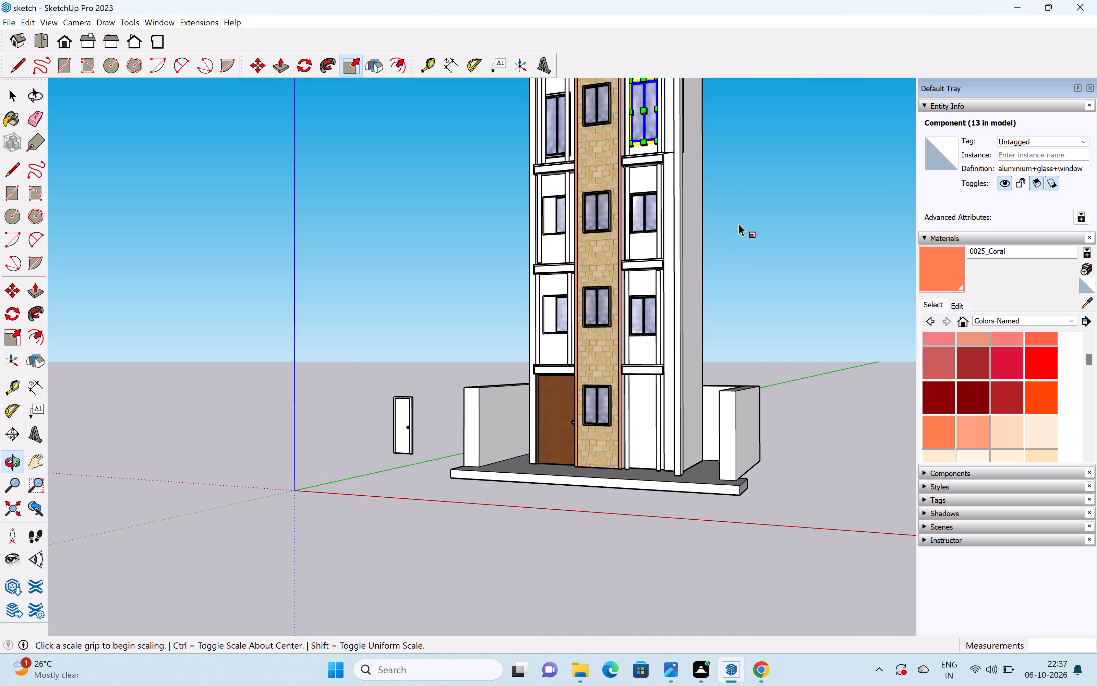
{"action": "left_click", "coordinate": [741, 219]}
{"action": "key", "text": "space"}
Shift the third-from-top storey's left-bay window sideways along the red axis to fit between the bay's two columns.
{"action": "scroll", "coordinate": [643, 203], "scroll_direction": "down", "scroll_amount": 3}
{"action": "middle_click_drag", "start_coordinate": [627, 209], "coordinate": [652, 272], "text": "shift"}
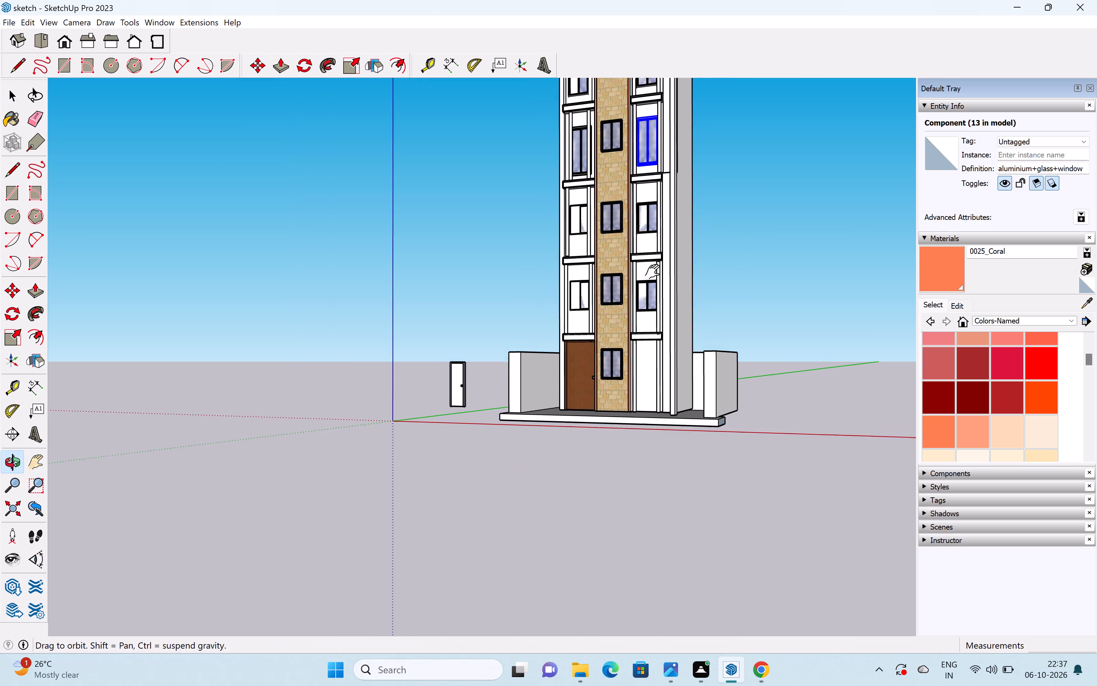
{"action": "middle_click_drag", "start_coordinate": [652, 272], "coordinate": [658, 292], "text": "shift"}
{"action": "scroll", "coordinate": [583, 292], "scroll_direction": "up", "scroll_amount": 5}
{"action": "middle_click_drag", "start_coordinate": [622, 312], "coordinate": [630, 243]}
{"action": "scroll", "coordinate": [617, 302], "scroll_direction": "up", "scroll_amount": 12}
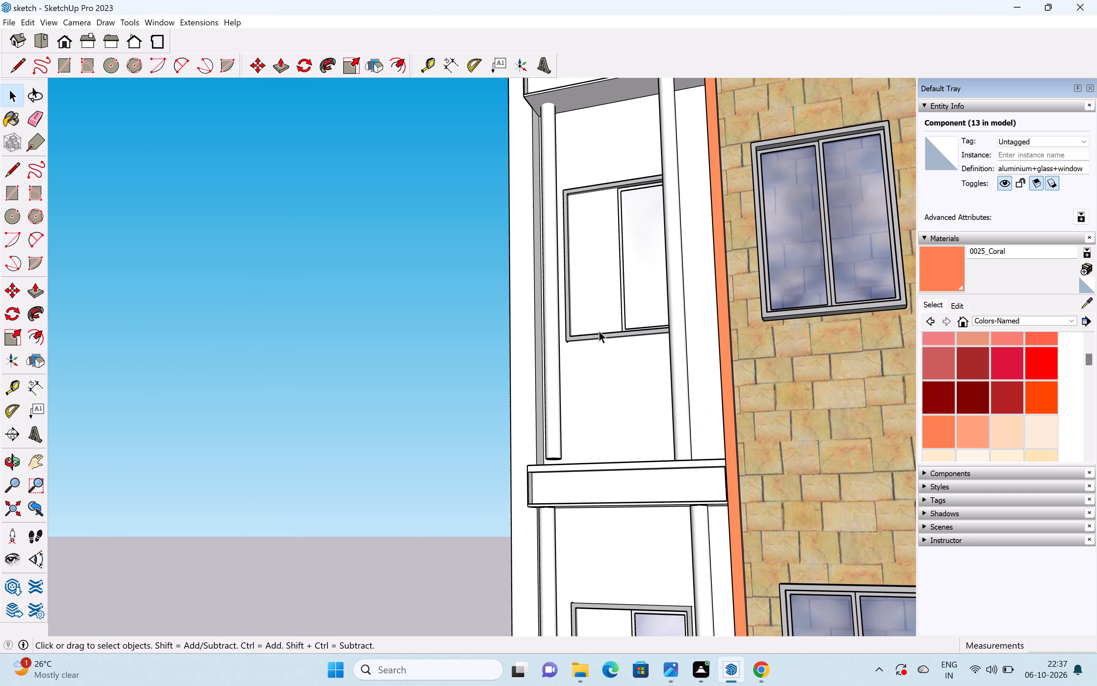
{"action": "left_click", "coordinate": [599, 330]}
{"action": "scroll", "coordinate": [599, 327], "scroll_direction": "up", "scroll_amount": 4}
{"action": "key", "text": "m"}
{"action": "left_click_drag", "start_coordinate": [599, 326], "coordinate": [593, 326]}
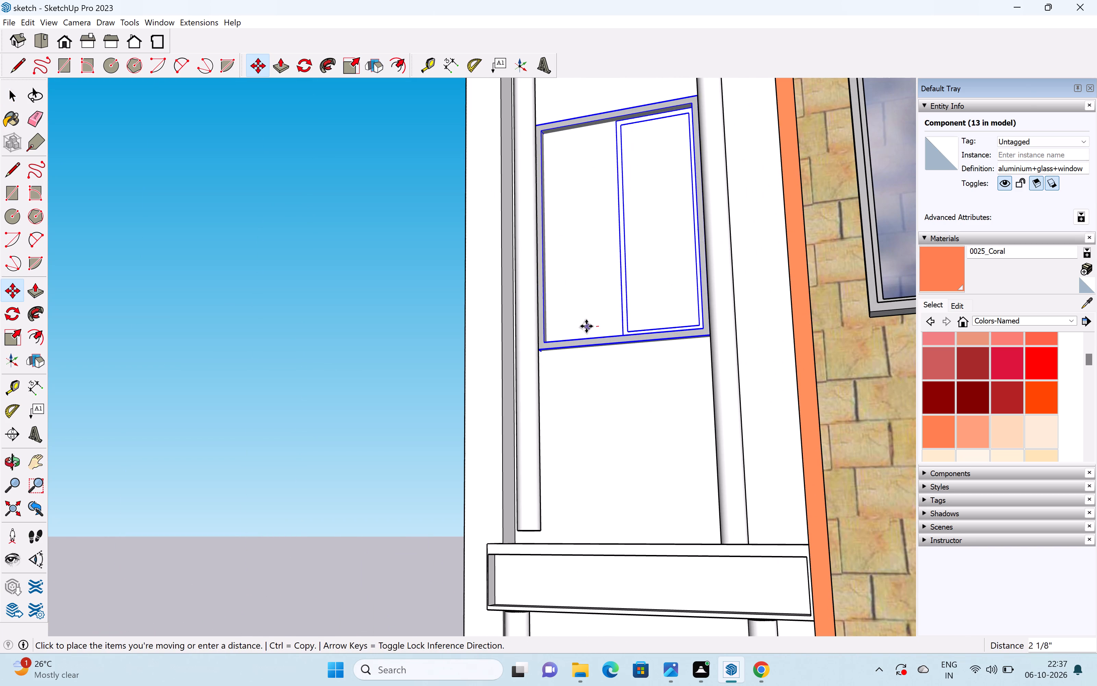
{"action": "left_click", "coordinate": [591, 325]}
Move the third-from-top storey's left-bay window about 1 15/16" forward so both glass panes stand clear of the wall.
{"action": "middle_click_drag", "start_coordinate": [578, 340], "coordinate": [754, 416]}
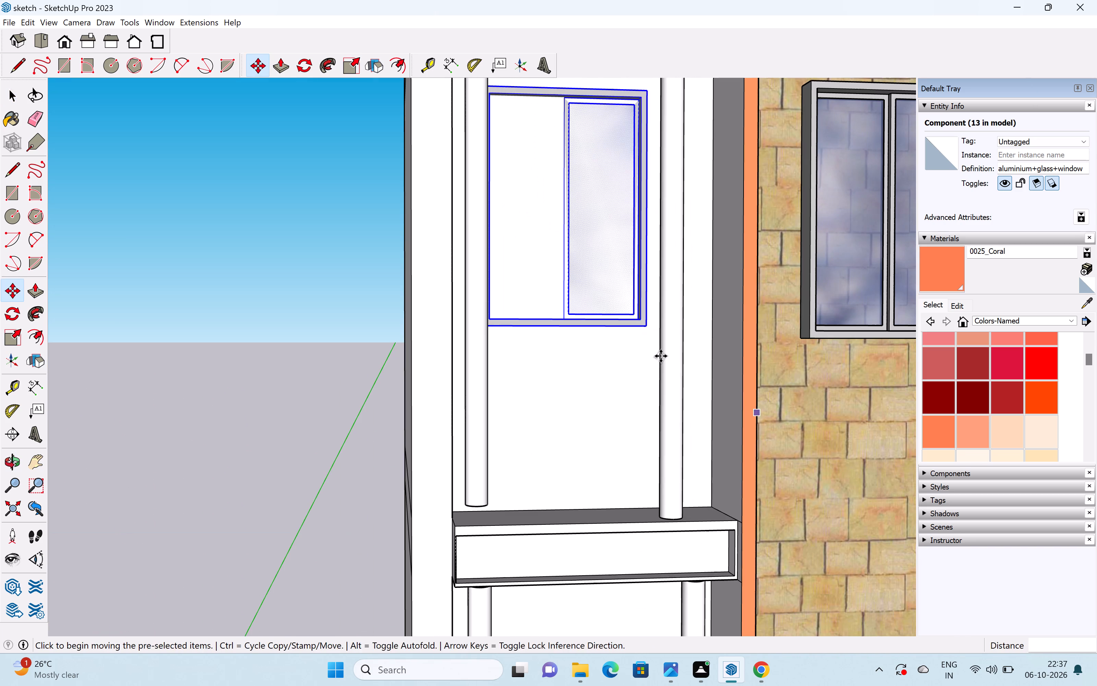
{"action": "middle_click_drag", "start_coordinate": [513, 343], "coordinate": [668, 348]}
{"action": "scroll", "coordinate": [619, 326], "scroll_direction": "up", "scroll_amount": 9}
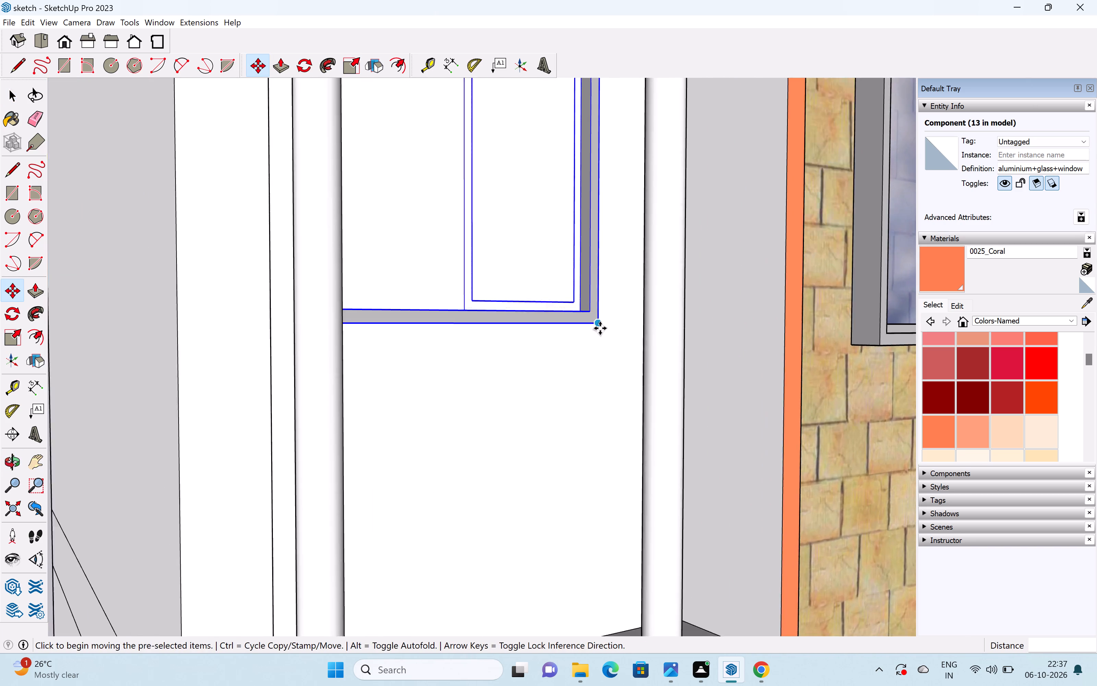
{"action": "middle_click_drag", "start_coordinate": [580, 335], "coordinate": [413, 380]}
{"action": "middle_click_drag", "start_coordinate": [489, 313], "coordinate": [335, 345]}
{"action": "middle_click_drag", "start_coordinate": [584, 326], "coordinate": [395, 354]}
{"action": "middle_click_drag", "start_coordinate": [431, 355], "coordinate": [545, 328]}
{"action": "scroll", "coordinate": [545, 328], "scroll_direction": "up", "scroll_amount": 7}
{"action": "middle_click_drag", "start_coordinate": [606, 333], "coordinate": [755, 199]}
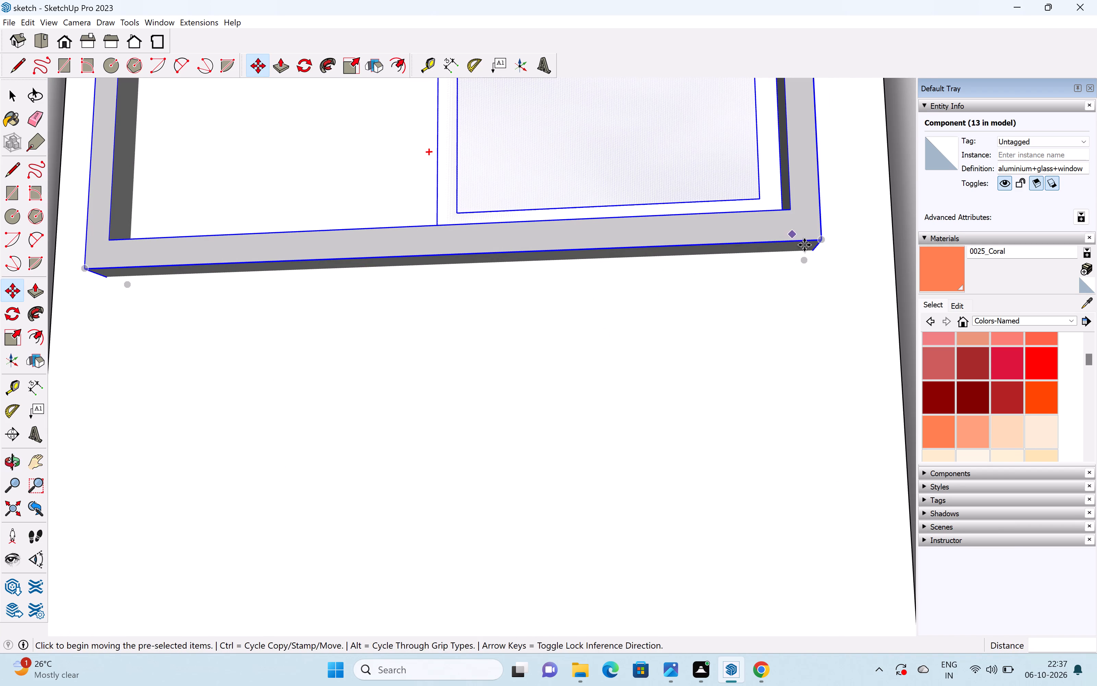
{"action": "left_click", "coordinate": [807, 261]}
{"action": "left_click", "coordinate": [813, 254]}
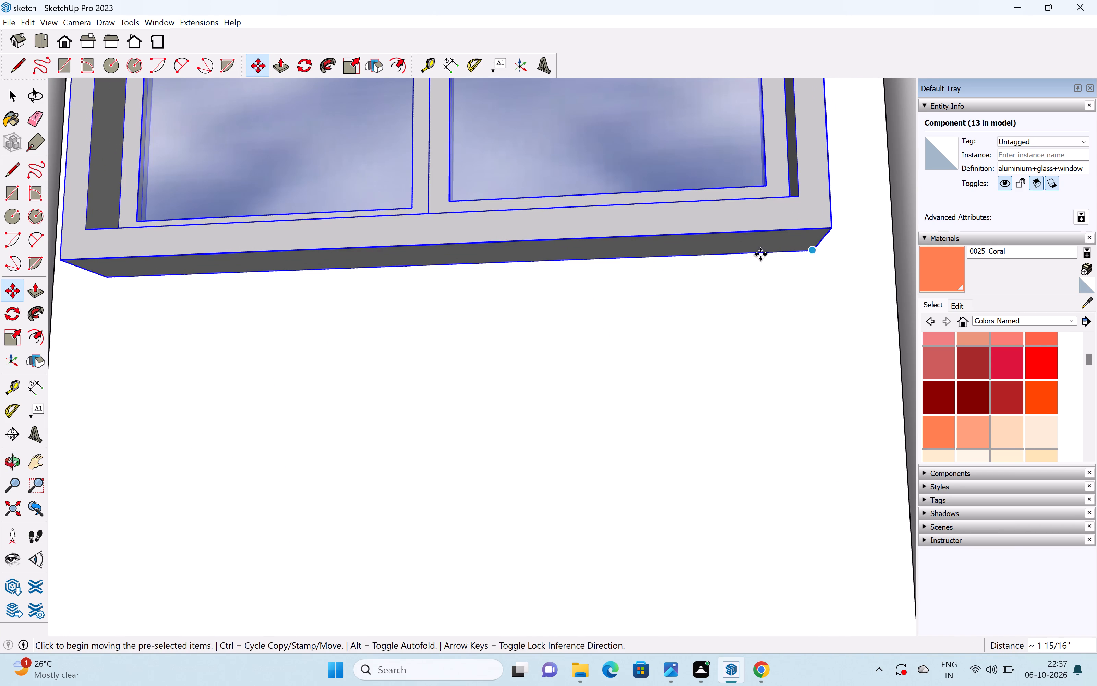
{"action": "key", "text": "space"}
Scale the third-from-top storey's left-bay window downward along the blue axis by a factor of 1.50.
{"action": "key", "text": "s"}
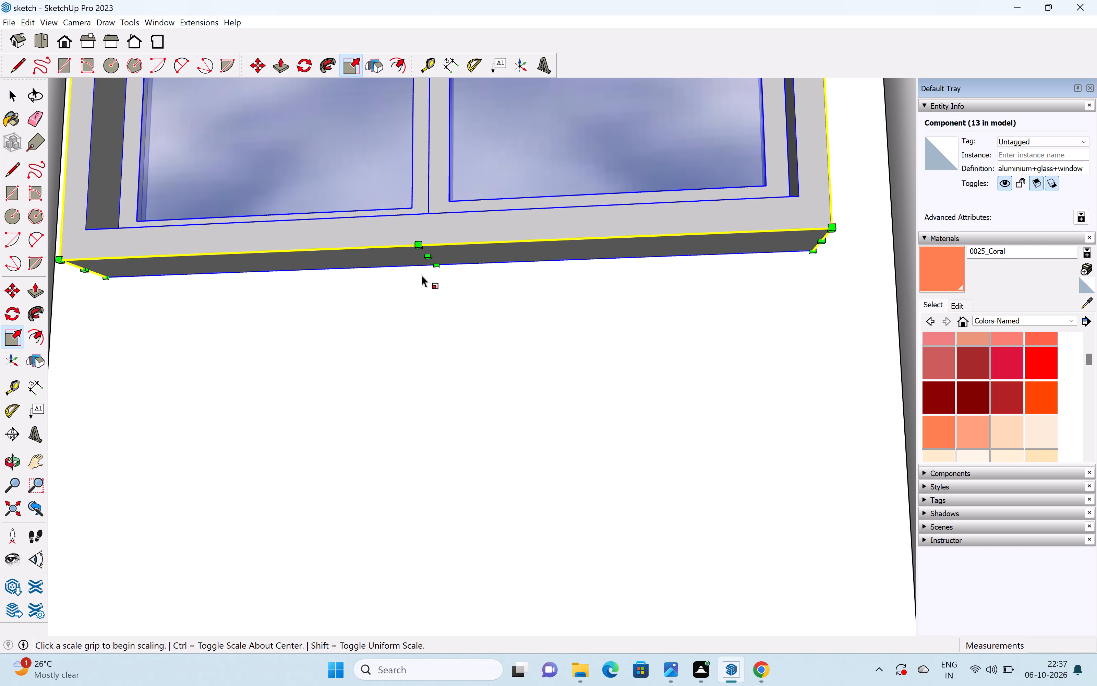
{"action": "left_click", "coordinate": [430, 259]}
{"action": "scroll", "coordinate": [430, 276], "scroll_direction": "down", "scroll_amount": 7}
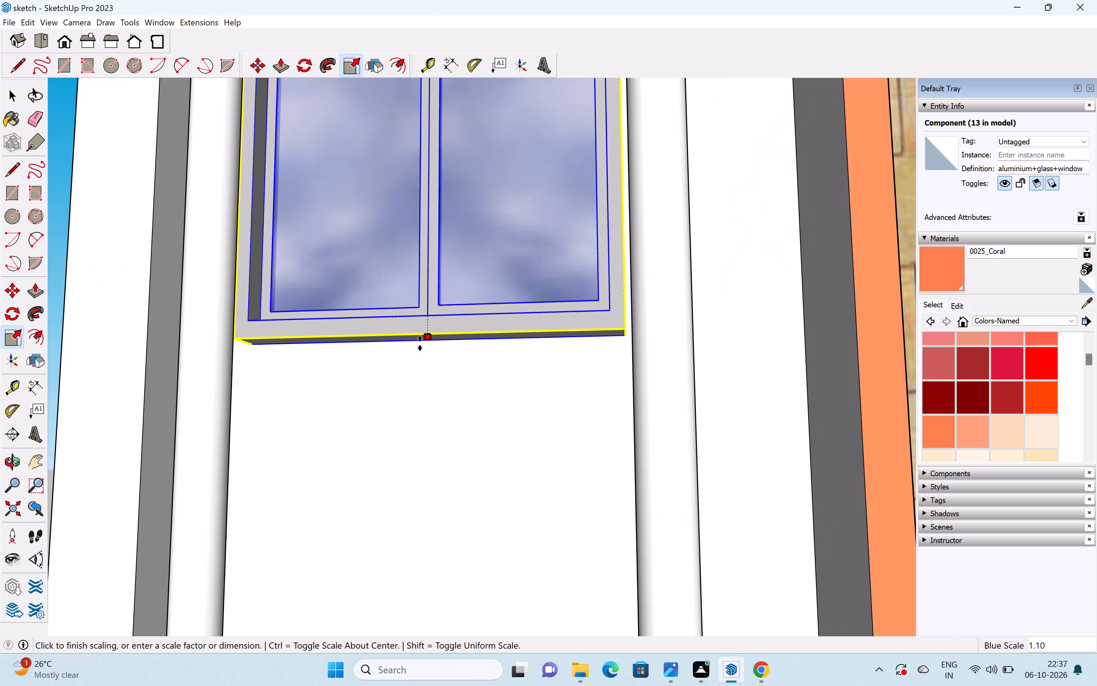
{"action": "scroll", "coordinate": [428, 494], "scroll_direction": "down", "scroll_amount": 13}
{"action": "left_click", "coordinate": [424, 519]}
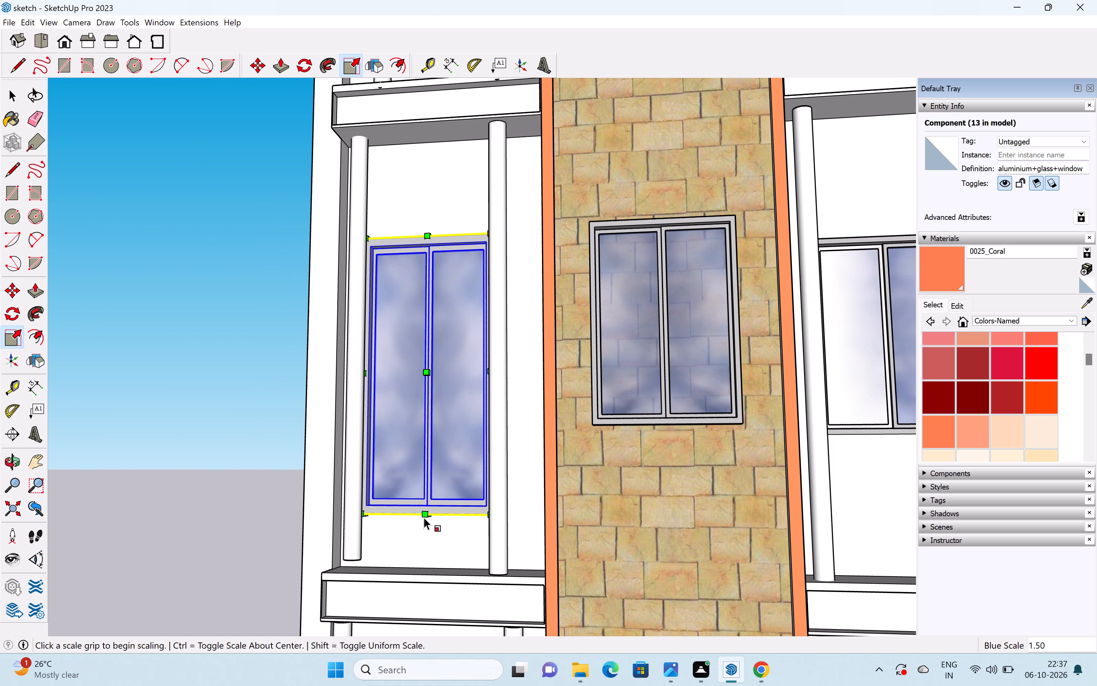
Move the third-from-top storey's right-bay window about 1 3/16" forward so both glass panes stand clear of the wall.
{"action": "scroll", "coordinate": [433, 495], "scroll_direction": "down", "scroll_amount": 11}
{"action": "scroll", "coordinate": [564, 474], "scroll_direction": "down", "scroll_amount": 7}
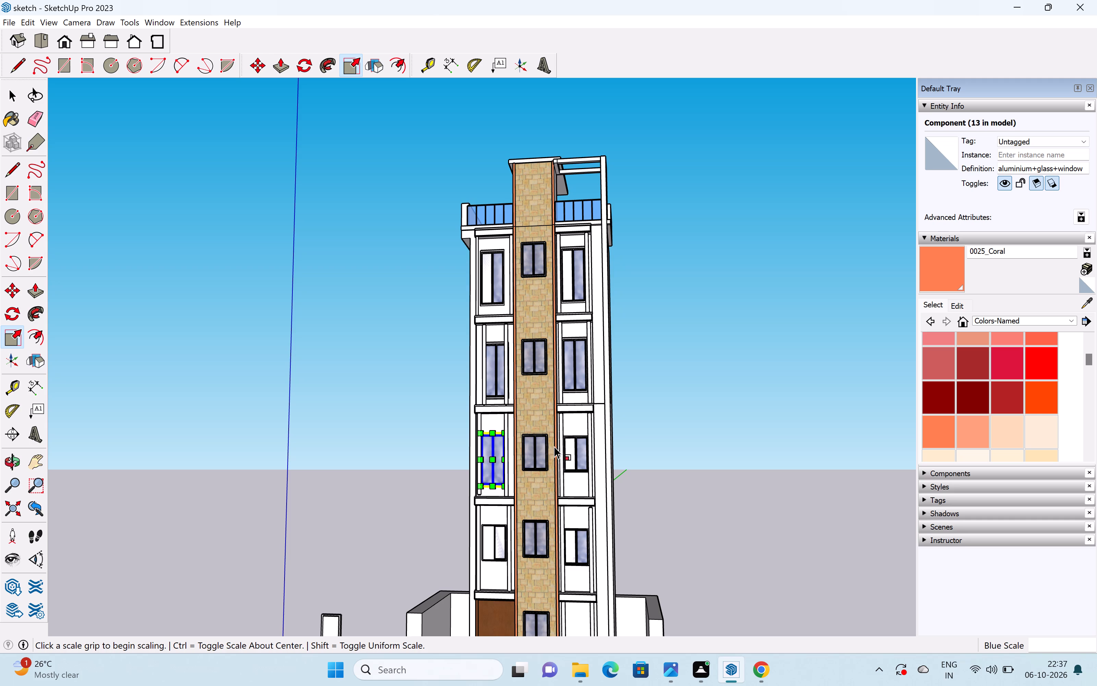
{"action": "middle_click_drag", "start_coordinate": [554, 442], "coordinate": [460, 266], "text": "shift"}
{"action": "scroll", "coordinate": [480, 305], "scroll_direction": "up", "scroll_amount": 12}
{"action": "left_click", "coordinate": [482, 277]}
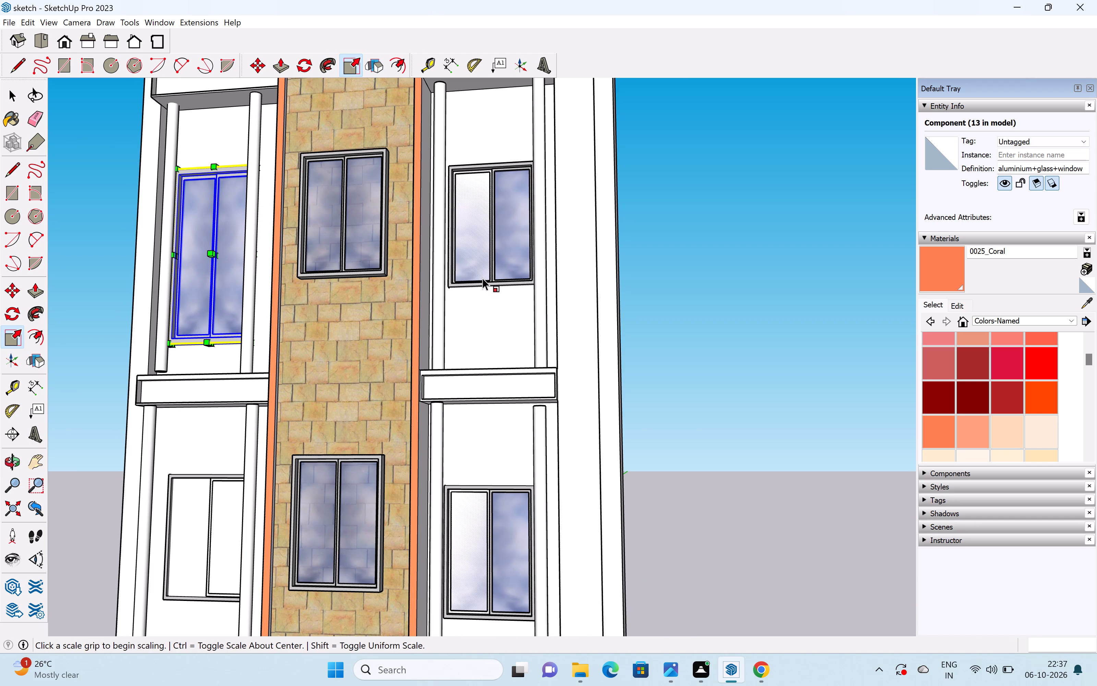
{"action": "scroll", "coordinate": [486, 283], "scroll_direction": "up", "scroll_amount": 5}
{"action": "scroll", "coordinate": [484, 284], "scroll_direction": "down", "scroll_amount": 1}
{"action": "middle_click_drag", "start_coordinate": [483, 265], "coordinate": [418, 324]}
{"action": "scroll", "coordinate": [479, 281], "scroll_direction": "up", "scroll_amount": 3}
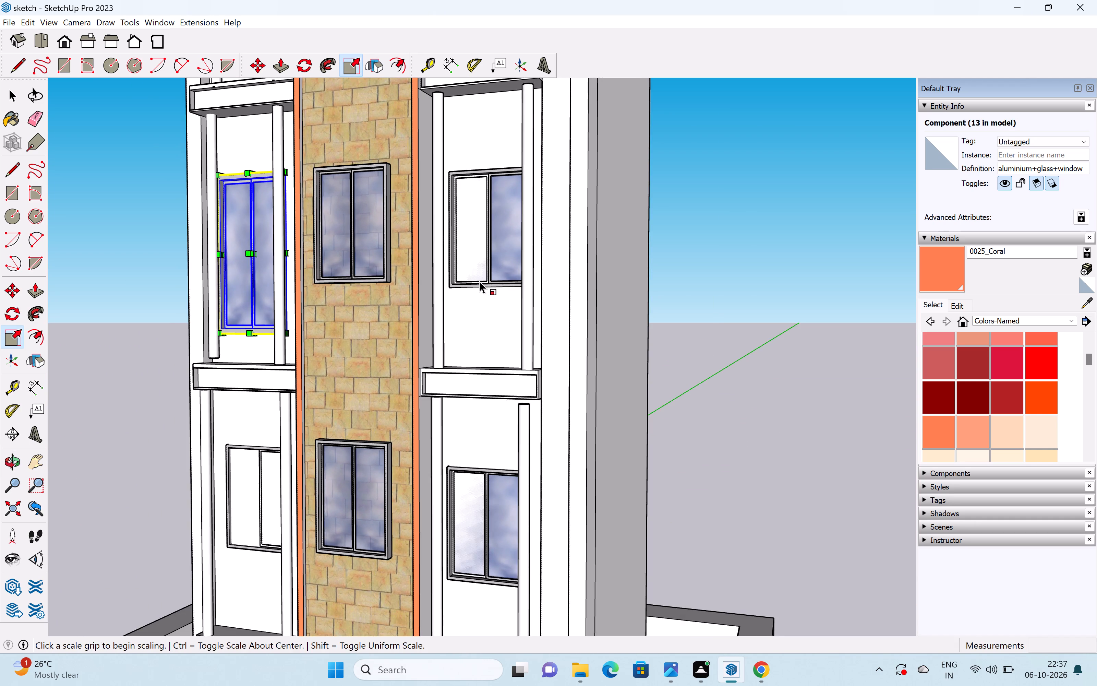
{"action": "scroll", "coordinate": [479, 281], "scroll_direction": "up", "scroll_amount": 3}
{"action": "key", "text": "m"}
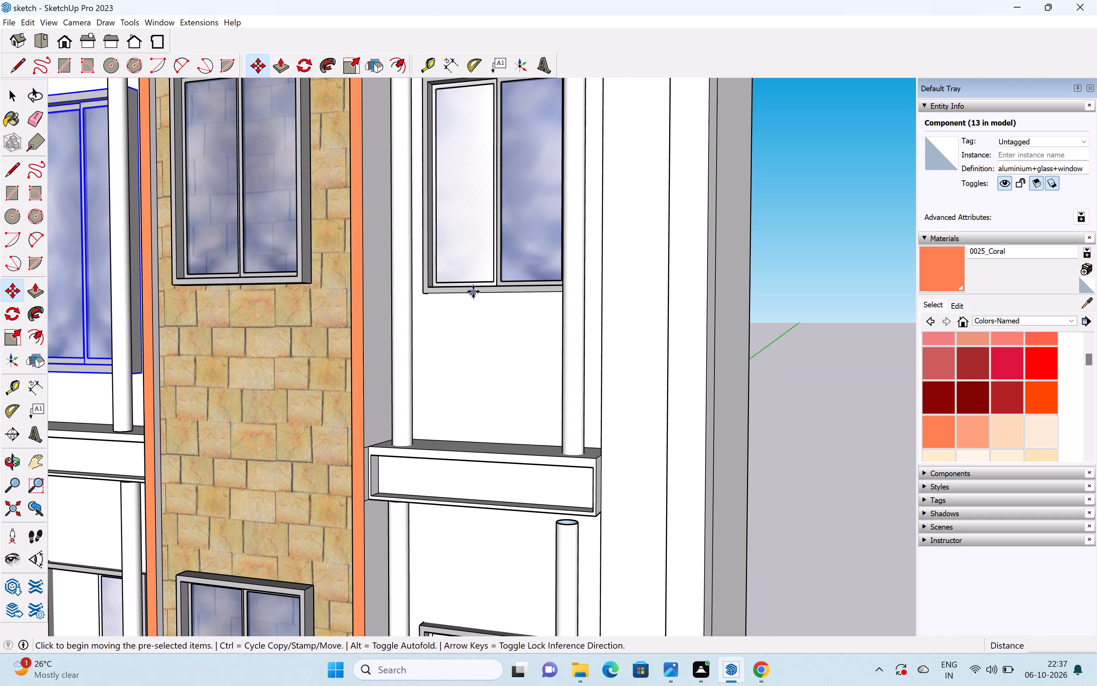
{"action": "key", "text": "space"}
{"action": "left_click", "coordinate": [473, 288]}
{"action": "key", "text": "m"}
{"action": "middle_click_drag", "start_coordinate": [472, 287], "coordinate": [504, 182]}
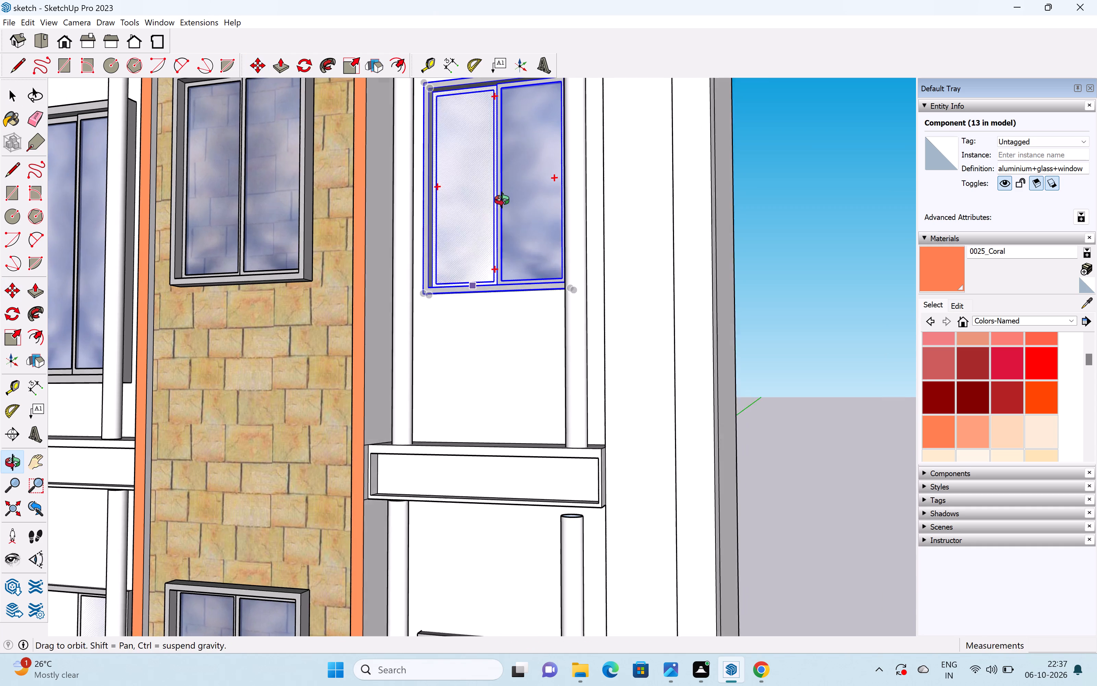
{"action": "scroll", "coordinate": [421, 319], "scroll_direction": "up", "scroll_amount": 7}
{"action": "scroll", "coordinate": [433, 294], "scroll_direction": "up", "scroll_amount": 5}
{"action": "left_click", "coordinate": [442, 281]}
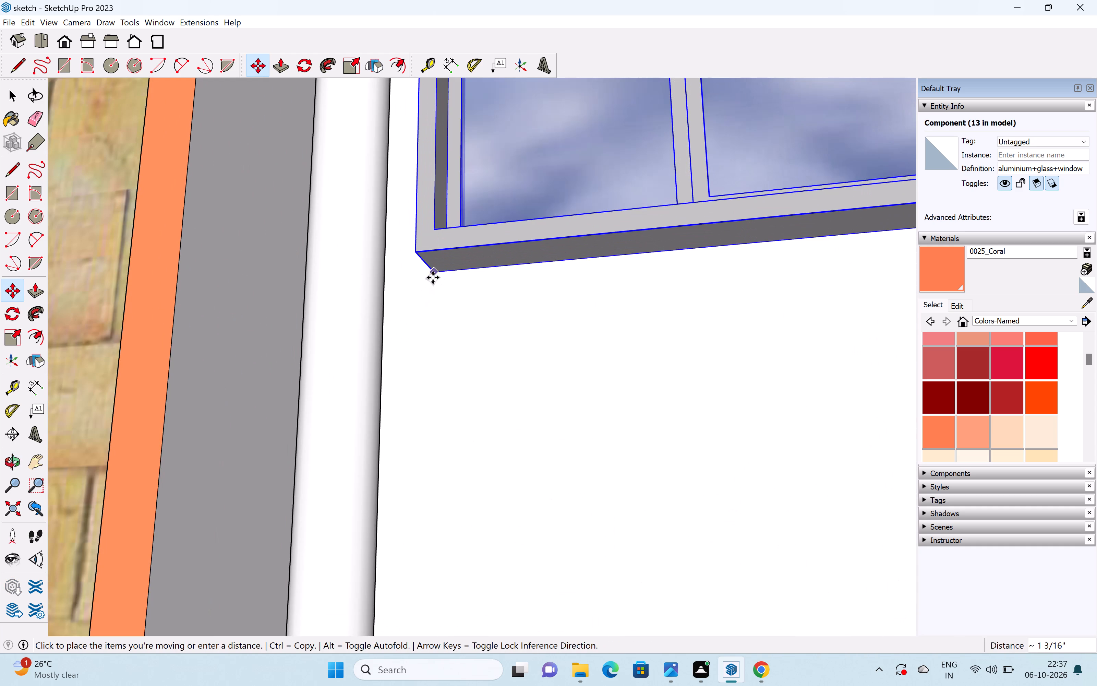
{"action": "left_click", "coordinate": [433, 277]}
{"action": "key", "text": "space"}
Scale the third-from-top storey's right-bay window downward along the blue axis by a factor of 1.40.
{"action": "key", "text": "s"}
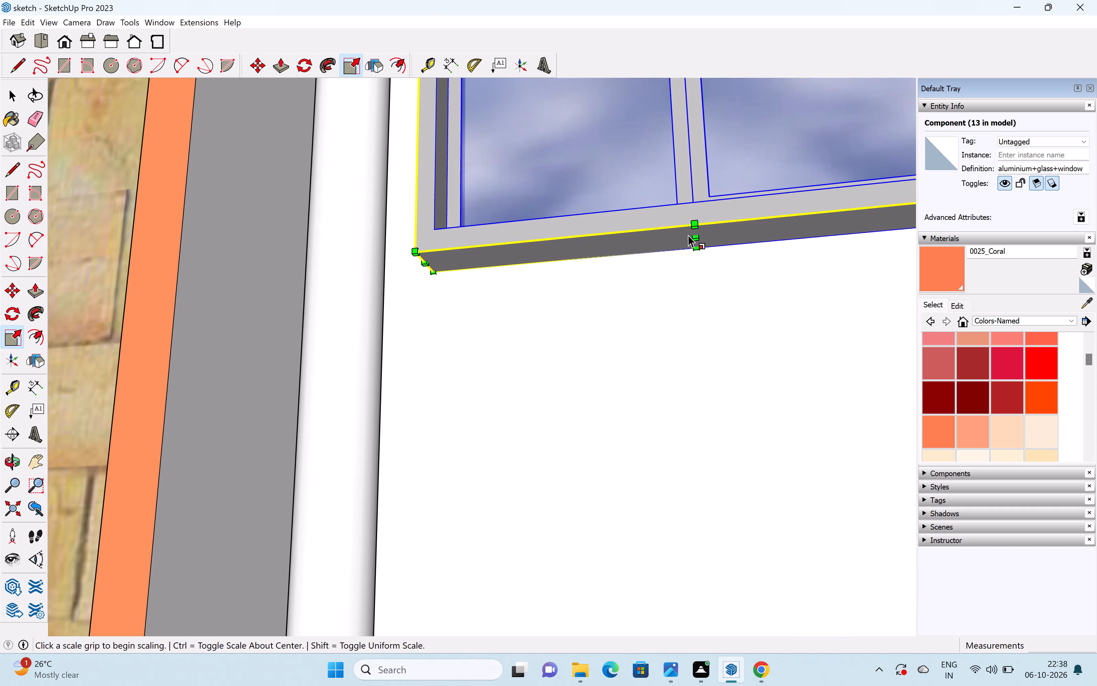
{"action": "left_click", "coordinate": [694, 239]}
{"action": "scroll", "coordinate": [687, 260], "scroll_direction": "down", "scroll_amount": 4}
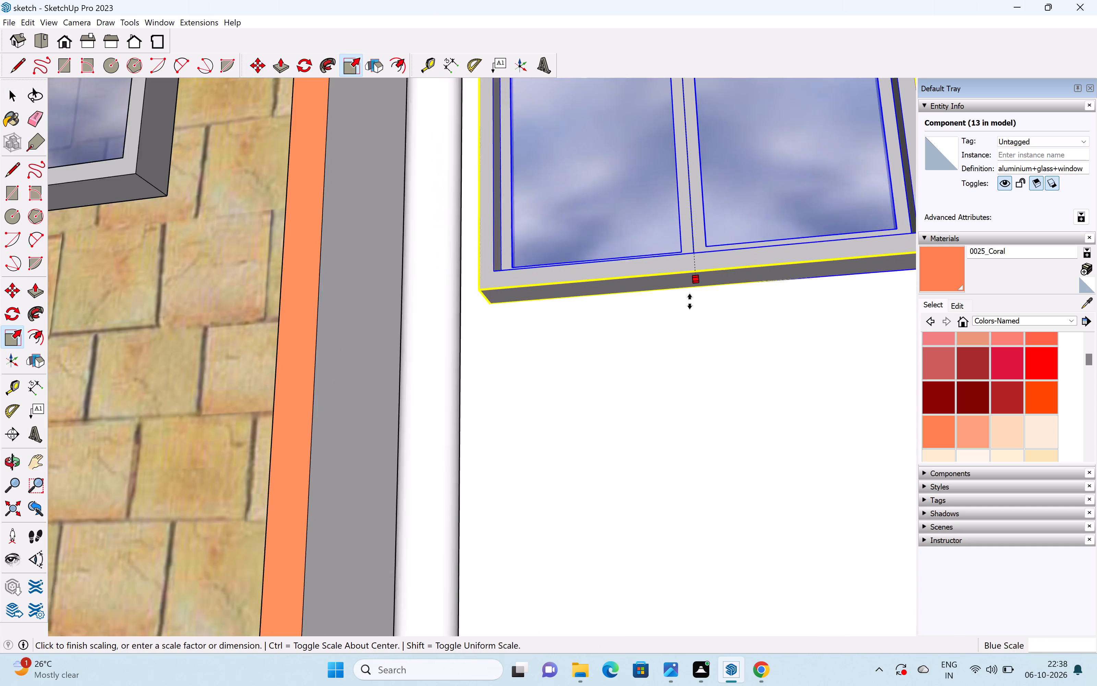
{"action": "scroll", "coordinate": [699, 455], "scroll_direction": "down", "scroll_amount": 2}
{"action": "scroll", "coordinate": [699, 455], "scroll_direction": "up", "scroll_amount": 1}
{"action": "scroll", "coordinate": [699, 455], "scroll_direction": "down", "scroll_amount": 8}
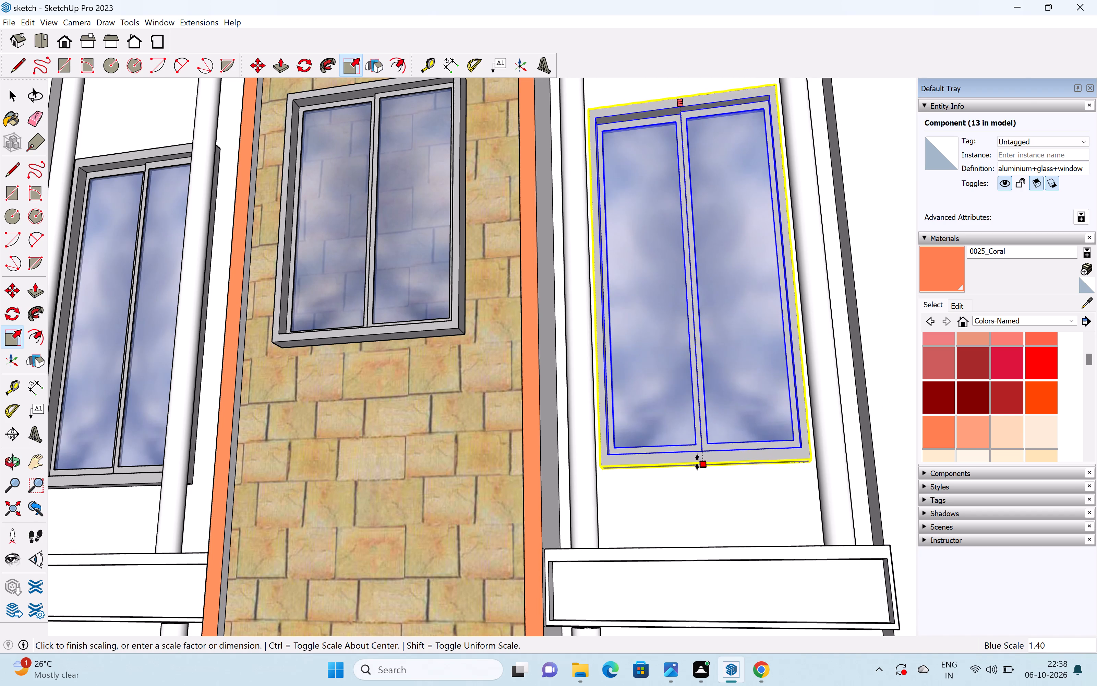
{"action": "left_click", "coordinate": [697, 461]}
{"action": "key", "text": "space"}
Move the left-bay window of the storey directly above the door about 1 15/16" forward, clear of the wall.
{"action": "scroll", "coordinate": [695, 461], "scroll_direction": "down", "scroll_amount": 16}
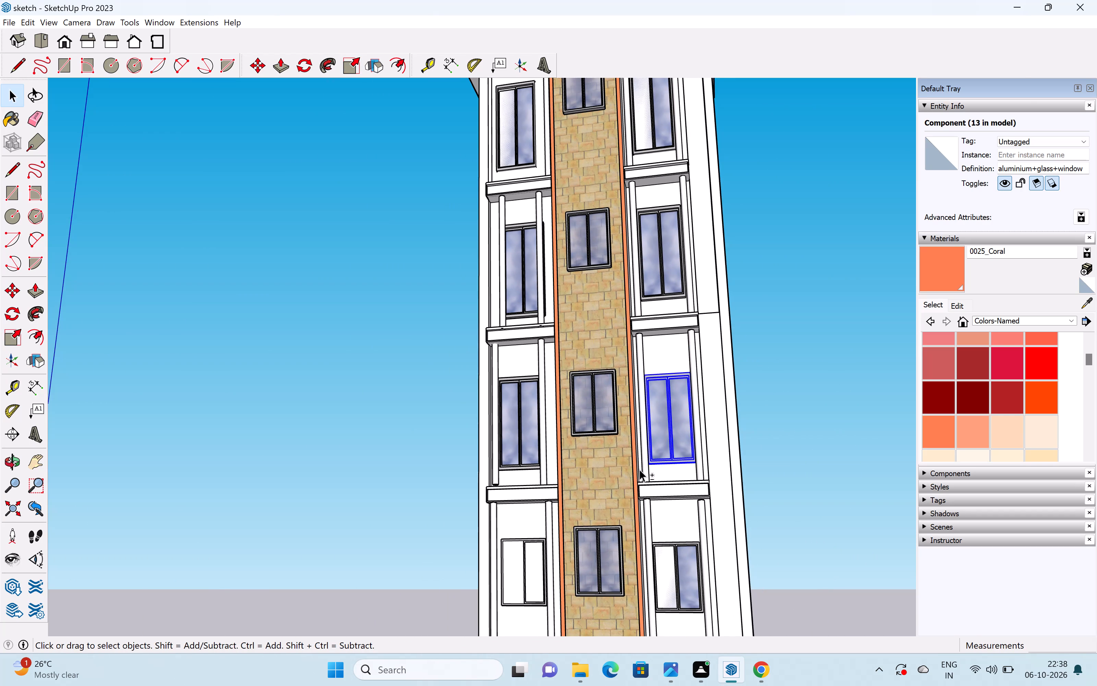
{"action": "middle_click_drag", "start_coordinate": [636, 466], "coordinate": [564, 256], "text": "shift"}
{"action": "left_click", "coordinate": [446, 393]}
{"action": "scroll", "coordinate": [447, 393], "scroll_direction": "up", "scroll_amount": 12}
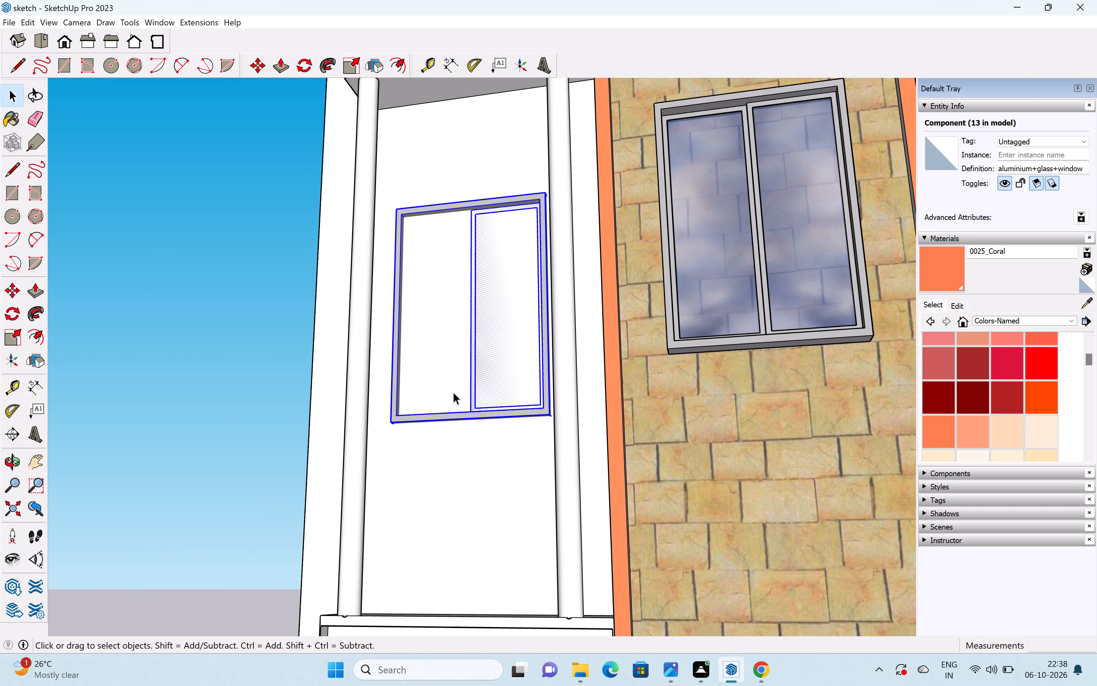
{"action": "key", "text": "m"}
{"action": "scroll", "coordinate": [462, 398], "scroll_direction": "up", "scroll_amount": 6}
{"action": "left_click", "coordinate": [343, 454]}
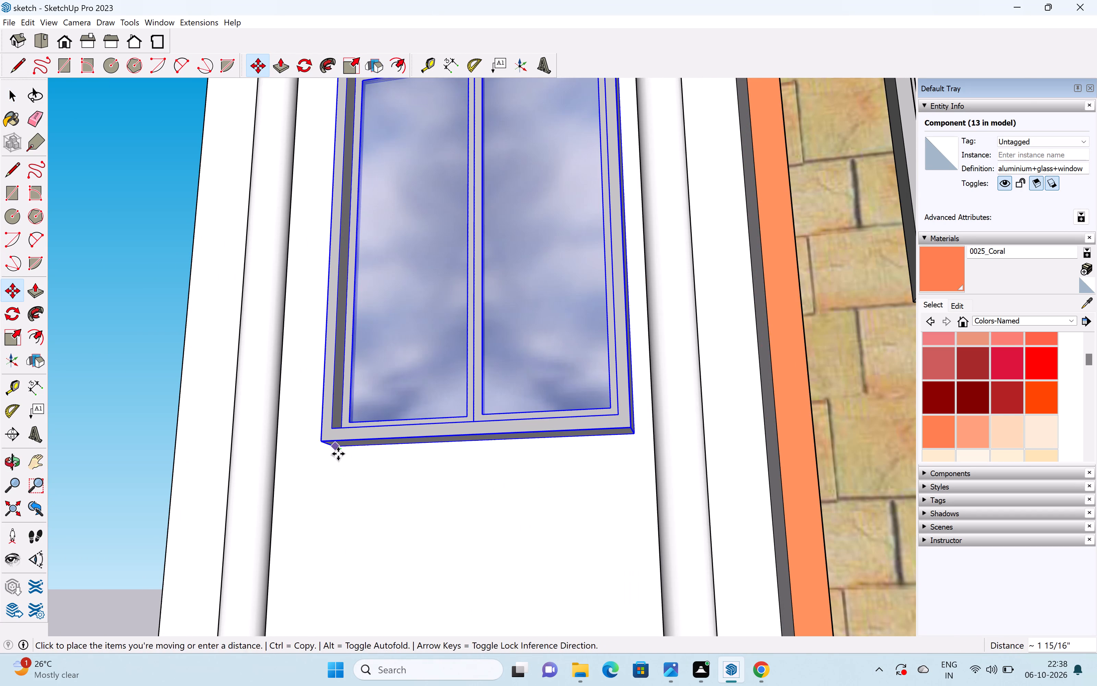
{"action": "left_click", "coordinate": [336, 453]}
{"action": "key", "text": "space"}
Scale the left-bay window above the door downward along the blue axis, keeping its lower edge above the ledge.
{"action": "key", "text": "s"}
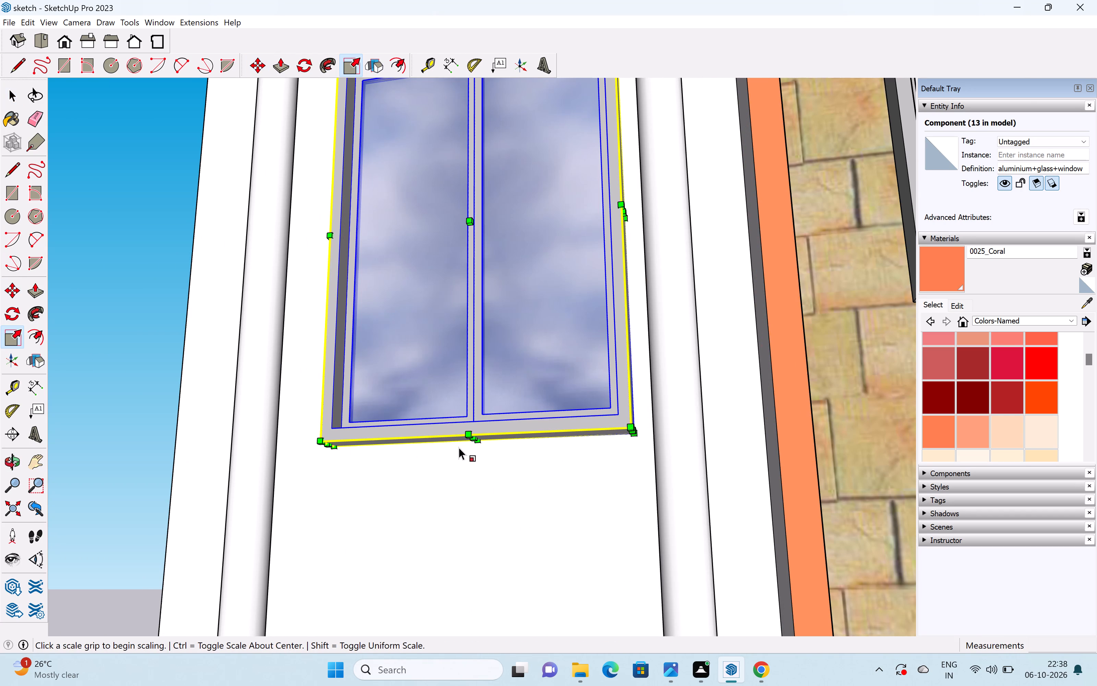
{"action": "left_click_drag", "start_coordinate": [476, 439], "coordinate": [474, 559]}
{"action": "scroll", "coordinate": [474, 570], "scroll_direction": "down", "scroll_amount": 3}
{"action": "middle_click_drag", "start_coordinate": [472, 563], "coordinate": [469, 545], "text": "shift"}
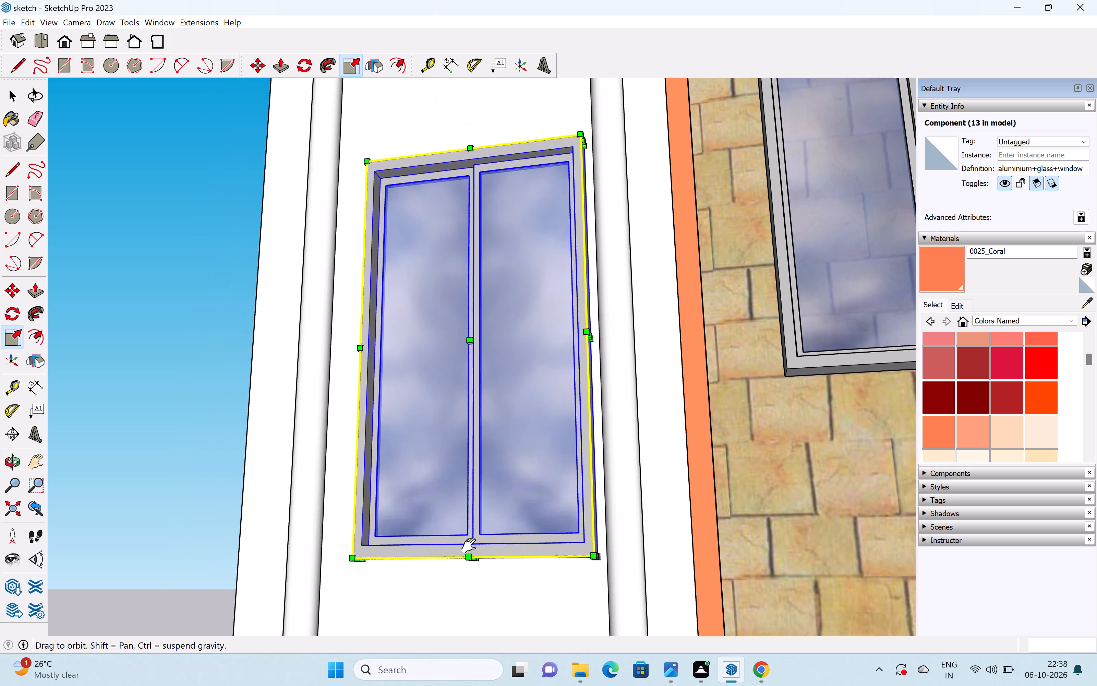
{"action": "middle_click_drag", "start_coordinate": [469, 545], "coordinate": [420, 272], "text": "shift"}
{"action": "left_click_drag", "start_coordinate": [420, 266], "coordinate": [420, 292]}
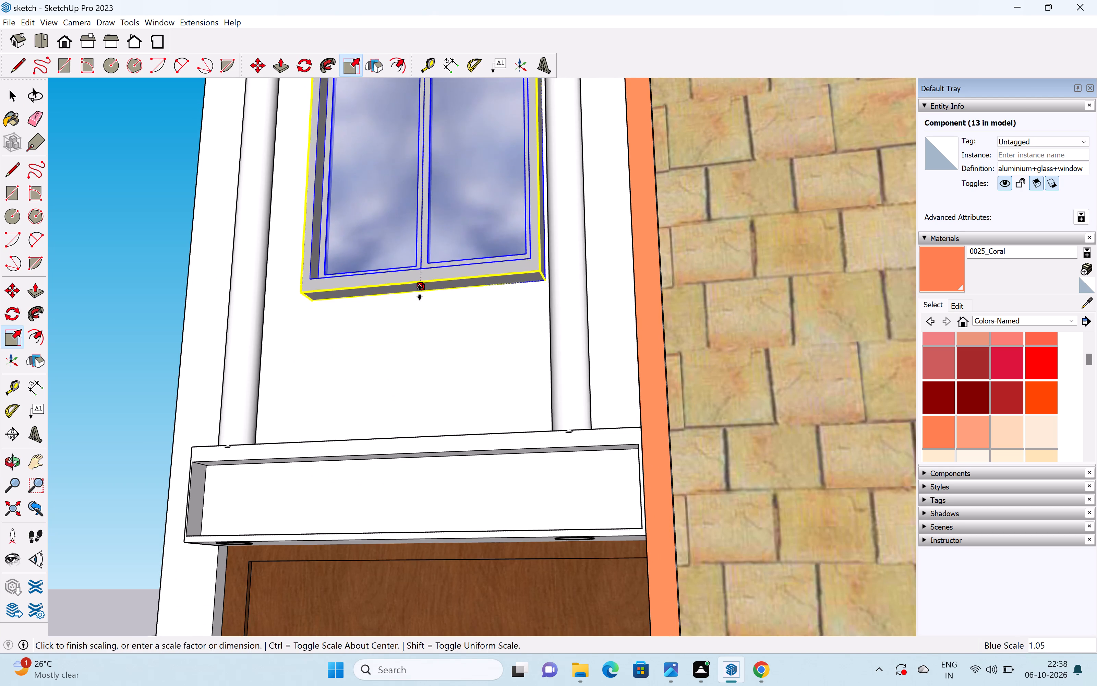
{"action": "left_click_drag", "start_coordinate": [420, 292], "coordinate": [420, 294]}
{"action": "key", "text": "space"}
Move the right-bay window of the second-from-bottom storey slightly forward so both glass panes stand clear of the wall.
{"action": "scroll", "coordinate": [423, 292], "scroll_direction": "down", "scroll_amount": 16}
{"action": "middle_click_drag", "start_coordinate": [508, 316], "coordinate": [371, 322], "text": "shift"}
{"action": "scroll", "coordinate": [495, 284], "scroll_direction": "up", "scroll_amount": 6}
{"action": "left_click", "coordinate": [511, 269]}
{"action": "scroll", "coordinate": [512, 271], "scroll_direction": "up", "scroll_amount": 7}
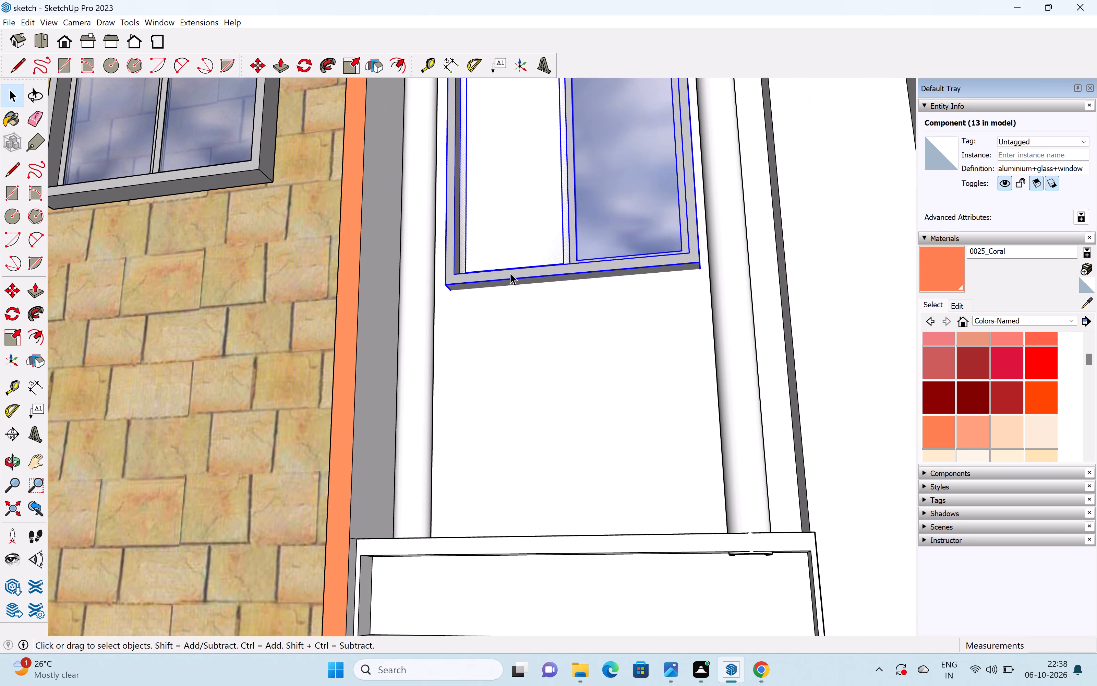
{"action": "key", "text": "m"}
{"action": "left_click", "coordinate": [457, 297]}
{"action": "left_click", "coordinate": [446, 295]}
{"action": "key", "text": "space"}
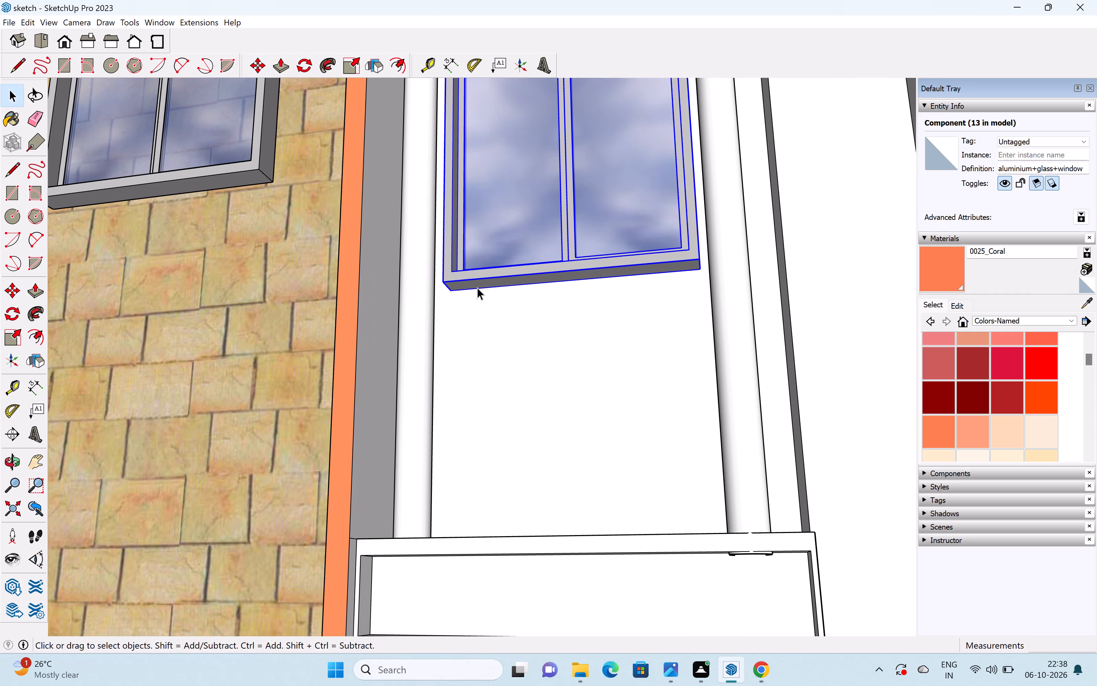
Scale the second-from-bottom storey's right-bay window downward along the blue axis, stopping a little above the ledge.
{"action": "left_click", "coordinate": [479, 286]}
{"action": "key", "text": "s"}
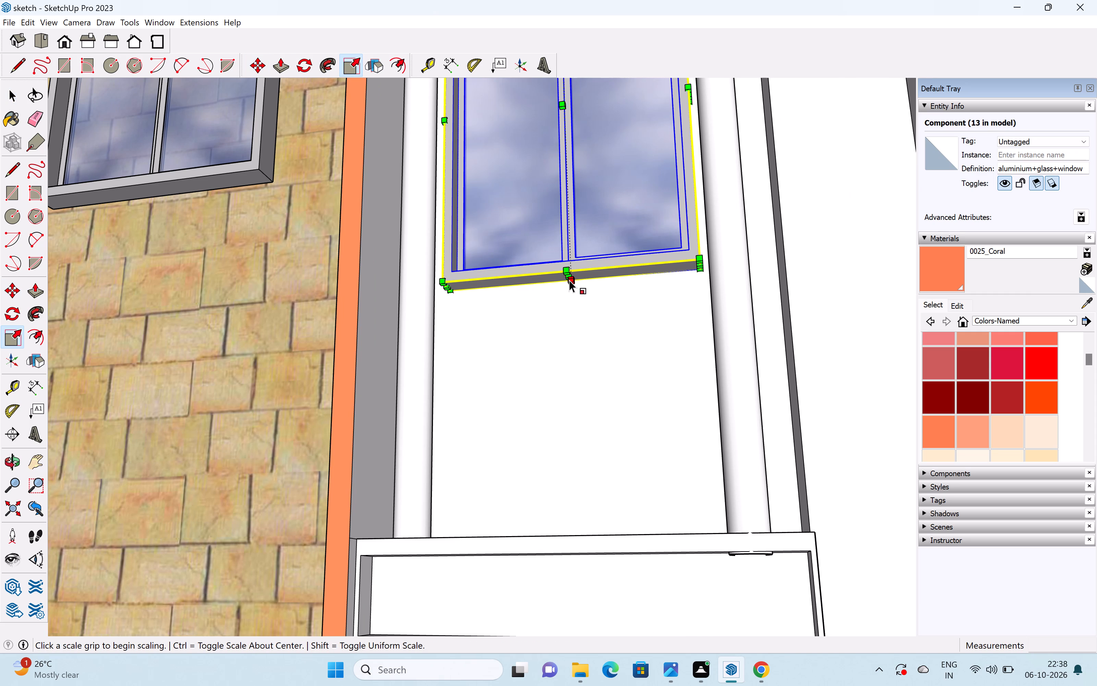
{"action": "left_click", "coordinate": [568, 278]}
{"action": "left_click", "coordinate": [605, 439]}
{"action": "key", "text": "space"}
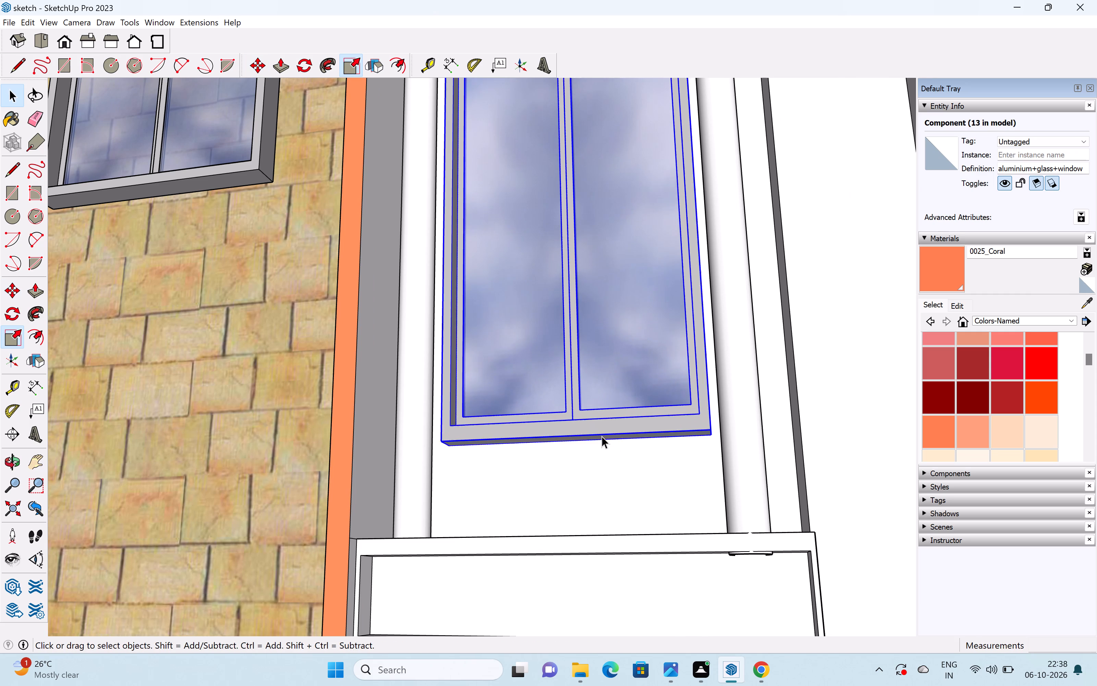
Copy the second-from-bottom storey's right-bay window about 10' 1 11/16" down into the ground-floor right bay.
{"action": "scroll", "coordinate": [602, 435], "scroll_direction": "down", "scroll_amount": 4}
{"action": "scroll", "coordinate": [601, 434], "scroll_direction": "up", "scroll_amount": 1}
{"action": "scroll", "coordinate": [600, 433], "scroll_direction": "down", "scroll_amount": 7}
{"action": "scroll", "coordinate": [593, 419], "scroll_direction": "up", "scroll_amount": 1}
{"action": "scroll", "coordinate": [593, 419], "scroll_direction": "down", "scroll_amount": 11}
{"action": "middle_click_drag", "start_coordinate": [597, 423], "coordinate": [642, 596]}
{"action": "left_click", "coordinate": [803, 336]}
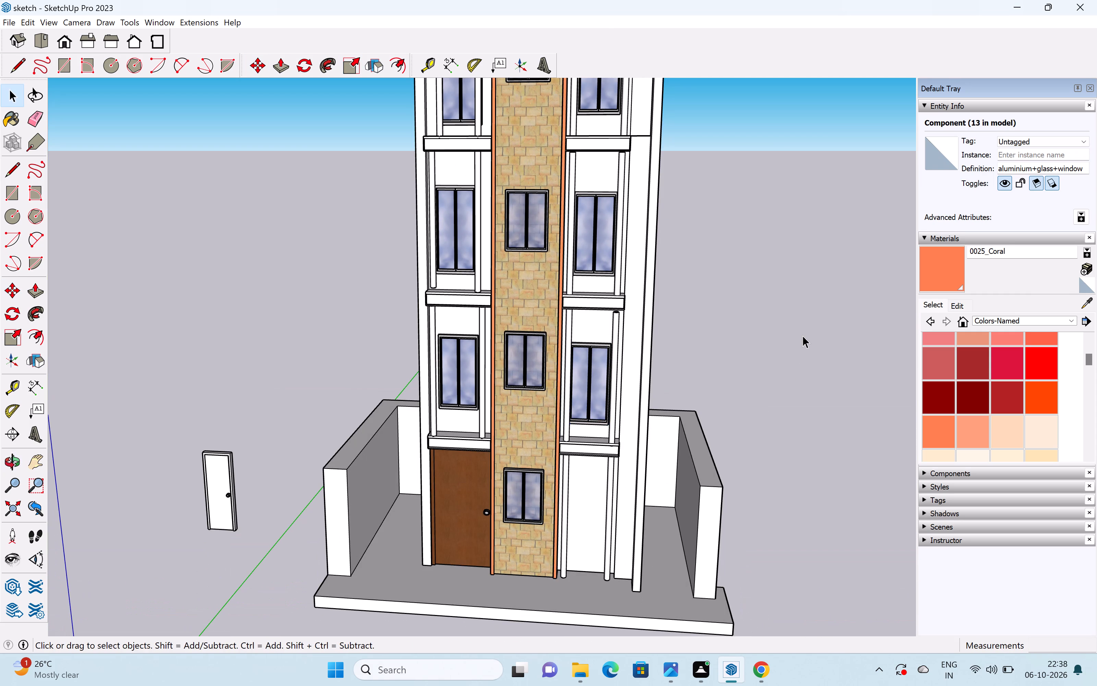
{"action": "middle_click_drag", "start_coordinate": [626, 416], "coordinate": [575, 333]}
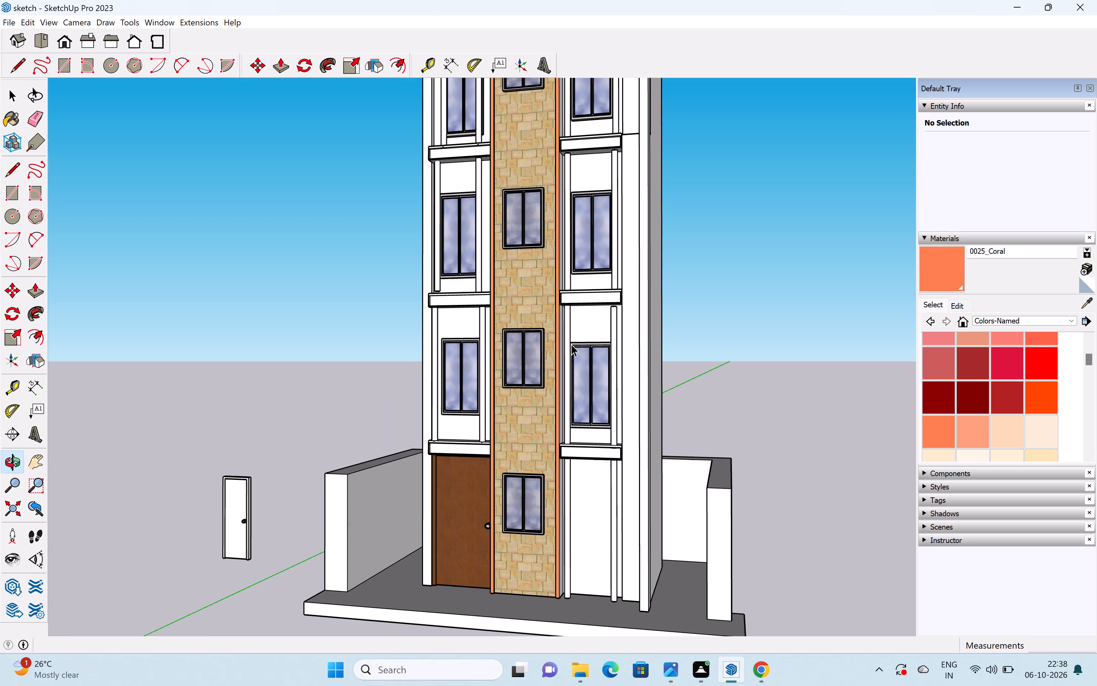
{"action": "left_click", "coordinate": [582, 390]}
{"action": "scroll", "coordinate": [594, 404], "scroll_direction": "up", "scroll_amount": 5}
{"action": "key", "text": "m"}
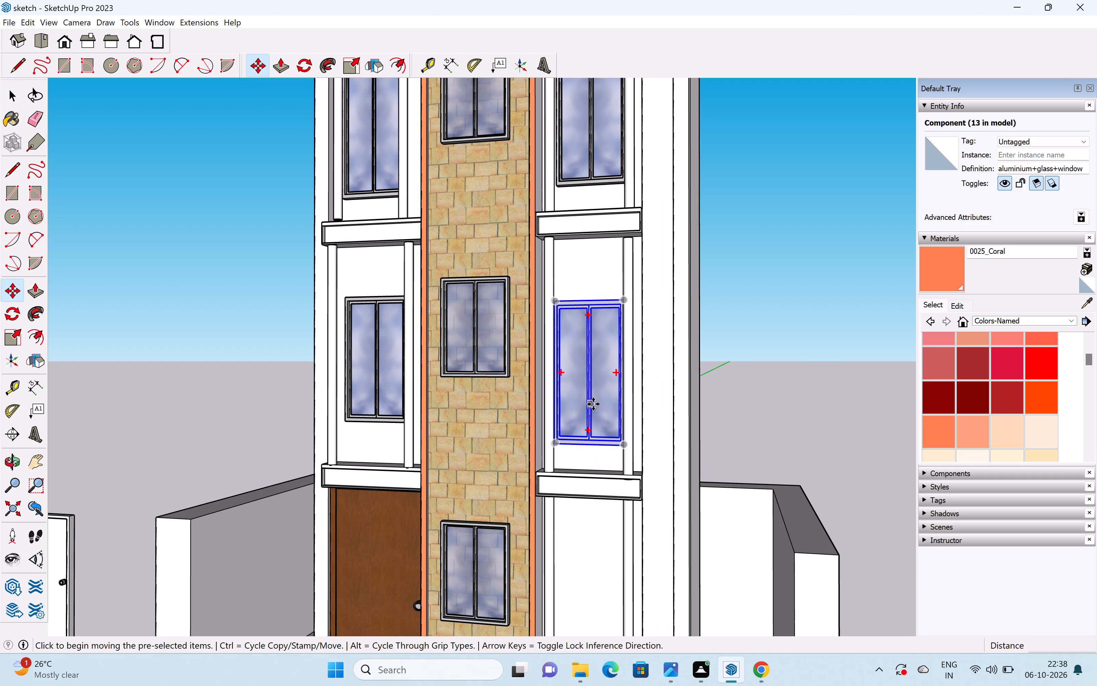
{"action": "left_click", "coordinate": [590, 402]}
{"action": "middle_click_drag", "start_coordinate": [594, 543], "coordinate": [568, 446], "text": "shift"}
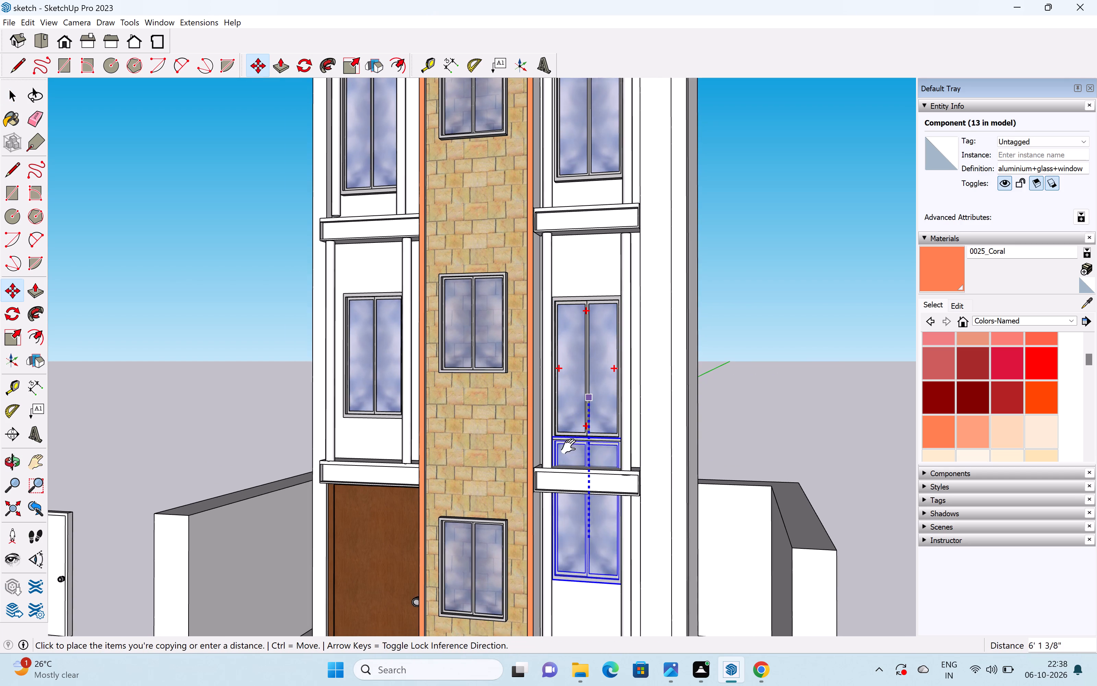
{"action": "middle_click_drag", "start_coordinate": [568, 446], "coordinate": [490, 159], "text": "shift"}
{"action": "left_click", "coordinate": [479, 253]}
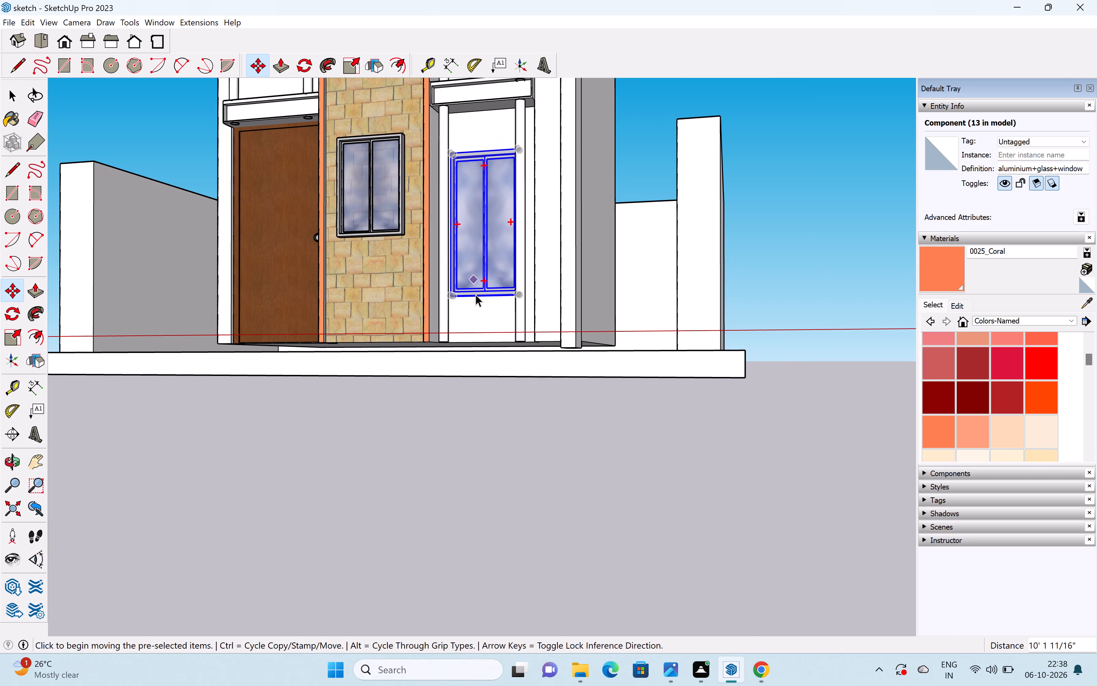
{"action": "key", "text": "space"}
Delete the spare white door standing on its own beside the walled base.
{"action": "middle_click_drag", "start_coordinate": [479, 295], "coordinate": [492, 244]}
{"action": "scroll", "coordinate": [492, 244], "scroll_direction": "up", "scroll_amount": 15}
{"action": "scroll", "coordinate": [484, 307], "scroll_direction": "down", "scroll_amount": 8}
{"action": "scroll", "coordinate": [481, 301], "scroll_direction": "up", "scroll_amount": 1}
{"action": "scroll", "coordinate": [480, 296], "scroll_direction": "down", "scroll_amount": 3}
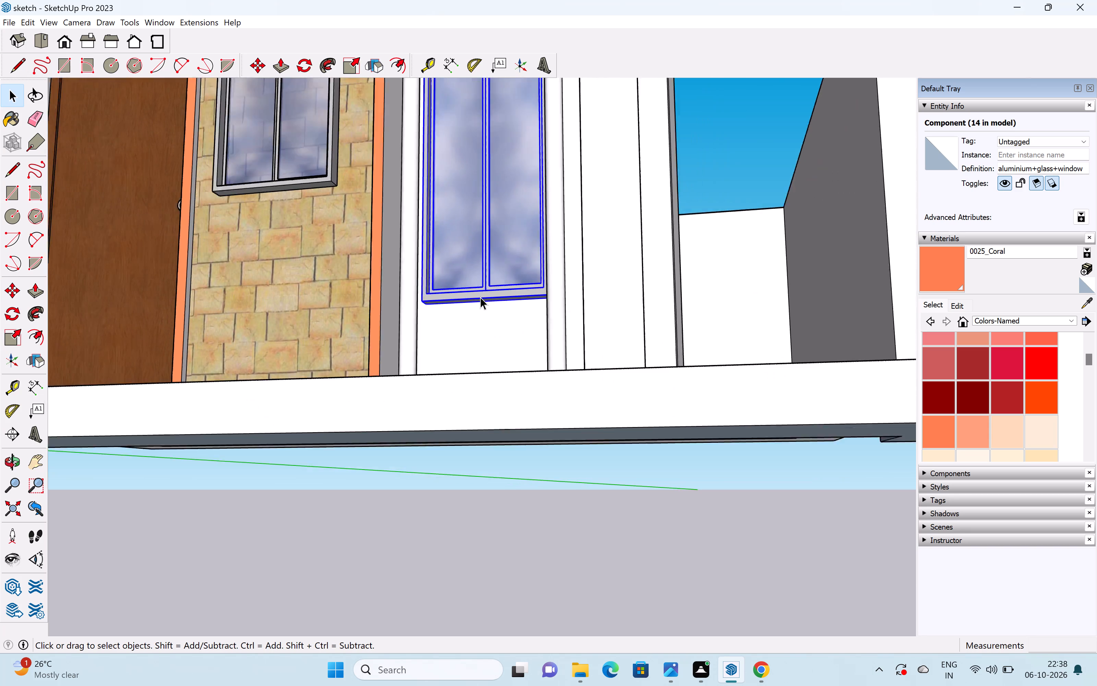
{"action": "scroll", "coordinate": [480, 297], "scroll_direction": "down", "scroll_amount": 12}
{"action": "middle_click_drag", "start_coordinate": [482, 302], "coordinate": [547, 451]}
{"action": "left_click", "coordinate": [749, 288]}
{"action": "scroll", "coordinate": [734, 278], "scroll_direction": "down", "scroll_amount": 3}
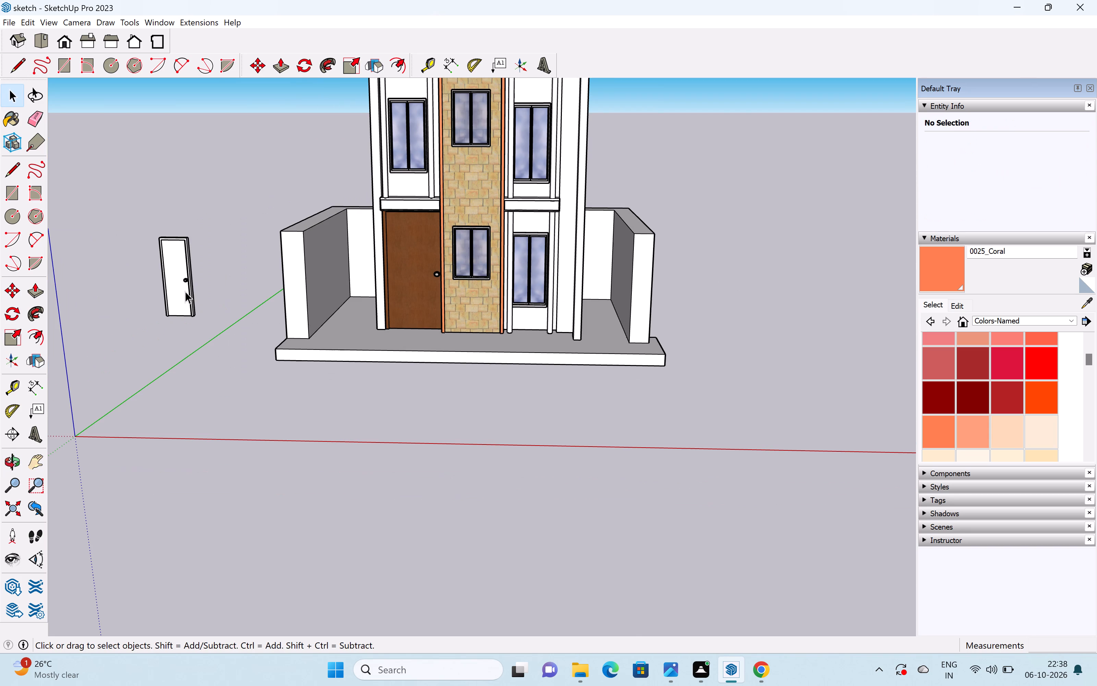
{"action": "left_click_drag", "start_coordinate": [113, 217], "coordinate": [213, 337]}
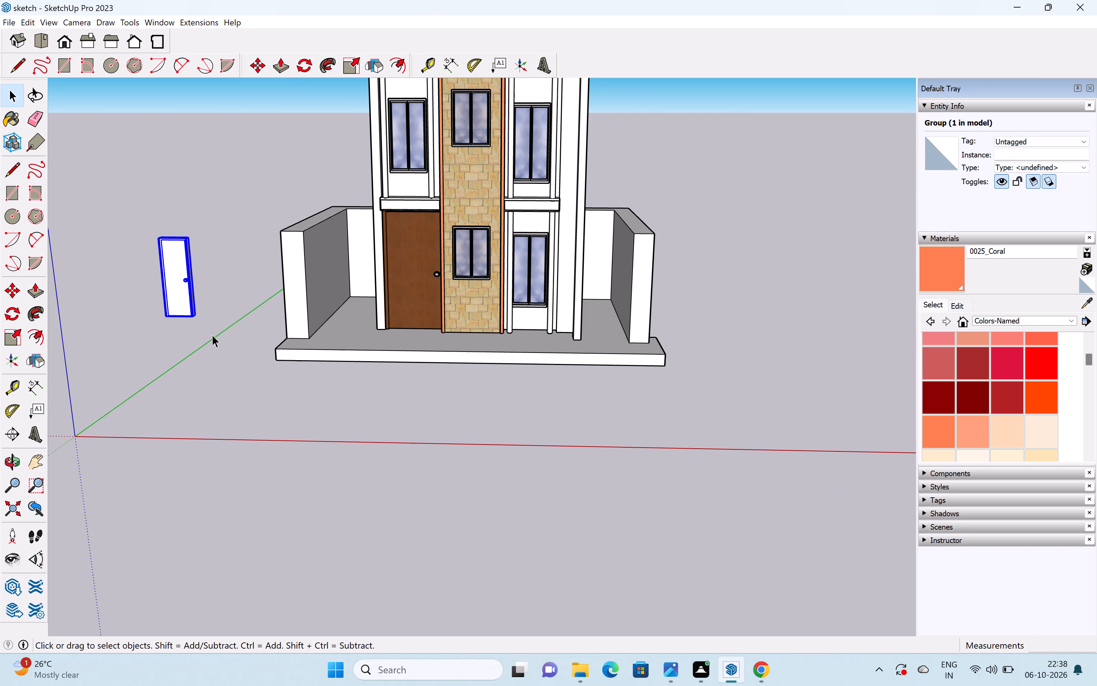
{"action": "key", "text": "Delete"}
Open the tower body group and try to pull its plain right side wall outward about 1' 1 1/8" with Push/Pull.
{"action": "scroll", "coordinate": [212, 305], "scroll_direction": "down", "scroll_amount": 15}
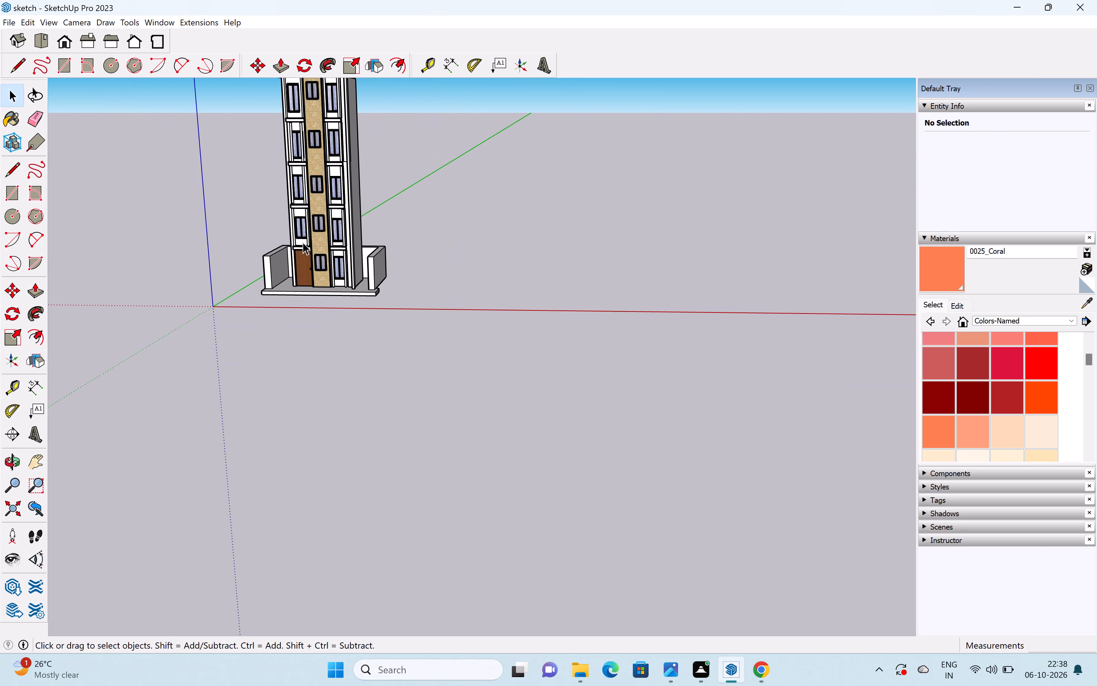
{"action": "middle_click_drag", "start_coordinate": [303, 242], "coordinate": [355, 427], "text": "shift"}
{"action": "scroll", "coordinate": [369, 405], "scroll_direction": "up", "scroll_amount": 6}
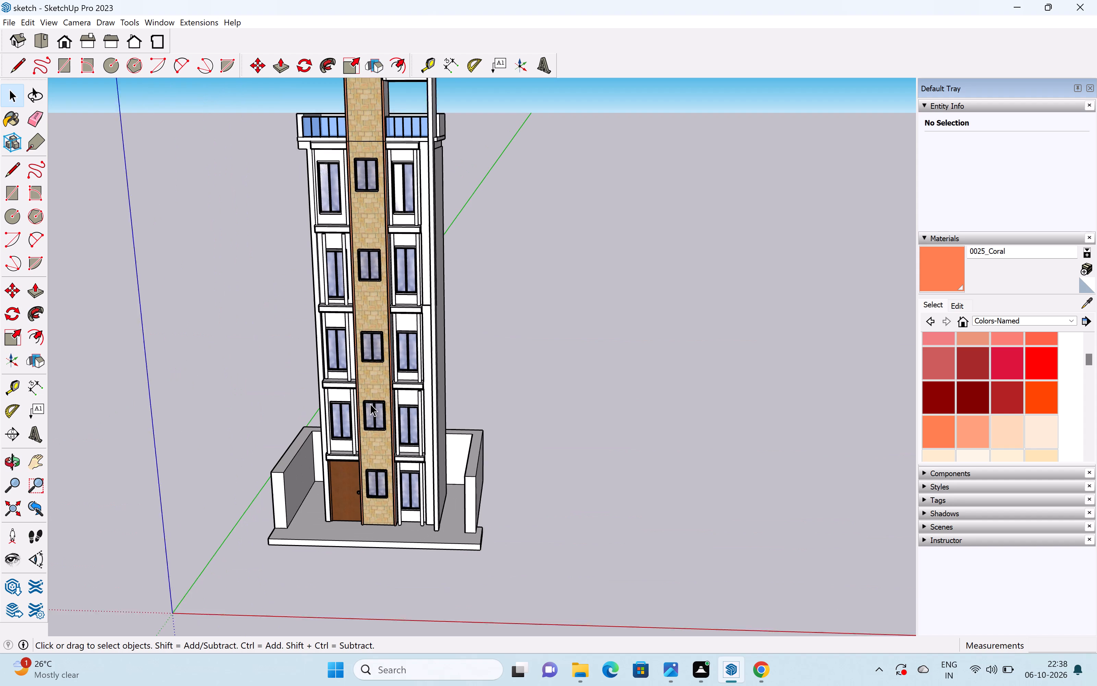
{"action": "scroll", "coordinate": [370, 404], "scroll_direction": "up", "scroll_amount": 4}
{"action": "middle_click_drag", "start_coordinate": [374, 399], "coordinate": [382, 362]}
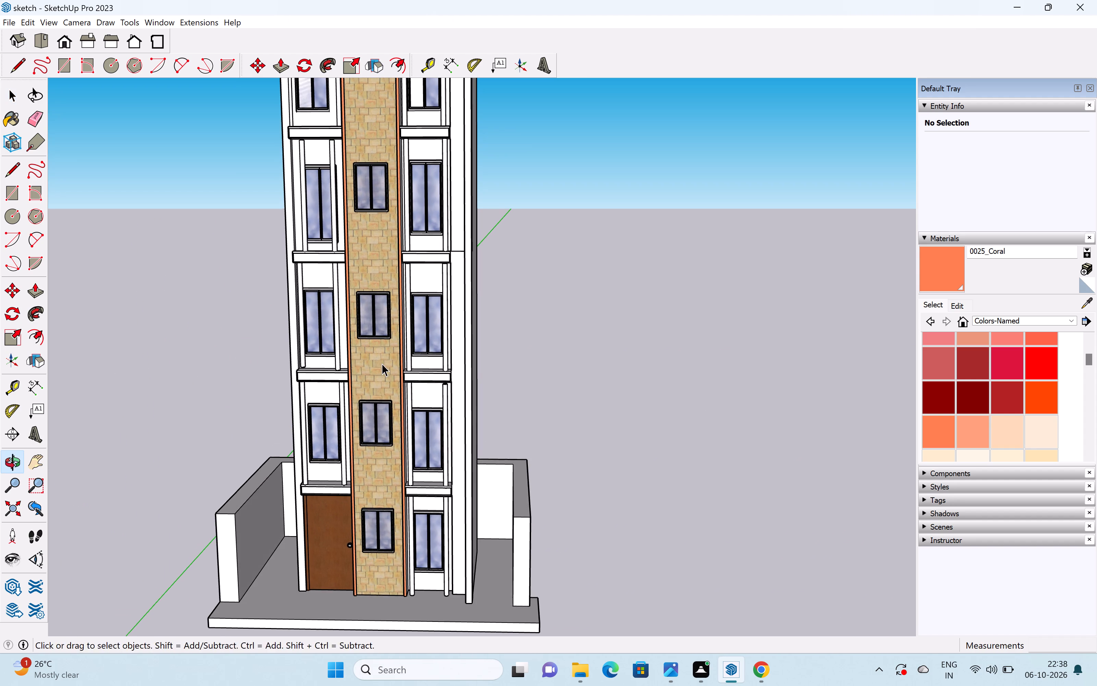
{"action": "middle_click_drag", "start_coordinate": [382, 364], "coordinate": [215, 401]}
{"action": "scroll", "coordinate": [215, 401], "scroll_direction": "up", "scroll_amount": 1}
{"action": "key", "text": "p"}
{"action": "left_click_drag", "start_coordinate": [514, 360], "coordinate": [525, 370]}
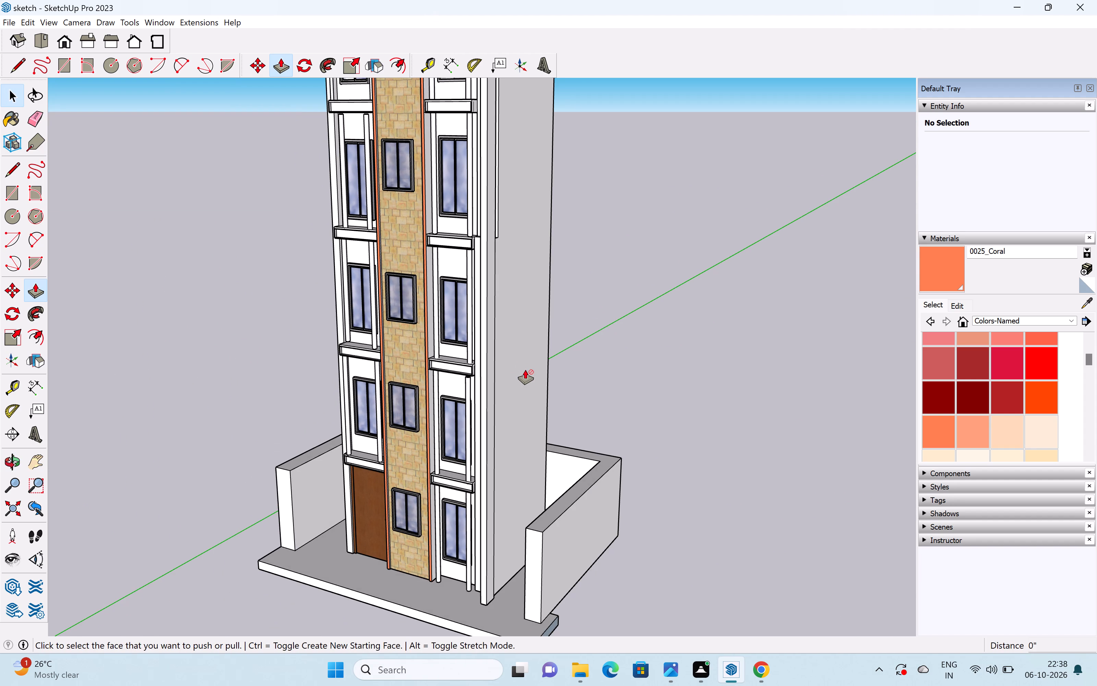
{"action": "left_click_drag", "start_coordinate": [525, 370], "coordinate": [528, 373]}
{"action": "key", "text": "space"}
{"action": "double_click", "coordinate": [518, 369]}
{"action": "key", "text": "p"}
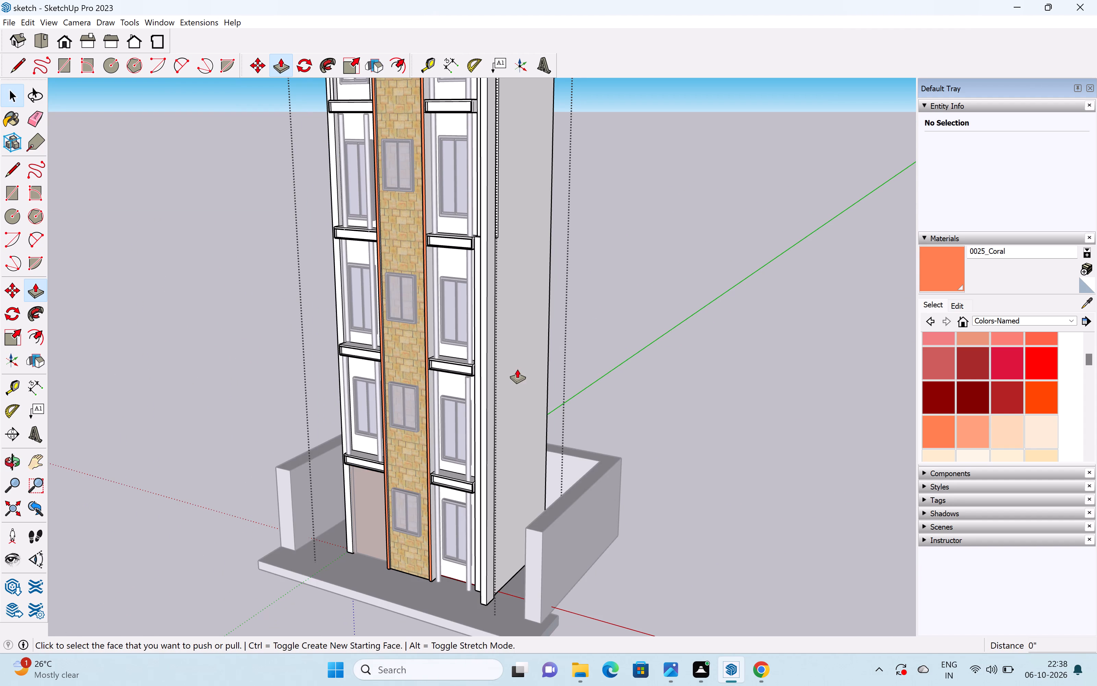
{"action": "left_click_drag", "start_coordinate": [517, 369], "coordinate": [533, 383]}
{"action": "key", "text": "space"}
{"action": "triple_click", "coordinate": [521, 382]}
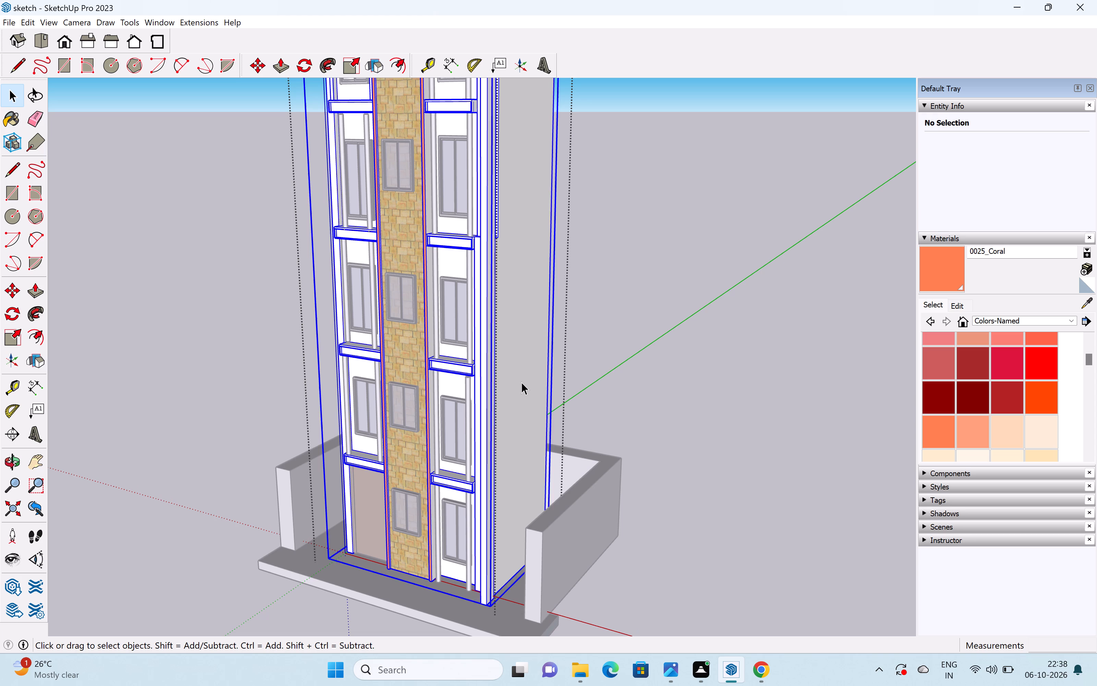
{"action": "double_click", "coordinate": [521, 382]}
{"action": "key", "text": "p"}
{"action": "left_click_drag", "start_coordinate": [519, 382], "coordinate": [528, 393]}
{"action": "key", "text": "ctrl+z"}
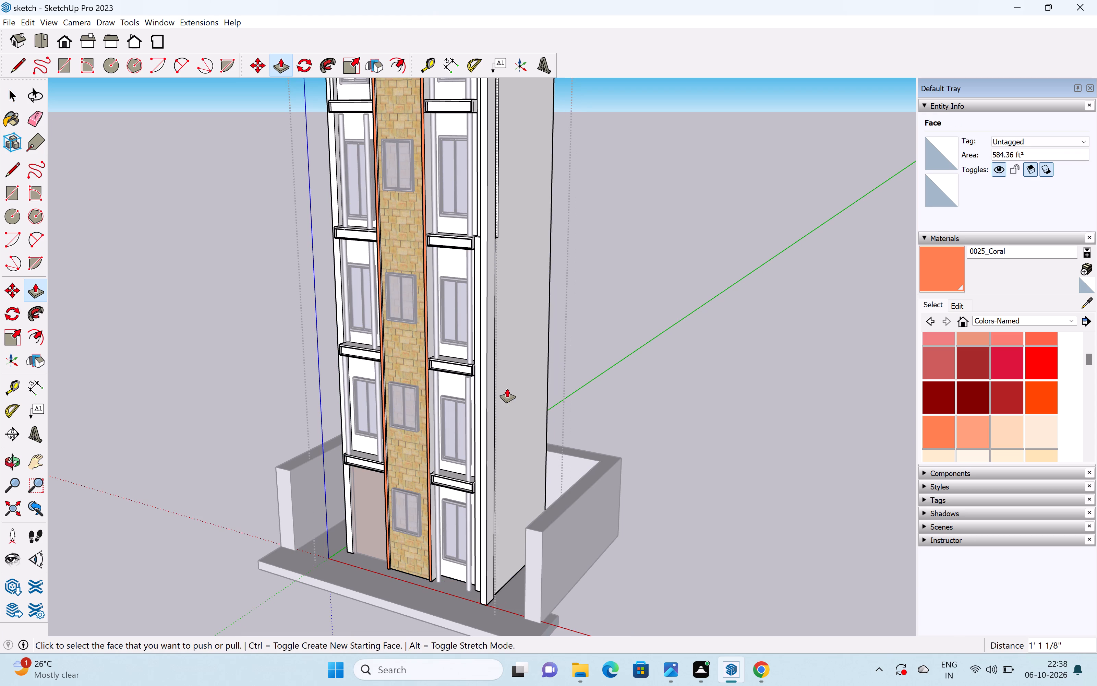
Erase the pairs of horizontal floor lines crossing the tower body's left side wall on every storey, making it one face.
{"action": "key", "text": "space"}
{"action": "scroll", "coordinate": [482, 378], "scroll_direction": "down", "scroll_amount": 1}
{"action": "middle_click_drag", "start_coordinate": [481, 375], "coordinate": [587, 297]}
{"action": "middle_click_drag", "start_coordinate": [278, 375], "coordinate": [627, 351]}
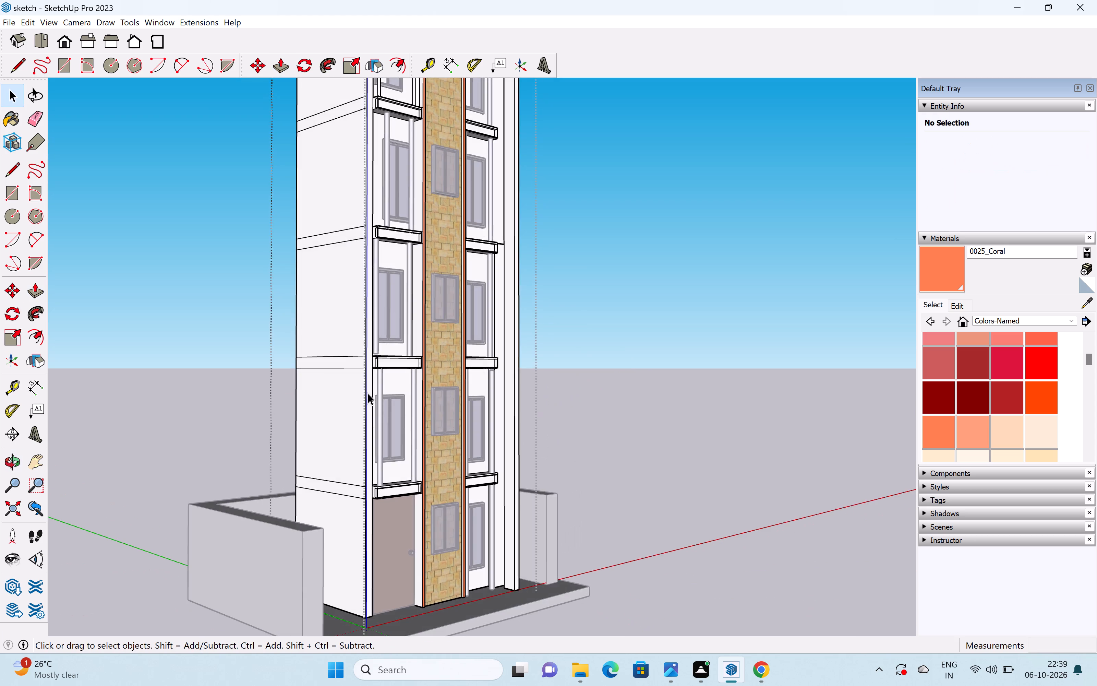
{"action": "scroll", "coordinate": [343, 397], "scroll_direction": "up", "scroll_amount": 3}
{"action": "key", "text": "space"}
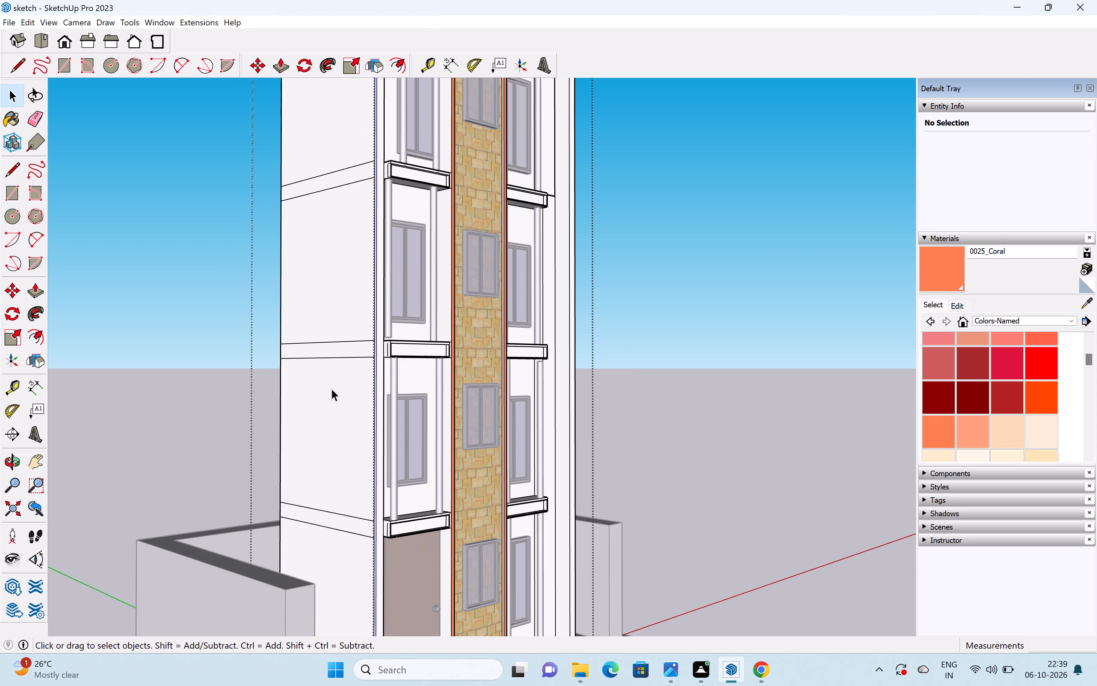
{"action": "key", "text": "e"}
{"action": "left_click_drag", "start_coordinate": [350, 331], "coordinate": [348, 380]}
{"action": "left_click_drag", "start_coordinate": [339, 429], "coordinate": [336, 544]}
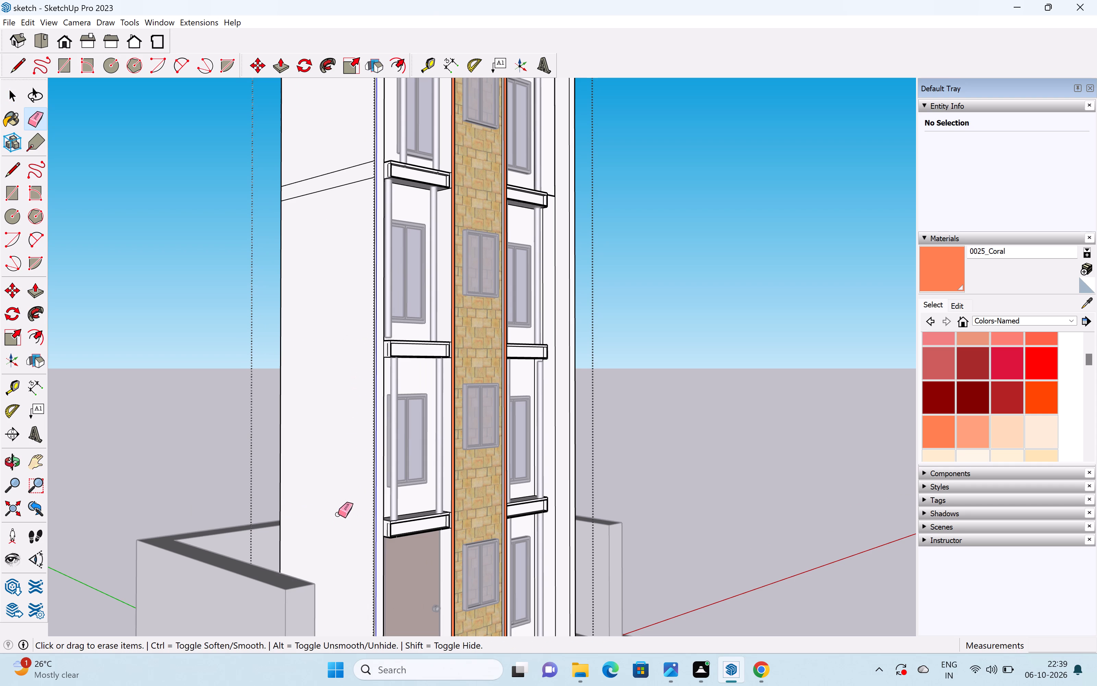
{"action": "left_click_drag", "start_coordinate": [333, 143], "coordinate": [330, 233]}
{"action": "middle_click_drag", "start_coordinate": [335, 226], "coordinate": [401, 447], "text": "shift"}
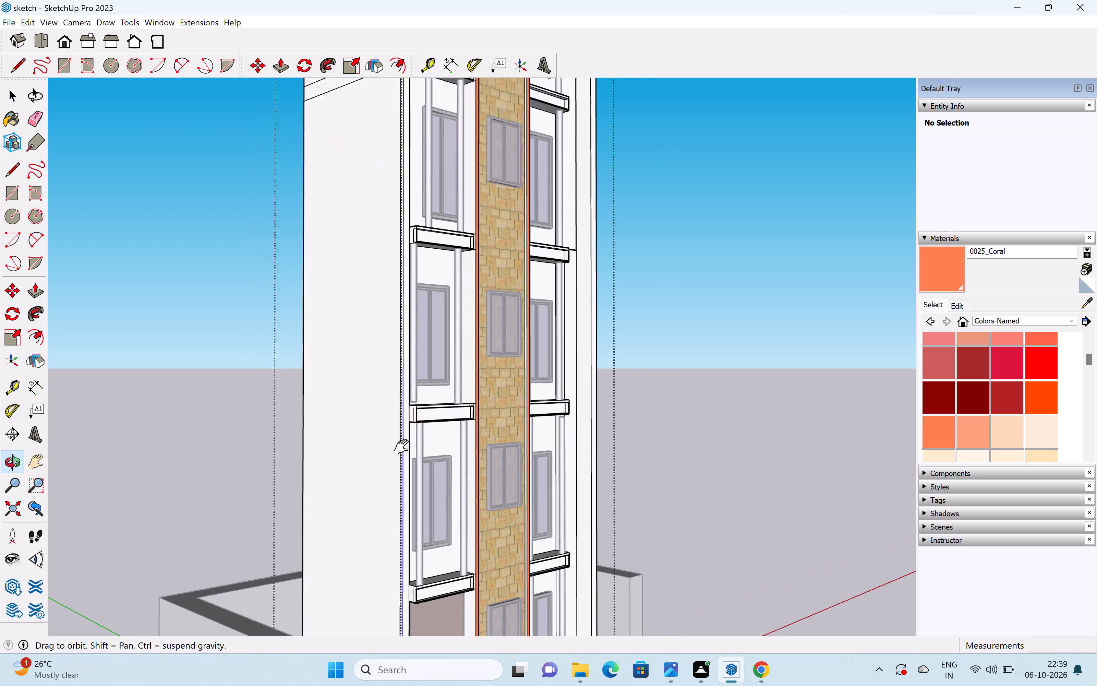
{"action": "middle_click_drag", "start_coordinate": [401, 447], "coordinate": [424, 540], "text": "shift"}
{"action": "left_click_drag", "start_coordinate": [442, 285], "coordinate": [449, 348]}
Pull the cleared left side wall outward until it is flush with the roof ledge, and close the tower body group.
{"action": "key", "text": "space"}
{"action": "key", "text": "p"}
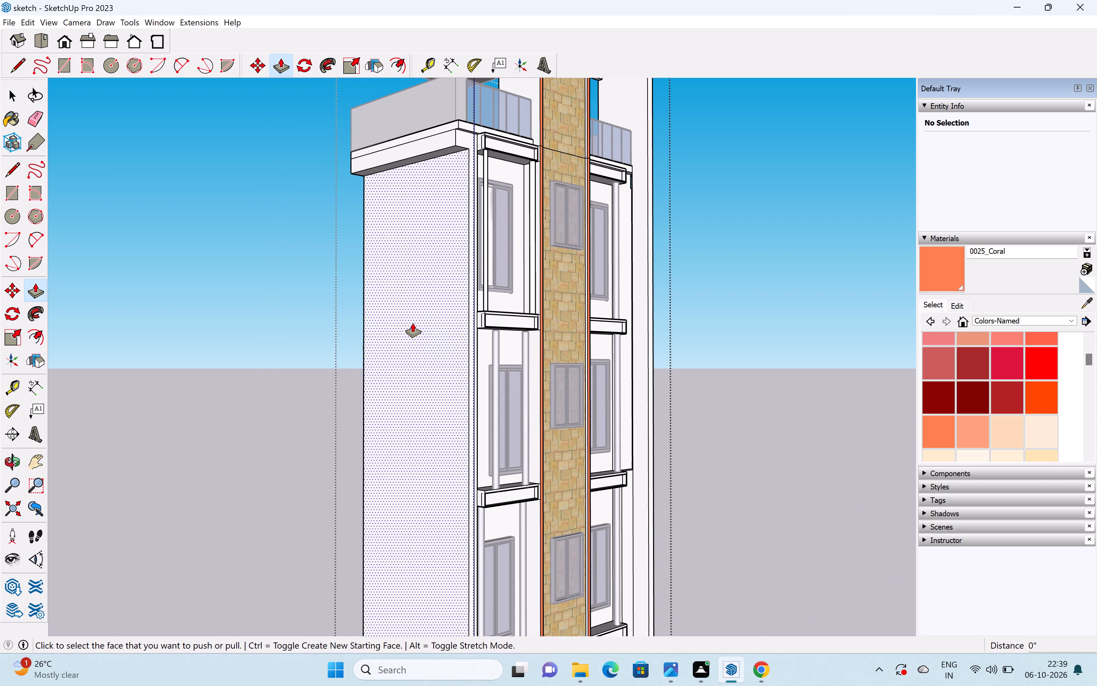
{"action": "left_click_drag", "start_coordinate": [413, 323], "coordinate": [399, 343]}
{"action": "scroll", "coordinate": [417, 332], "scroll_direction": "down", "scroll_amount": 10}
{"action": "key", "text": "space"}
{"action": "middle_click_drag", "start_coordinate": [572, 351], "coordinate": [558, 353]}
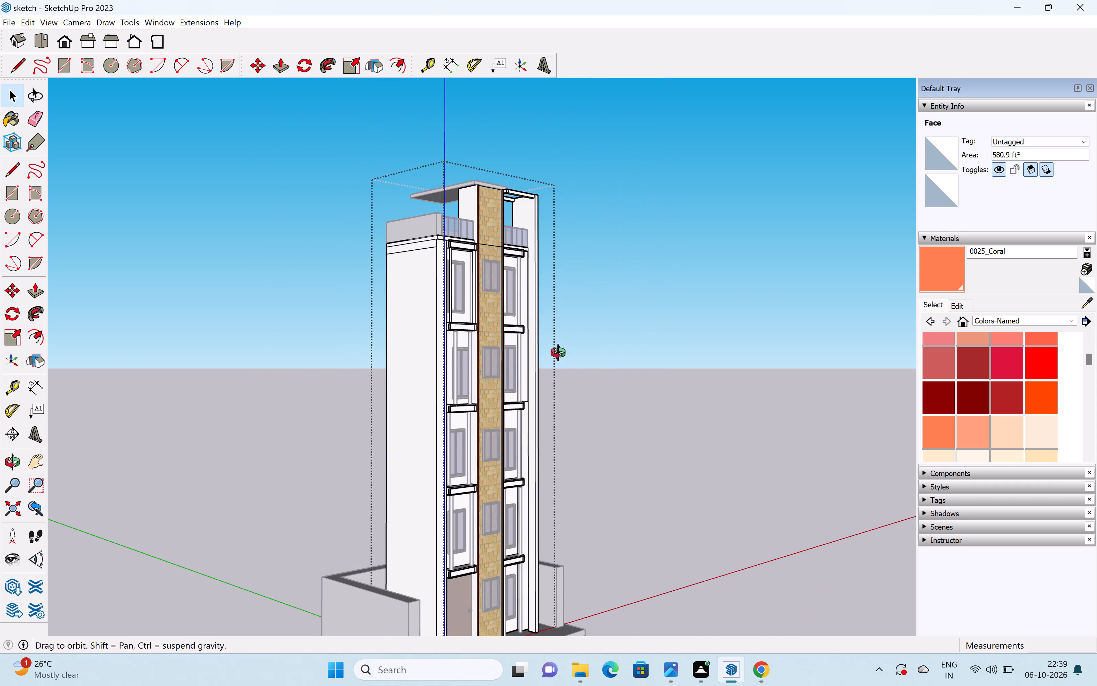
{"action": "middle_click_drag", "start_coordinate": [558, 353], "coordinate": [391, 392]}
{"action": "key", "text": "space"}
{"action": "left_click", "coordinate": [618, 352]}
{"action": "key", "text": "space"}
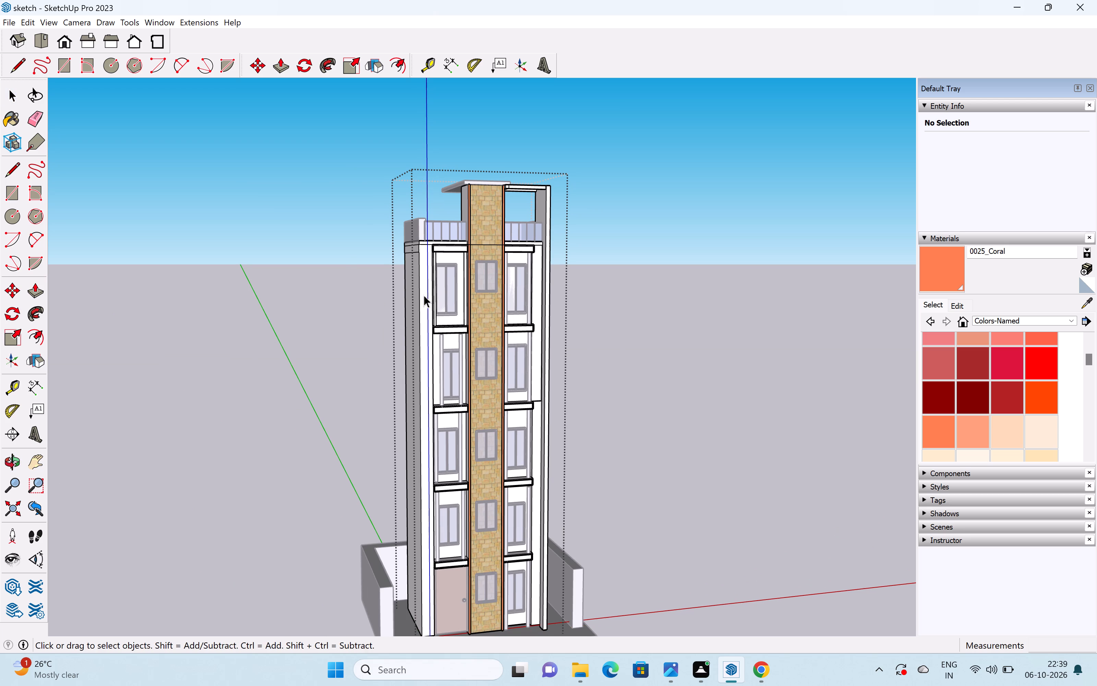
{"action": "double_click", "coordinate": [333, 319]}
{"action": "scroll", "coordinate": [382, 245], "scroll_direction": "up", "scroll_amount": 19}
{"action": "scroll", "coordinate": [445, 241], "scroll_direction": "down", "scroll_amount": 20}
{"action": "scroll", "coordinate": [445, 241], "scroll_direction": "down", "scroll_amount": 3}
{"action": "middle_click_drag", "start_coordinate": [591, 267], "coordinate": [396, 346]}
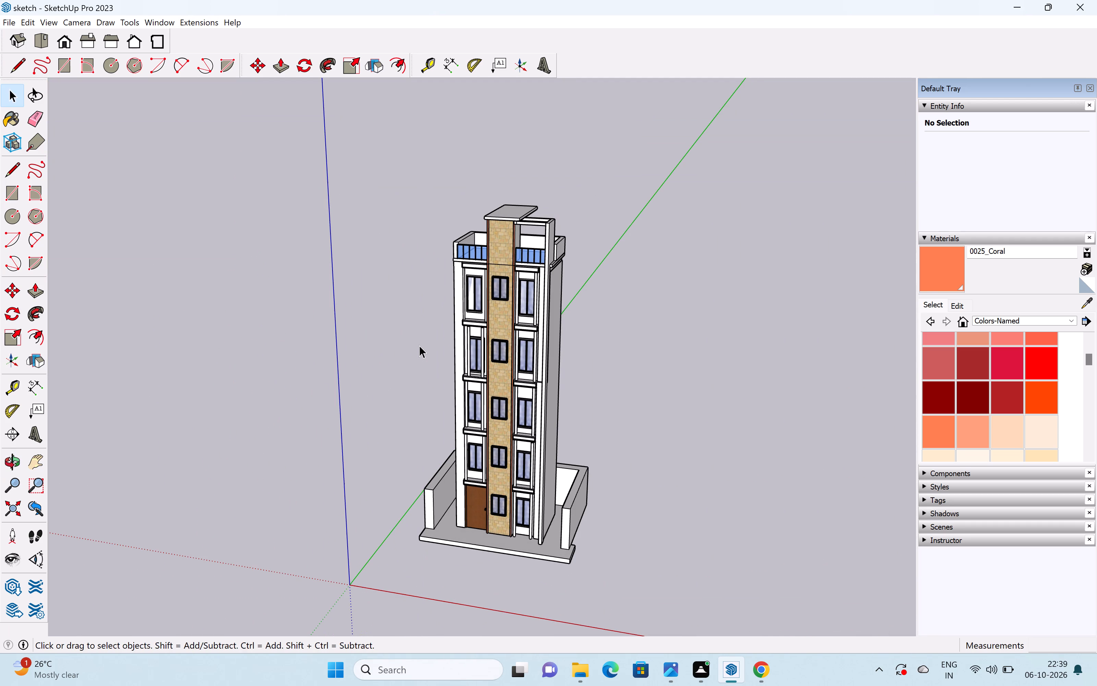
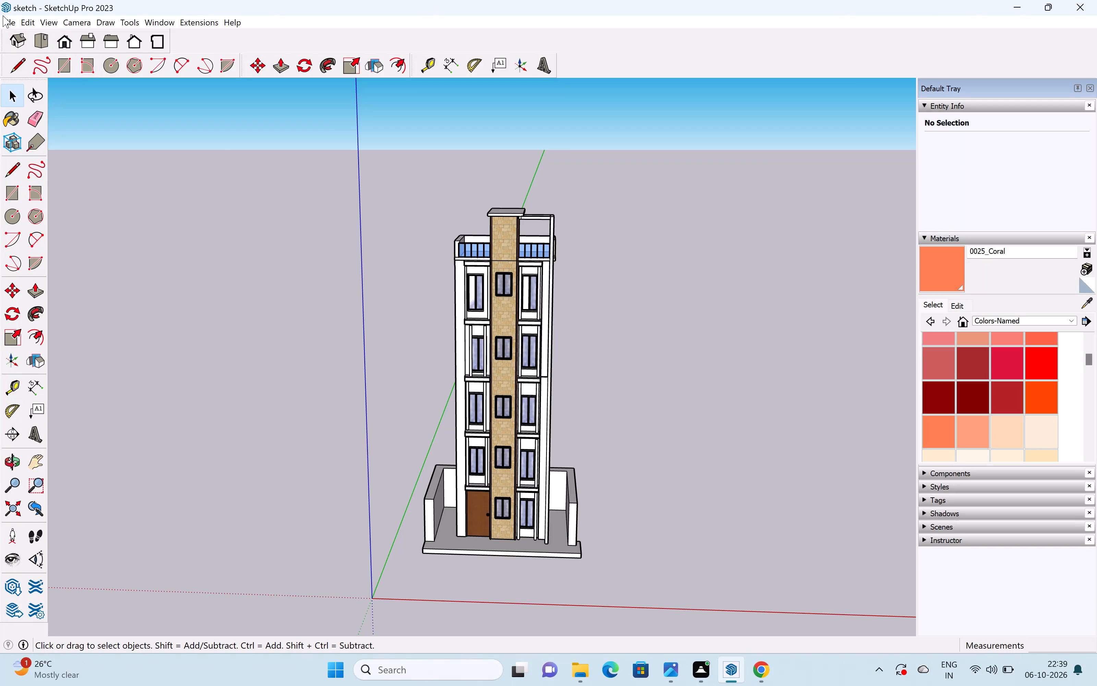
Save the model as a SketchUp file named sketch in the FUJI folder, replacing the existing file.
{"action": "left_click", "coordinate": [5, 20]}
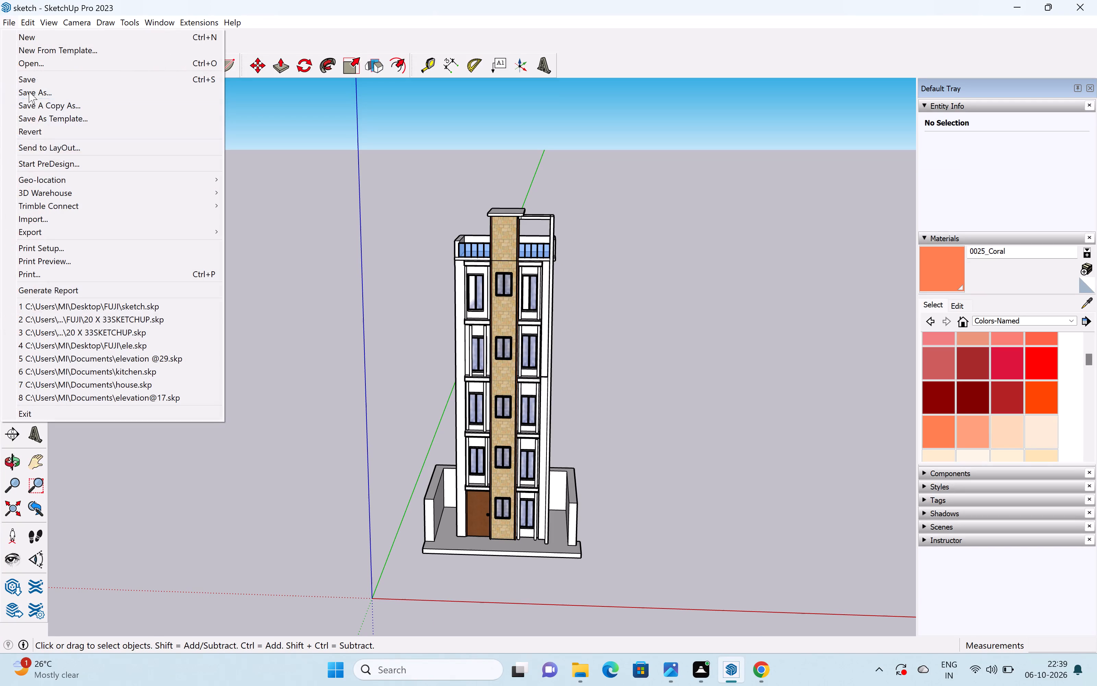
{"action": "left_click", "coordinate": [59, 97]}
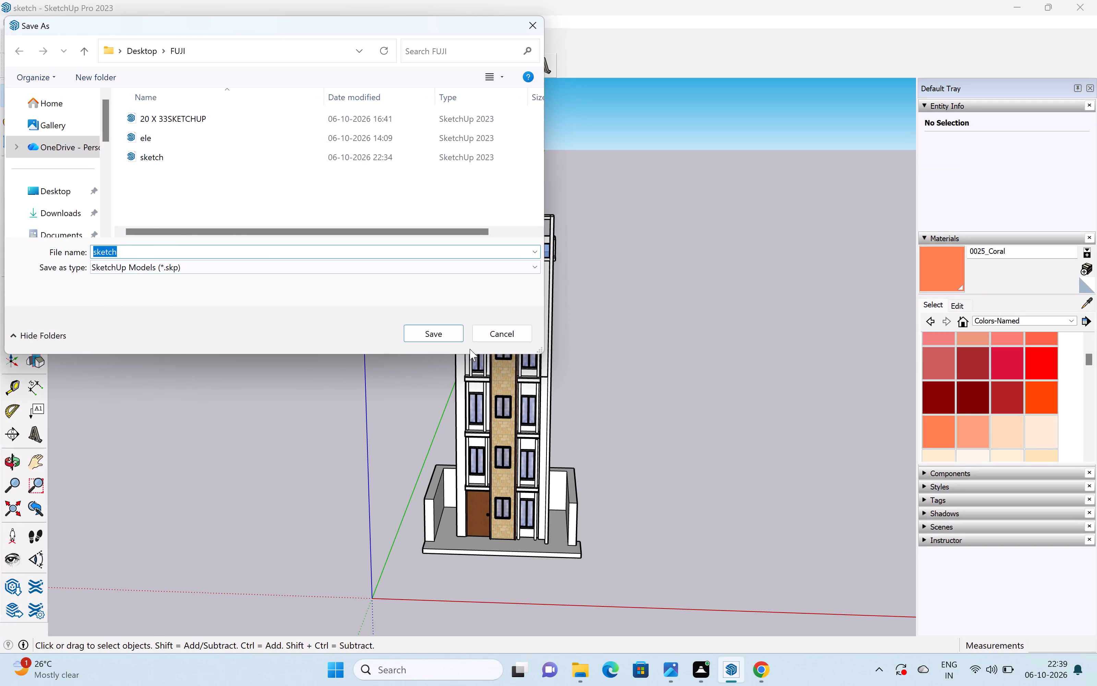
{"action": "left_click", "coordinate": [451, 334]}
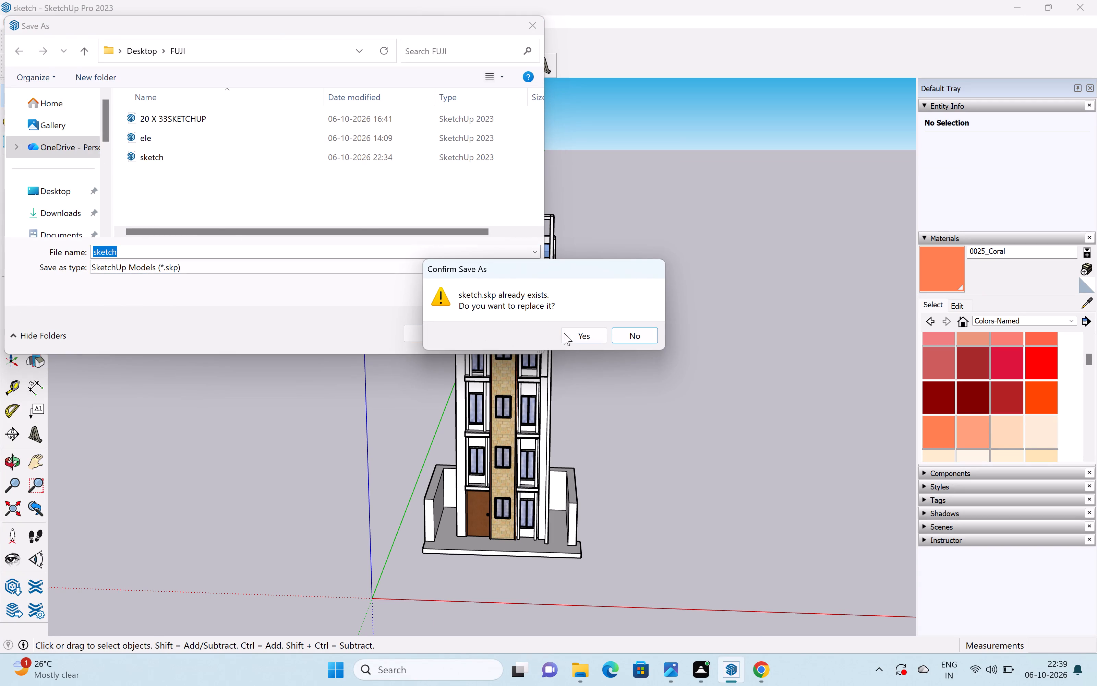
{"action": "left_click", "coordinate": [569, 334]}
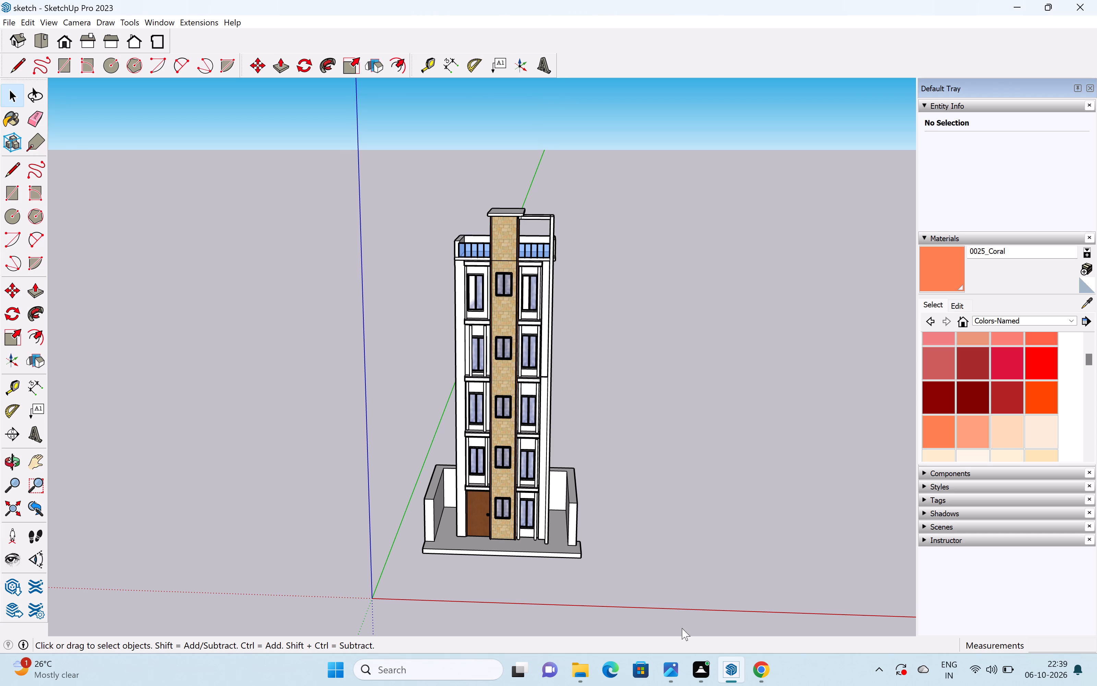